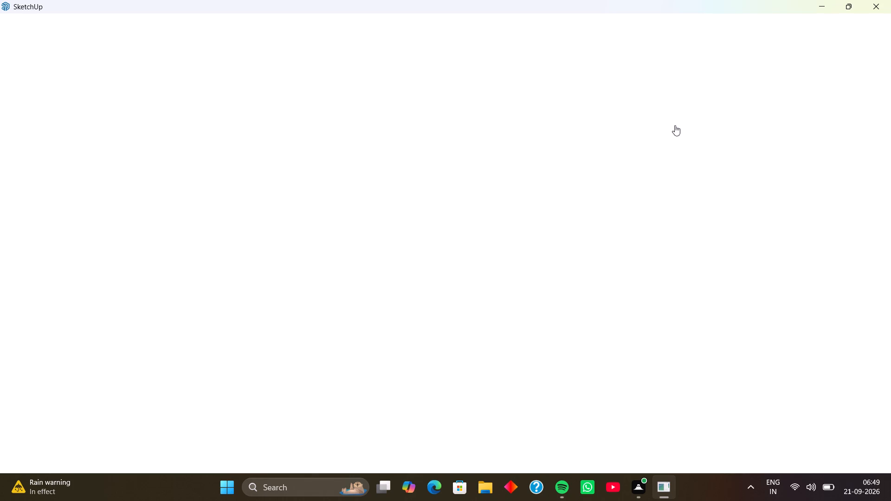
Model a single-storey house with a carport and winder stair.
Close the blank SketchUp window, choosing to close the program instead of waiting for it to respond.
{"action": "right_click_drag", "start_coordinate": [649, 464], "coordinate": [652, 500]}
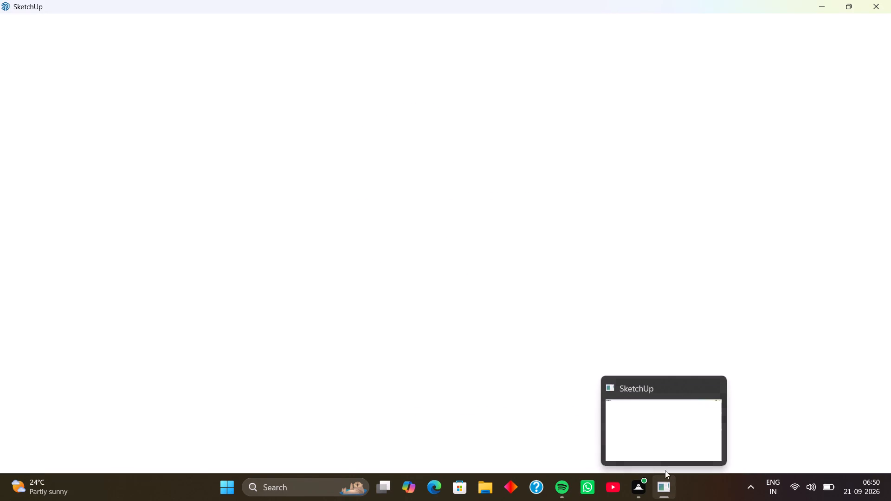
{"action": "left_click", "coordinate": [713, 383]}
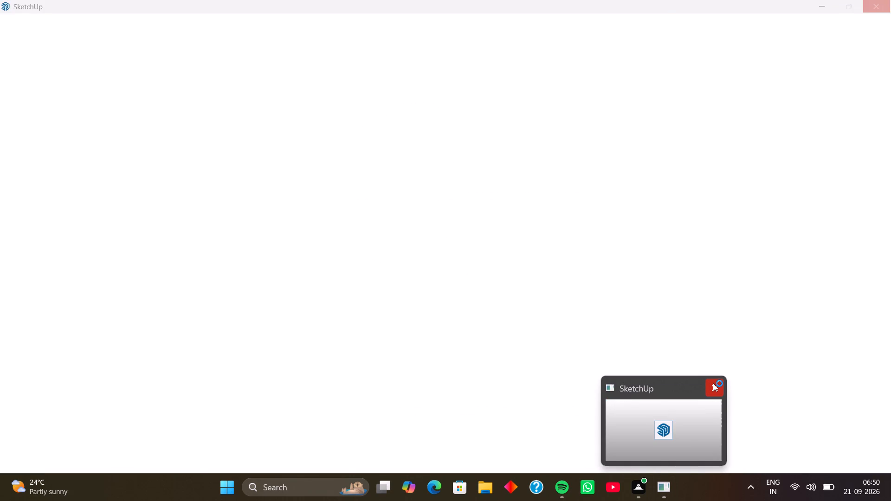
{"action": "right_click", "coordinate": [713, 383]}
{"action": "left_click", "coordinate": [713, 382]}
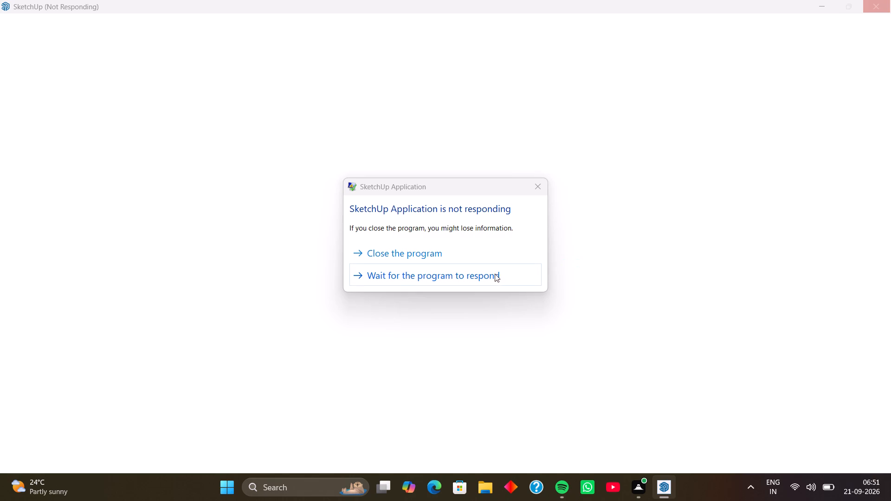
{"action": "left_click", "coordinate": [460, 248]}
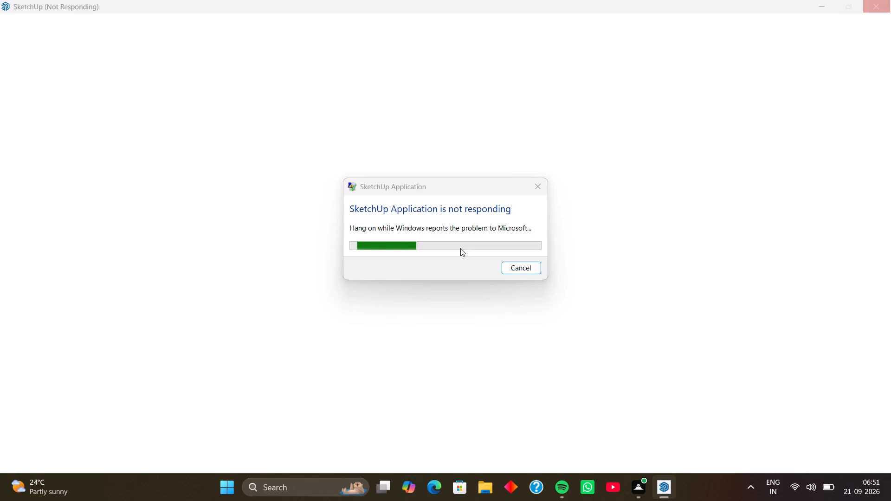
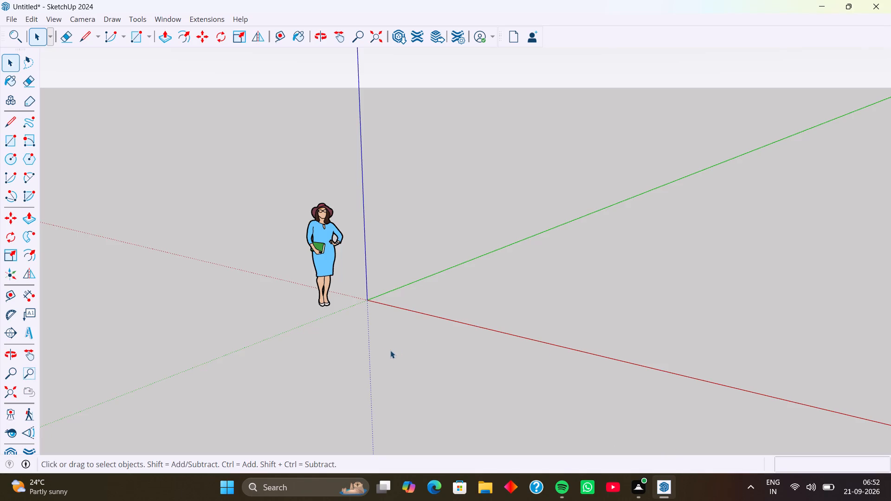
Place one guide parallel to the green axis about 1' 7" away and another parallel to the red axis about 9" away.
{"action": "middle_click_drag", "start_coordinate": [372, 353], "coordinate": [444, 341]}
{"action": "middle_click_drag", "start_coordinate": [400, 353], "coordinate": [497, 353]}
{"action": "middle_click_drag", "start_coordinate": [438, 347], "coordinate": [465, 347]}
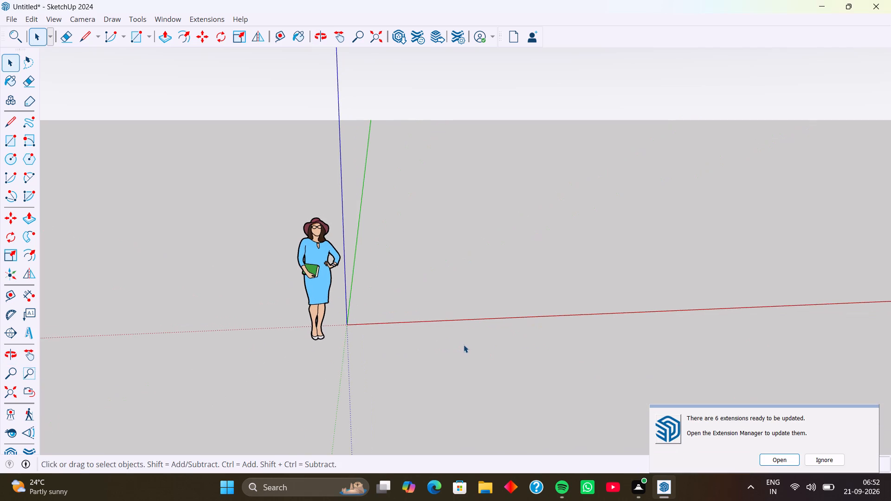
{"action": "middle_click_drag", "start_coordinate": [464, 343], "coordinate": [424, 409]}
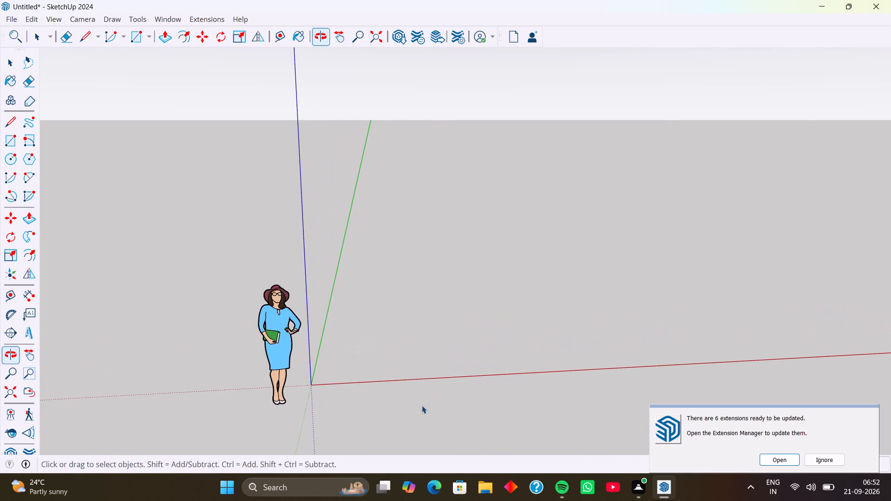
{"action": "middle_click_drag", "start_coordinate": [420, 404], "coordinate": [411, 404]}
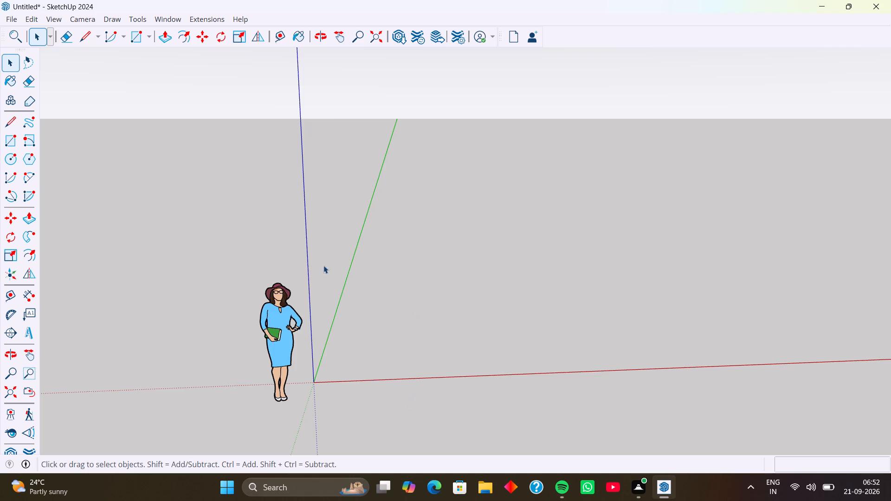
{"action": "left_click", "coordinate": [283, 36]}
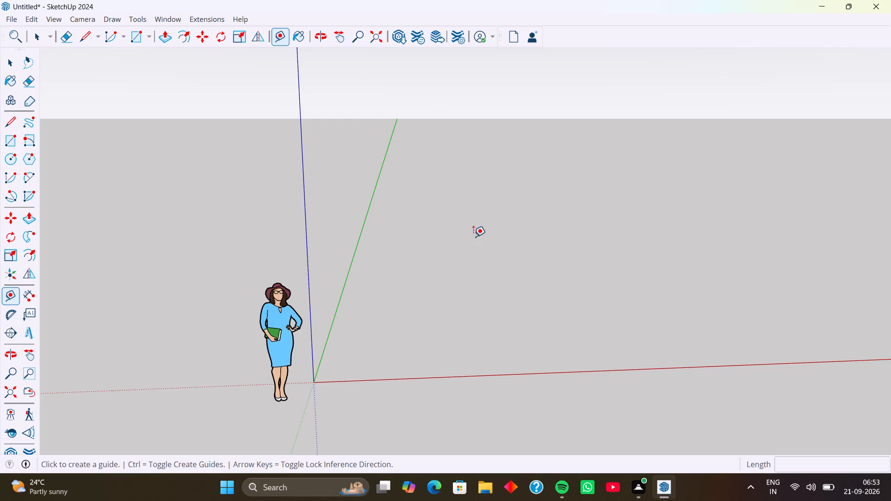
{"action": "left_click", "coordinate": [353, 260]}
{"action": "left_click", "coordinate": [370, 260]}
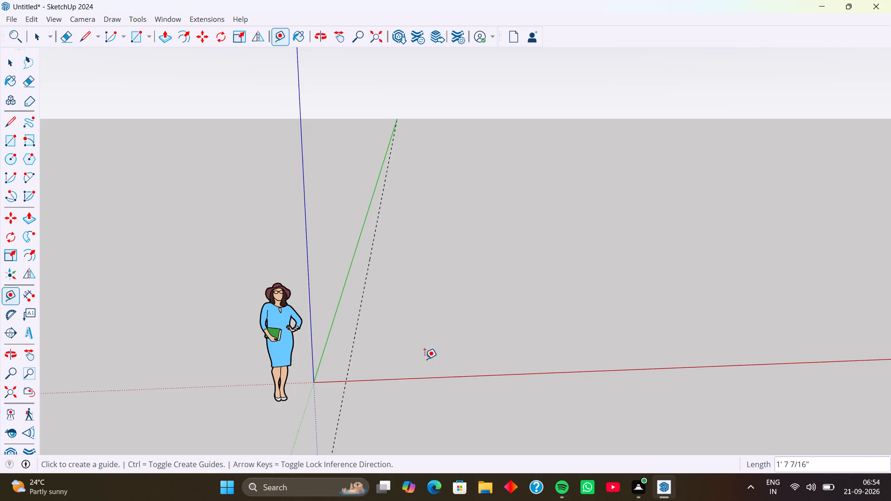
{"action": "left_click", "coordinate": [423, 375]}
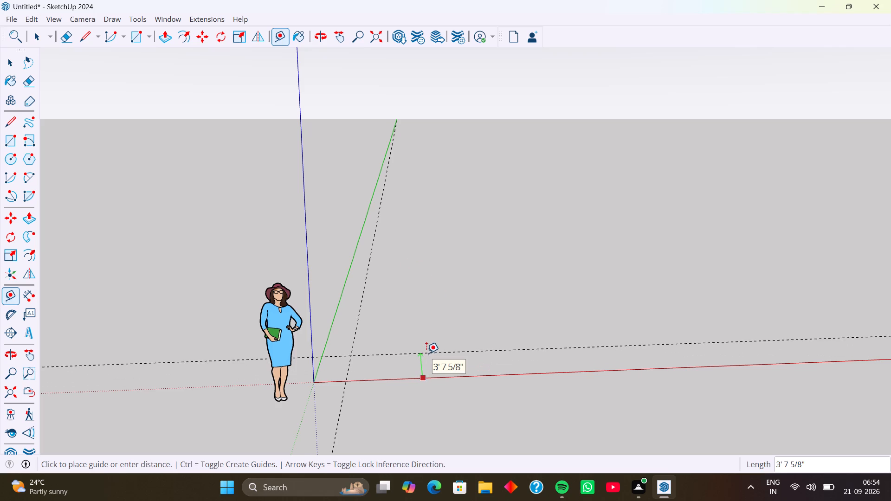
{"action": "left_click", "coordinate": [428, 365]}
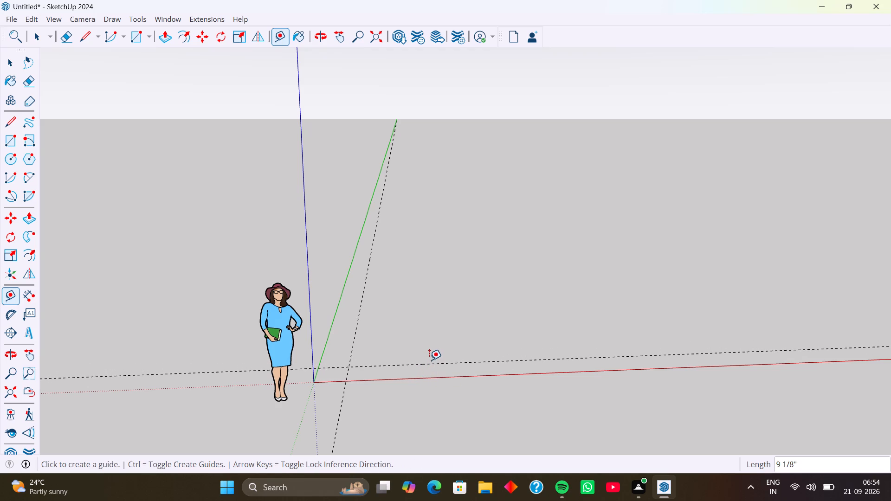
Offset parallel guides 30' from the guide along the green axis and 60' from the guide along the red axis.
{"action": "left_click", "coordinate": [369, 275]}
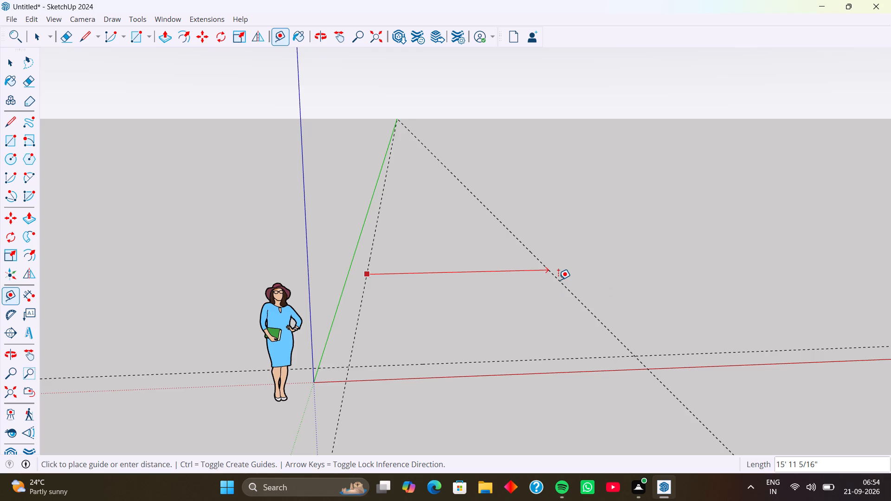
{"action": "type", "text": "30"}
{"action": "key", "text": "apostrophe"}
{"action": "key", "text": "Return"}
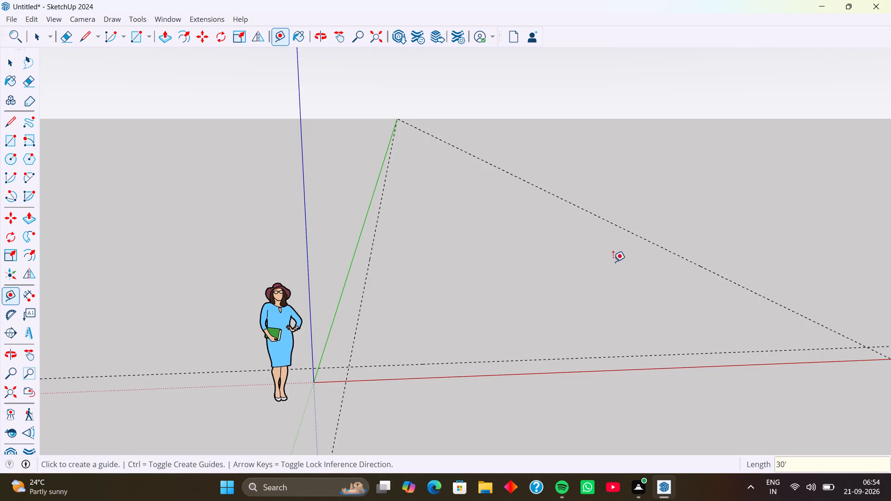
{"action": "left_click_drag", "start_coordinate": [613, 355], "coordinate": [615, 340]}
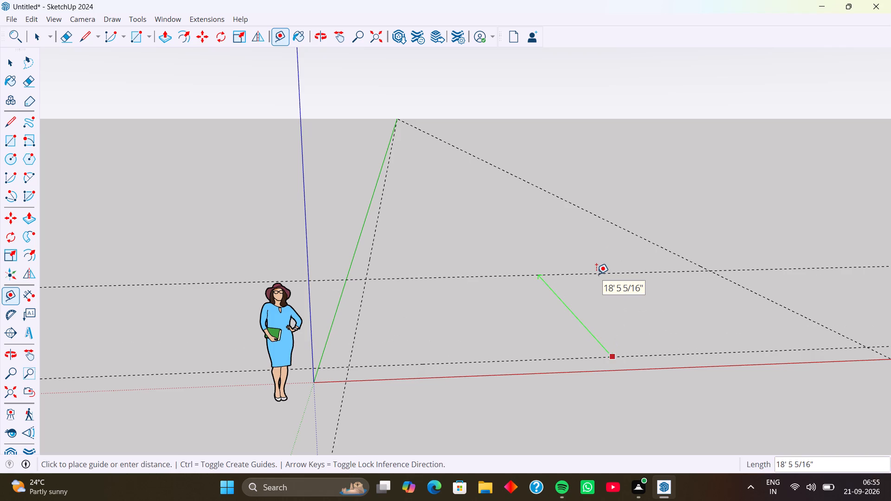
{"action": "type", "text": "60'"}
{"action": "key", "text": "Return"}
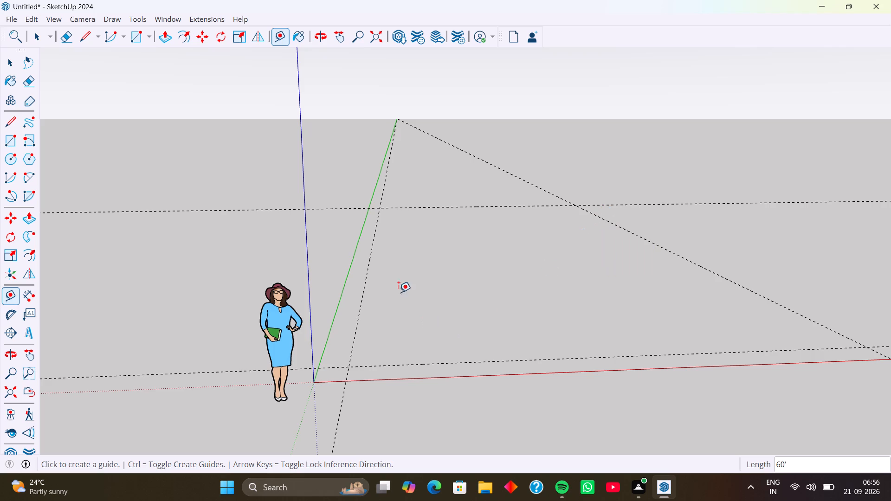
Place a parallel guide 9" inward from the first guide beside the green axis.
{"action": "left_click", "coordinate": [369, 255]}
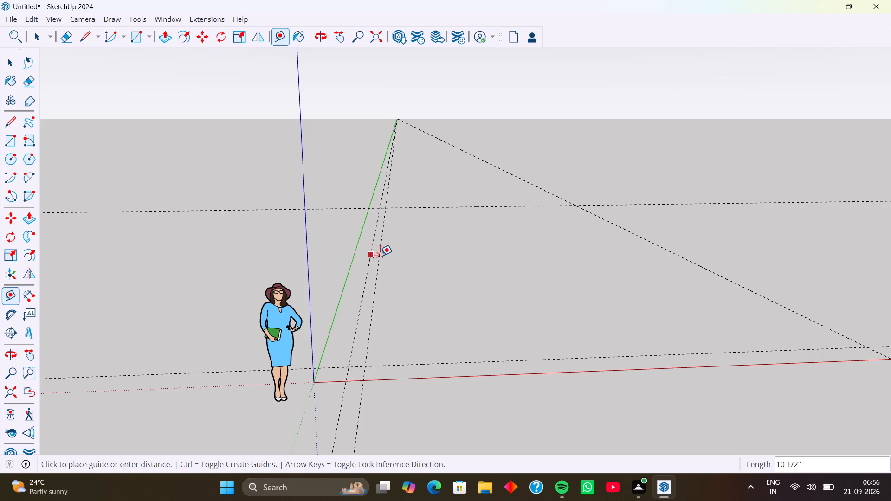
{"action": "key", "text": "9"}
{"action": "key", "text": "Return"}
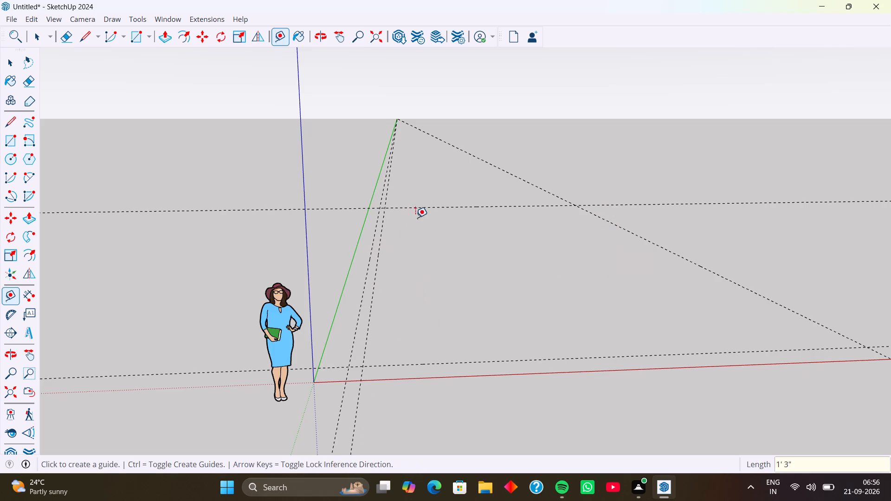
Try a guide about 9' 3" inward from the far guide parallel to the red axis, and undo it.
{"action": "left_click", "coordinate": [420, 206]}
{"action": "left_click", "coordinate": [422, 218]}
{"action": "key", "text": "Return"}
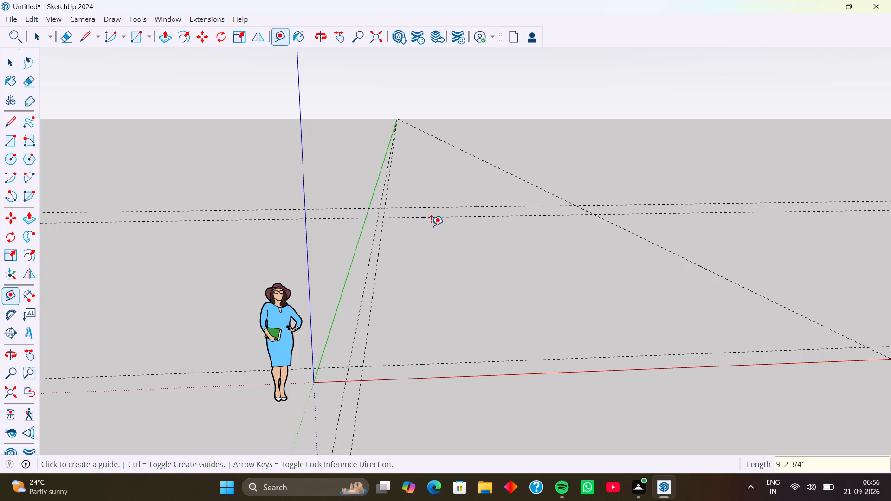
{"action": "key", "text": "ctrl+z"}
Place a parallel guide 9" inward from the far guide parallel to the red axis.
{"action": "left_click", "coordinate": [442, 206]}
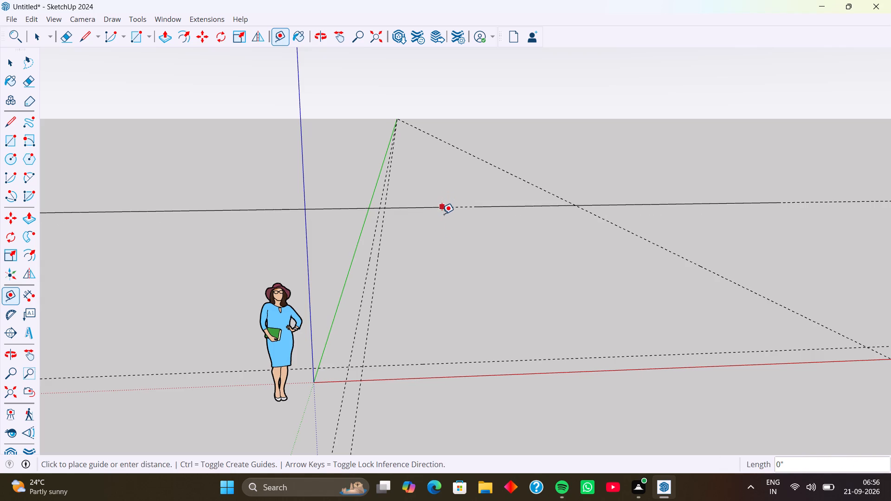
{"action": "key", "text": "9"}
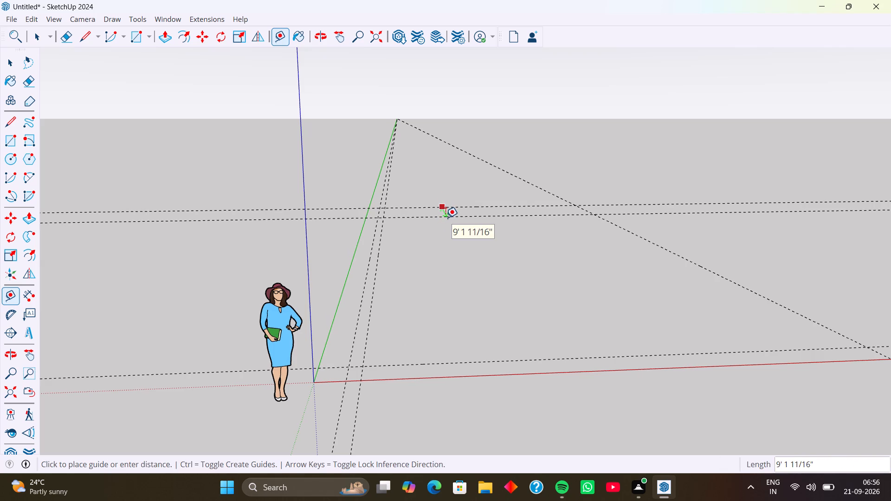
{"action": "key", "text": "Return"}
Place a parallel guide 9" inward from the guide at the 30' offset from the green-axis side.
{"action": "middle_click_drag", "start_coordinate": [444, 212], "coordinate": [445, 259]}
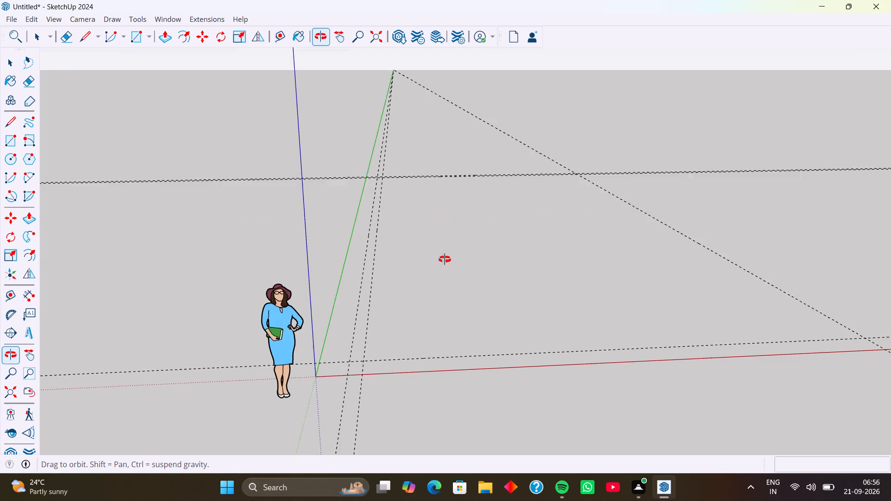
{"action": "middle_click_drag", "start_coordinate": [445, 259], "coordinate": [445, 276]}
{"action": "scroll", "coordinate": [446, 178], "scroll_direction": "up", "scroll_amount": 2}
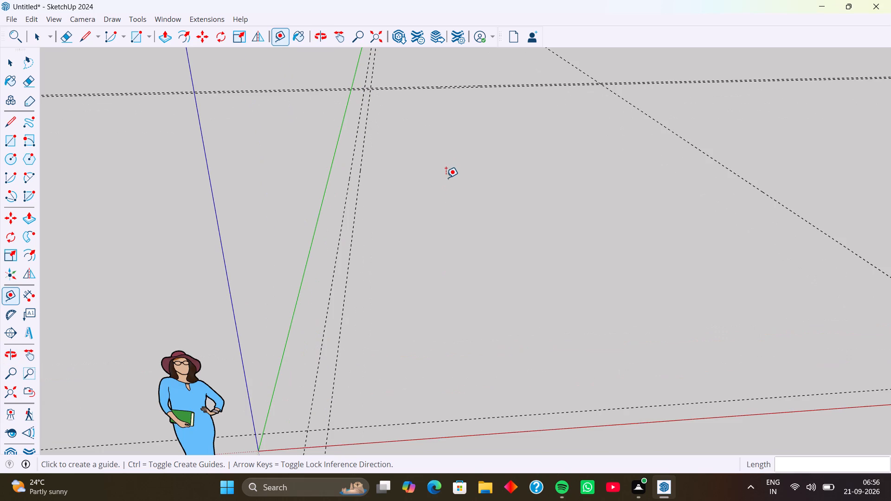
{"action": "middle_click_drag", "start_coordinate": [446, 178], "coordinate": [447, 309], "text": "shift"}
{"action": "middle_click_drag", "start_coordinate": [453, 192], "coordinate": [460, 376], "text": "shift"}
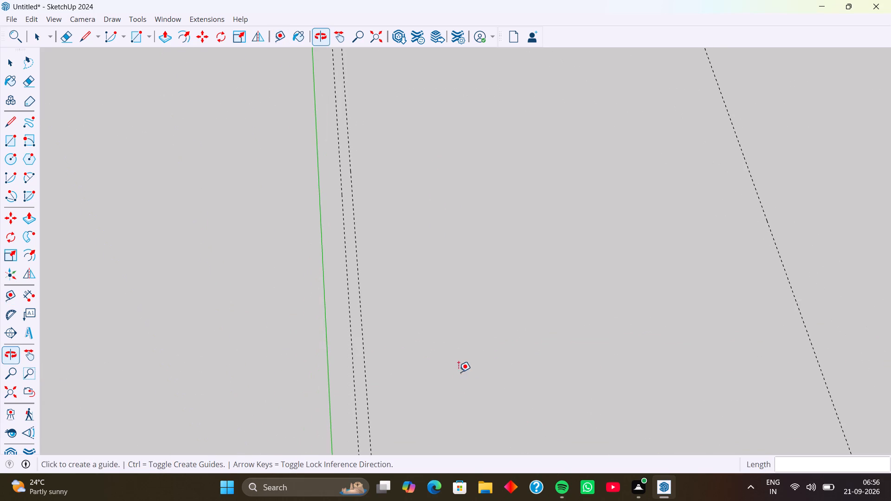
{"action": "scroll", "coordinate": [449, 215], "scroll_direction": "down", "scroll_amount": 14}
{"action": "middle_click_drag", "start_coordinate": [449, 187], "coordinate": [452, 299], "text": "shift"}
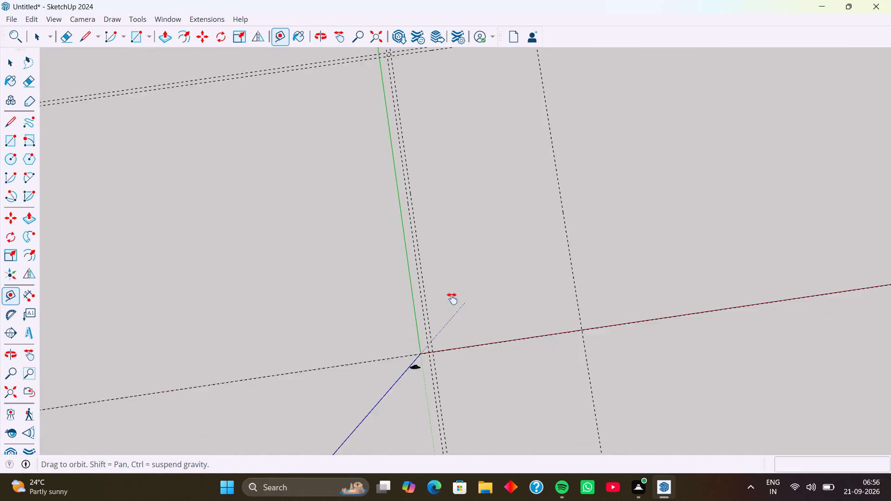
{"action": "middle_click_drag", "start_coordinate": [452, 299], "coordinate": [452, 304], "text": "shift"}
{"action": "middle_click_drag", "start_coordinate": [447, 118], "coordinate": [449, 126], "text": "shift"}
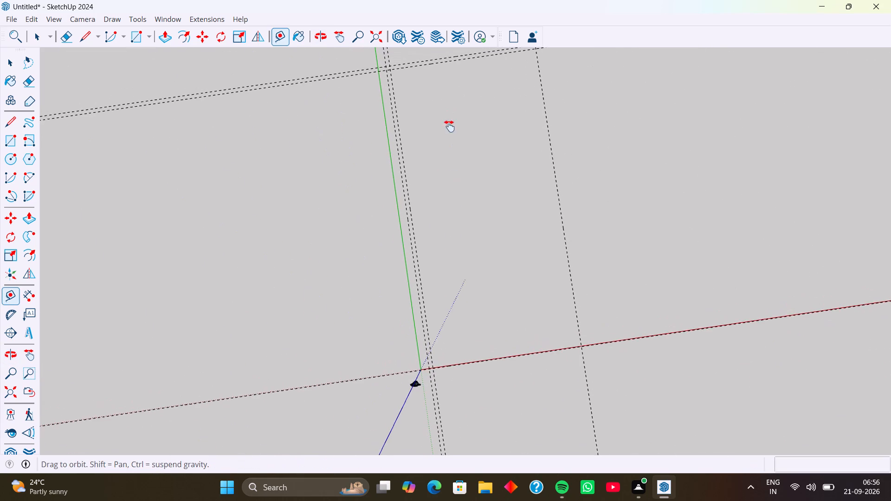
{"action": "middle_click_drag", "start_coordinate": [449, 126], "coordinate": [460, 231], "text": "shift"}
{"action": "scroll", "coordinate": [448, 186], "scroll_direction": "up", "scroll_amount": 8}
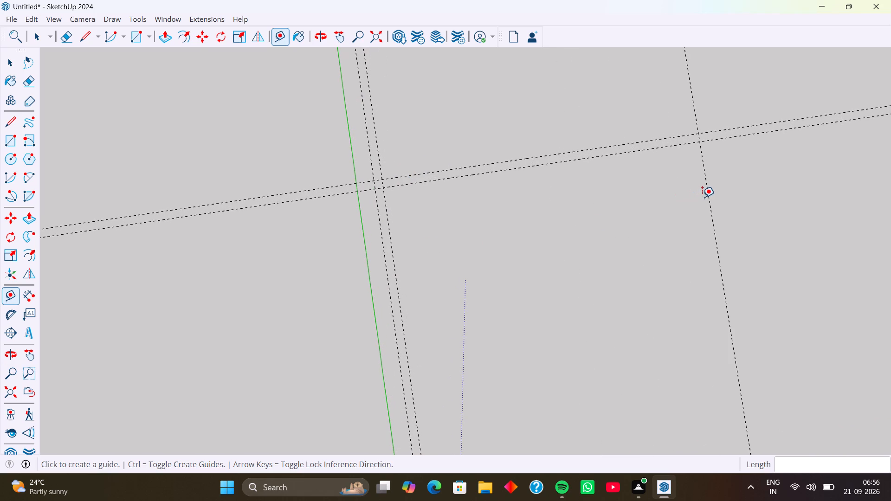
{"action": "left_click", "coordinate": [707, 195]}
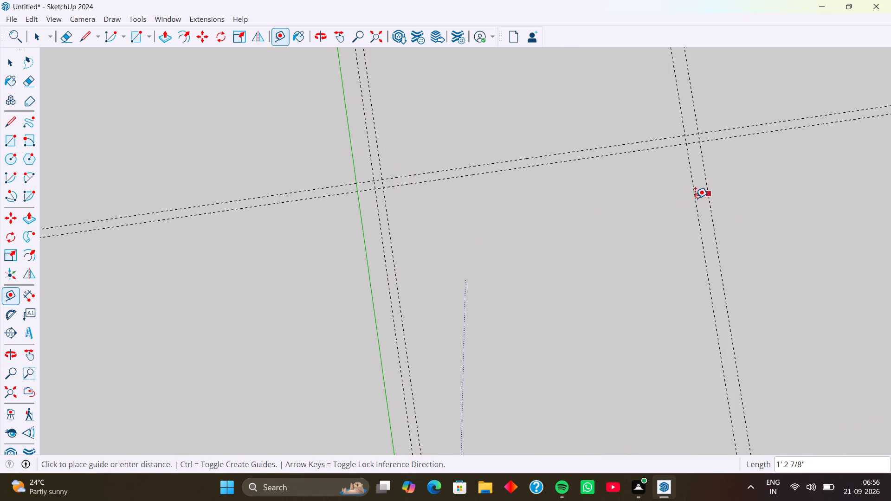
{"action": "key", "text": "9"}
{"action": "key", "text": "Return"}
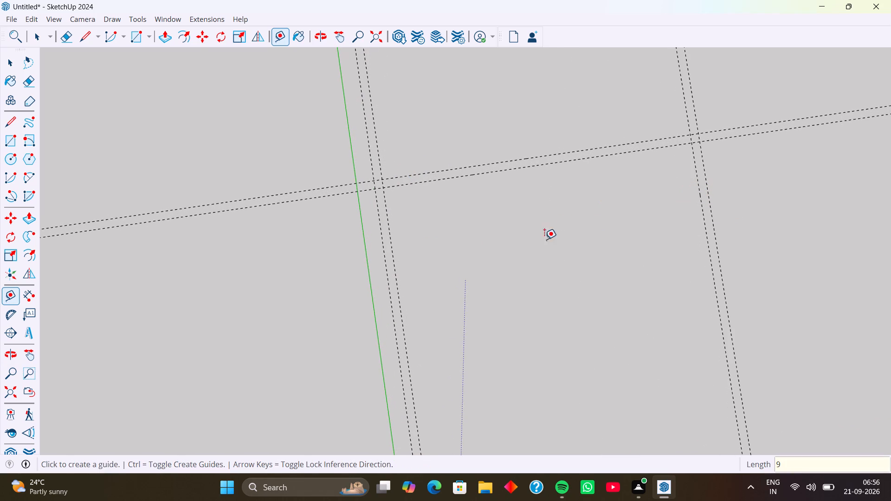
Place a parallel guide 9" inward from the near guide beside the red axis.
{"action": "scroll", "coordinate": [542, 245], "scroll_direction": "down", "scroll_amount": 5}
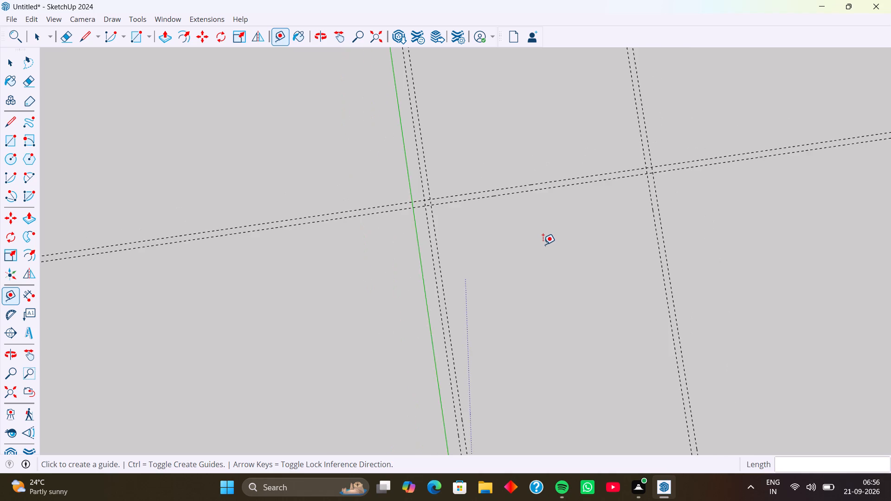
{"action": "scroll", "coordinate": [543, 244], "scroll_direction": "down", "scroll_amount": 12}
{"action": "scroll", "coordinate": [576, 405], "scroll_direction": "up", "scroll_amount": 5}
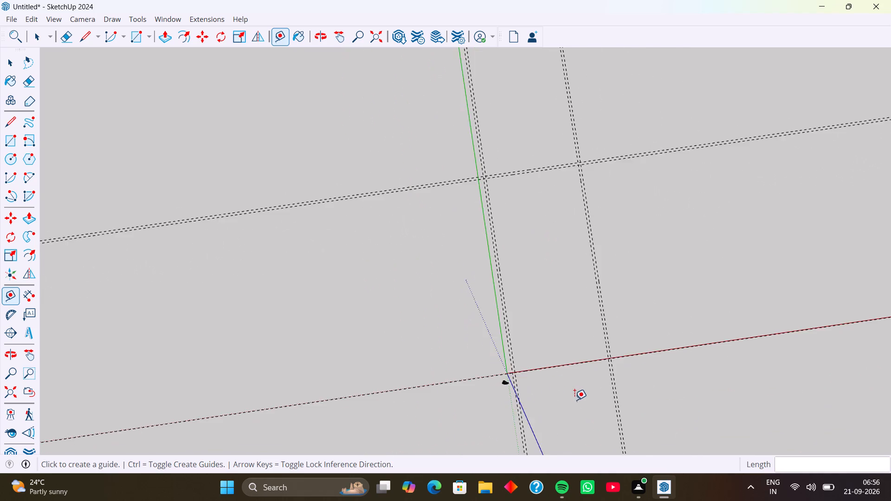
{"action": "scroll", "coordinate": [575, 400], "scroll_direction": "up", "scroll_amount": 20}
{"action": "scroll", "coordinate": [575, 400], "scroll_direction": "up", "scroll_amount": 5}
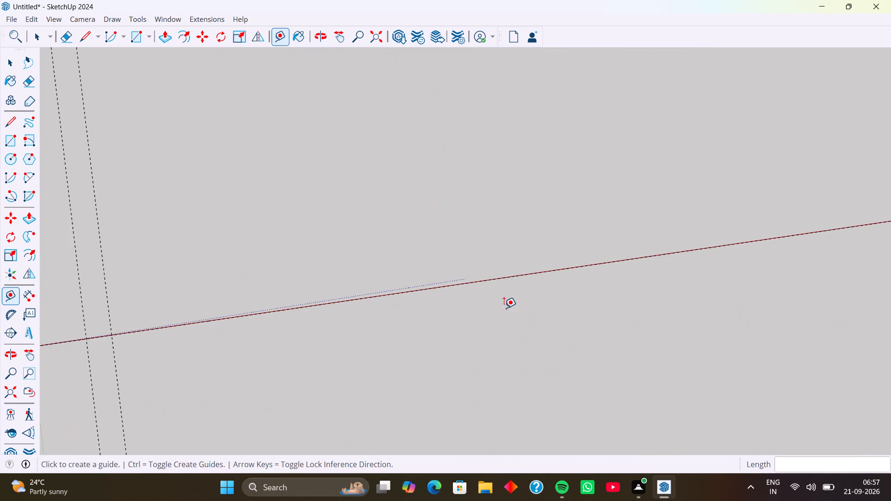
{"action": "middle_click_drag", "start_coordinate": [504, 308], "coordinate": [491, 237]}
{"action": "scroll", "coordinate": [490, 249], "scroll_direction": "up", "scroll_amount": 1}
{"action": "middle_click_drag", "start_coordinate": [492, 237], "coordinate": [497, 249]}
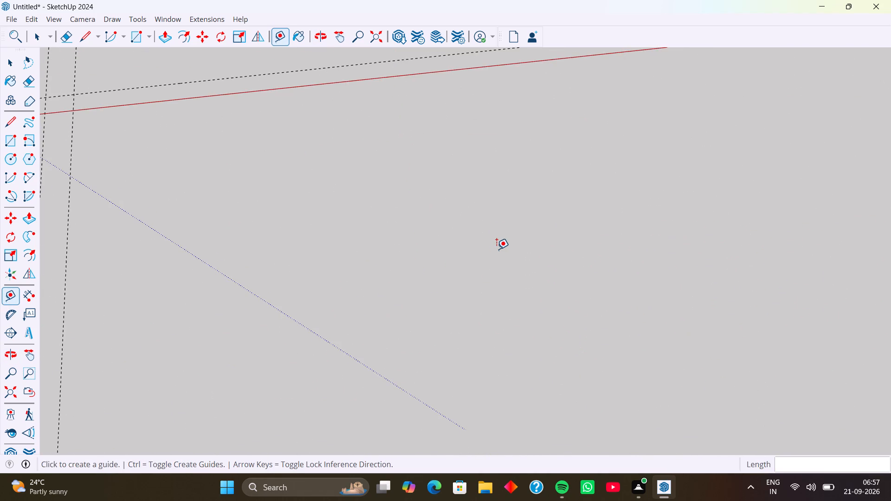
{"action": "middle_click_drag", "start_coordinate": [498, 283], "coordinate": [508, 406], "text": "shift"}
{"action": "middle_click_drag", "start_coordinate": [505, 242], "coordinate": [506, 314], "text": "shift"}
{"action": "middle_click_drag", "start_coordinate": [496, 277], "coordinate": [504, 210]}
{"action": "scroll", "coordinate": [503, 212], "scroll_direction": "up", "scroll_amount": 1}
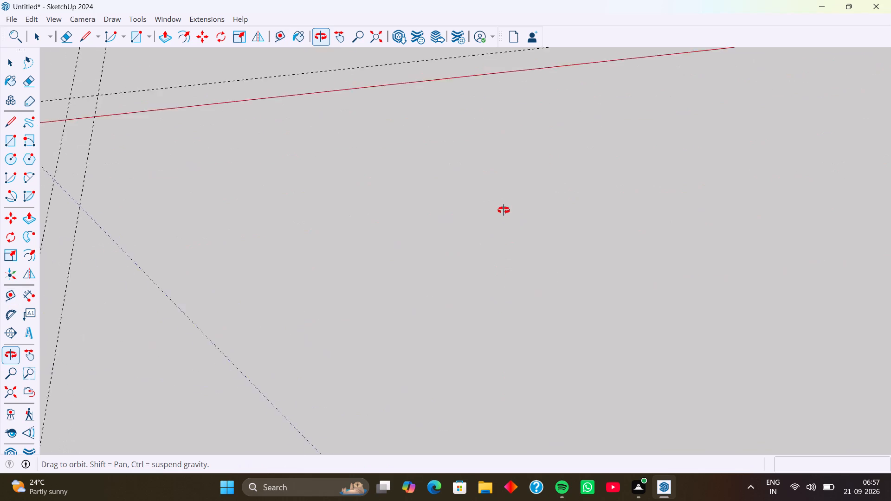
{"action": "middle_click_drag", "start_coordinate": [504, 210], "coordinate": [504, 208]}
{"action": "middle_click_drag", "start_coordinate": [504, 208], "coordinate": [507, 216]}
{"action": "middle_click_drag", "start_coordinate": [506, 212], "coordinate": [510, 343], "text": "shift"}
{"action": "scroll", "coordinate": [504, 276], "scroll_direction": "up", "scroll_amount": 3}
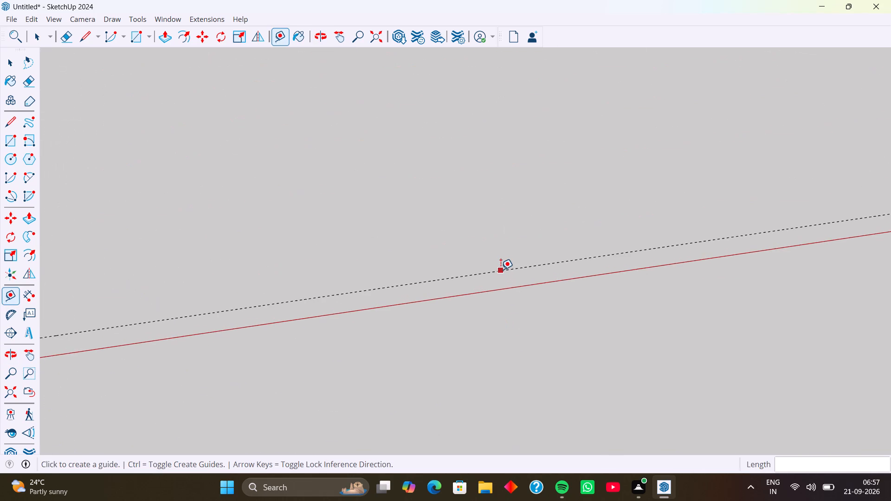
{"action": "left_click", "coordinate": [500, 269]}
{"action": "key", "text": "9"}
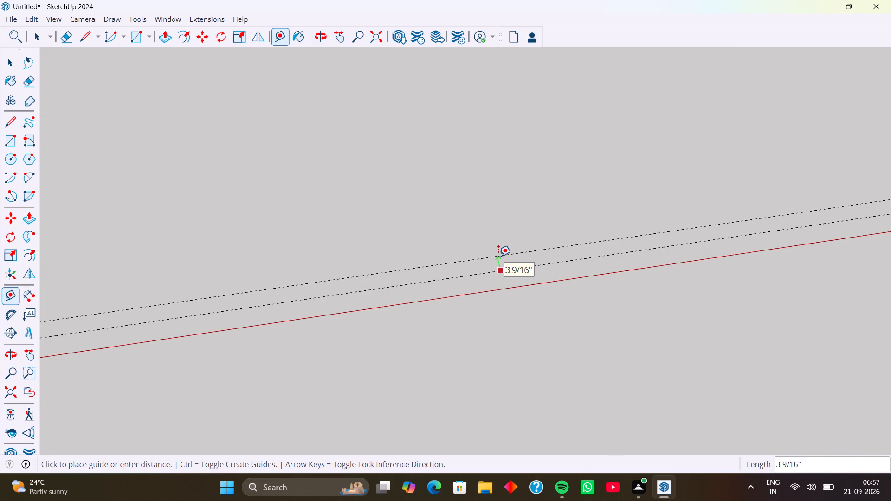
{"action": "key", "text": "Return"}
{"action": "scroll", "coordinate": [513, 267], "scroll_direction": "down", "scroll_amount": 5}
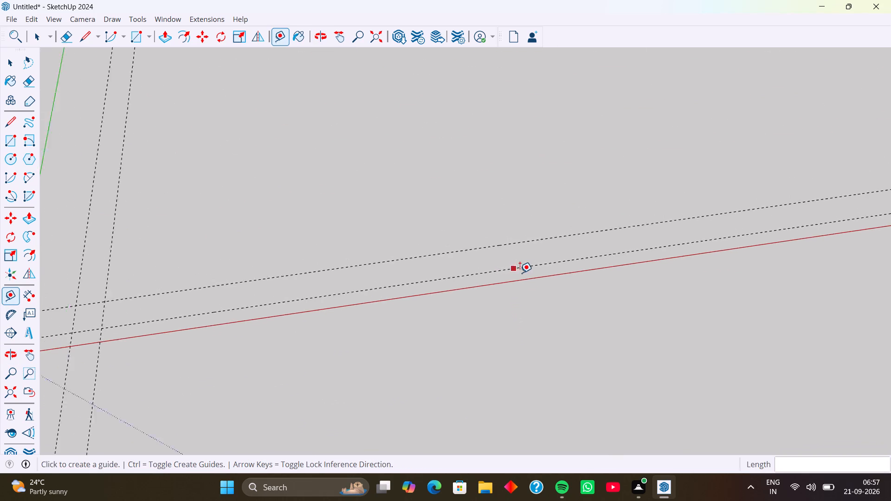
{"action": "scroll", "coordinate": [520, 282], "scroll_direction": "down", "scroll_amount": 9}
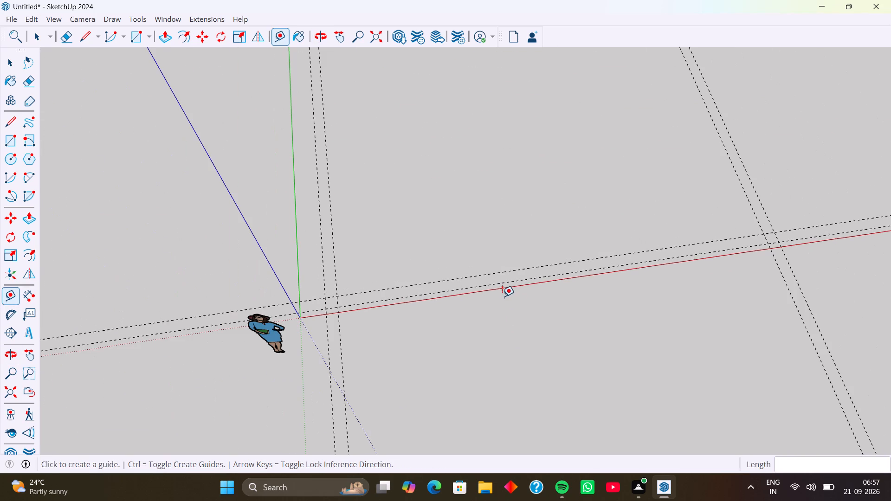
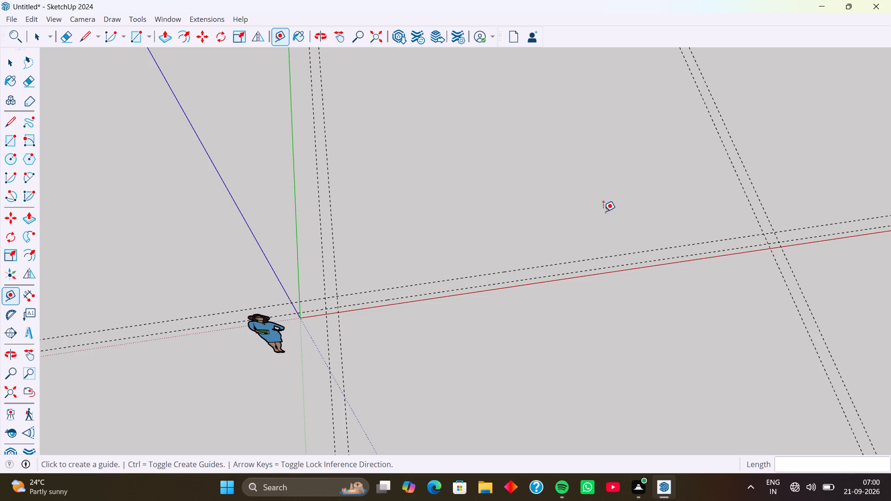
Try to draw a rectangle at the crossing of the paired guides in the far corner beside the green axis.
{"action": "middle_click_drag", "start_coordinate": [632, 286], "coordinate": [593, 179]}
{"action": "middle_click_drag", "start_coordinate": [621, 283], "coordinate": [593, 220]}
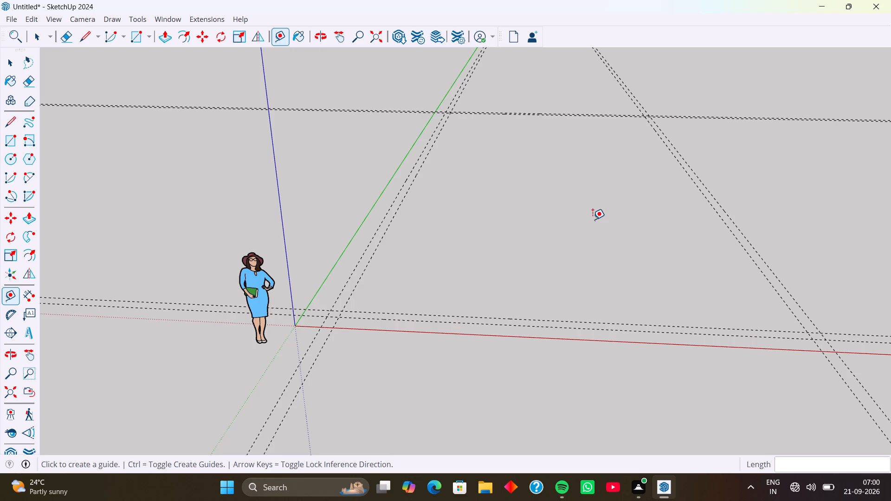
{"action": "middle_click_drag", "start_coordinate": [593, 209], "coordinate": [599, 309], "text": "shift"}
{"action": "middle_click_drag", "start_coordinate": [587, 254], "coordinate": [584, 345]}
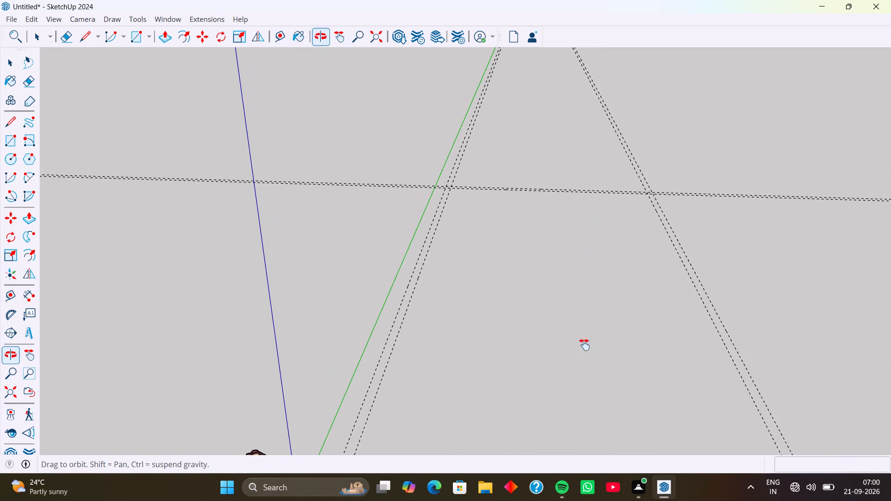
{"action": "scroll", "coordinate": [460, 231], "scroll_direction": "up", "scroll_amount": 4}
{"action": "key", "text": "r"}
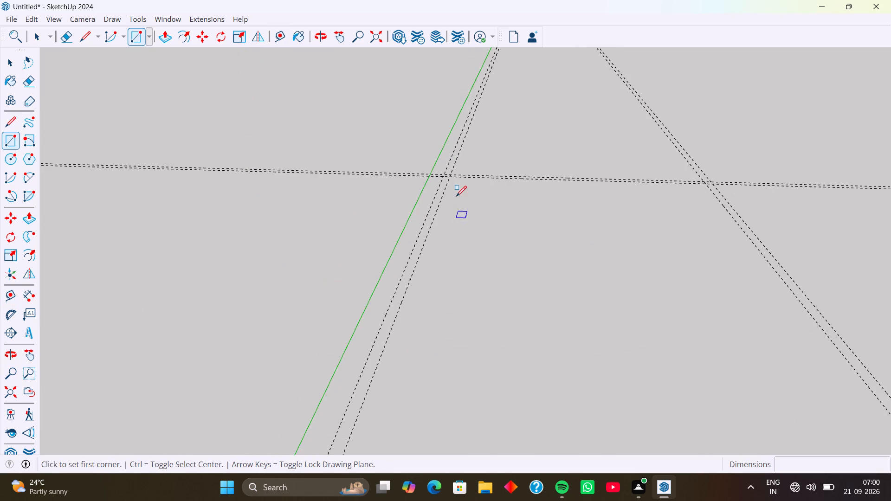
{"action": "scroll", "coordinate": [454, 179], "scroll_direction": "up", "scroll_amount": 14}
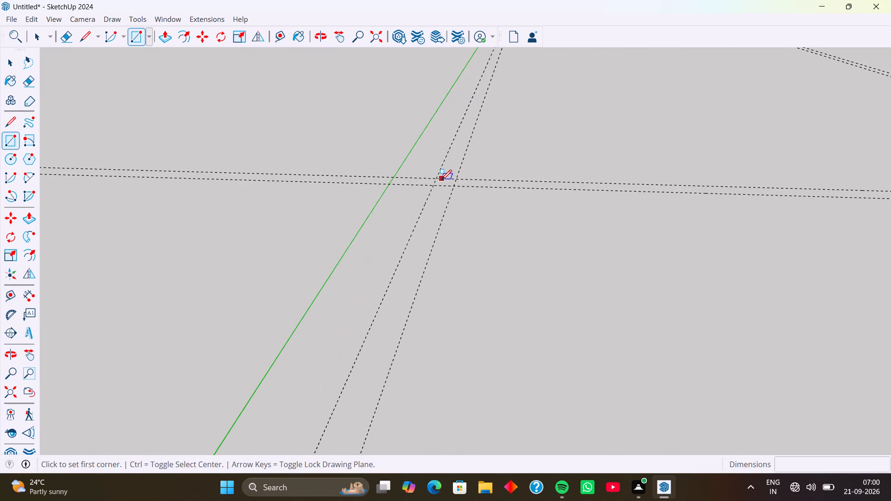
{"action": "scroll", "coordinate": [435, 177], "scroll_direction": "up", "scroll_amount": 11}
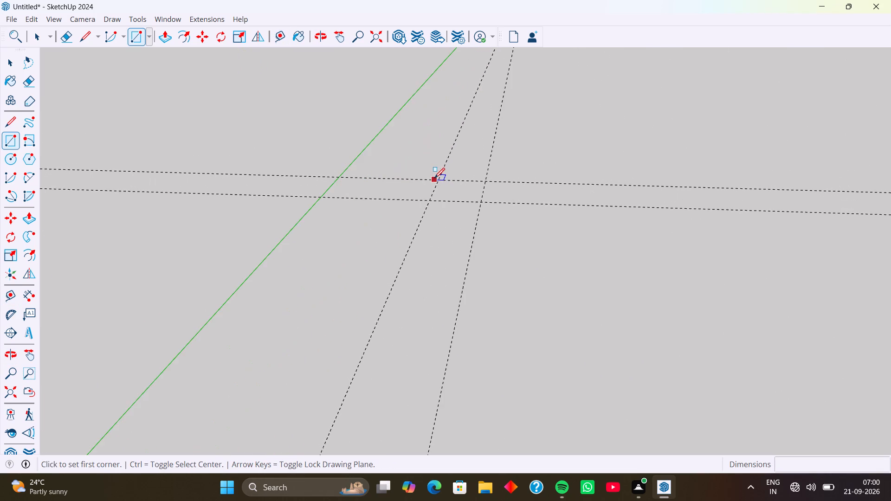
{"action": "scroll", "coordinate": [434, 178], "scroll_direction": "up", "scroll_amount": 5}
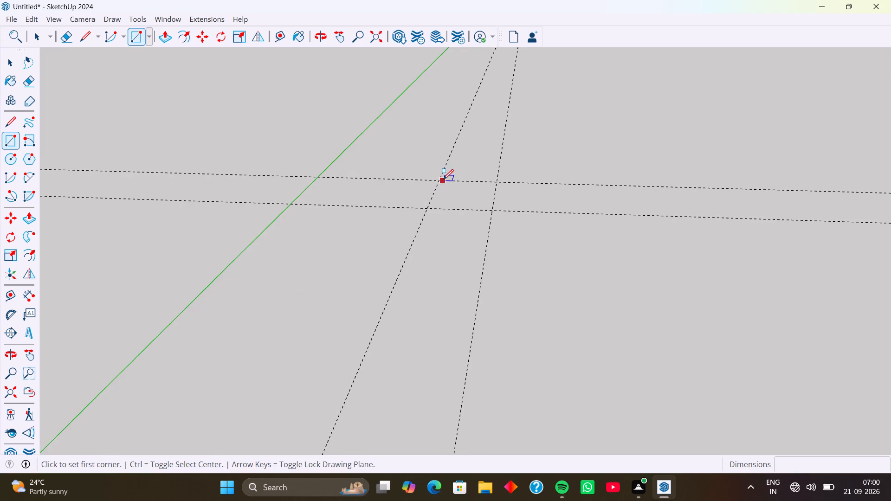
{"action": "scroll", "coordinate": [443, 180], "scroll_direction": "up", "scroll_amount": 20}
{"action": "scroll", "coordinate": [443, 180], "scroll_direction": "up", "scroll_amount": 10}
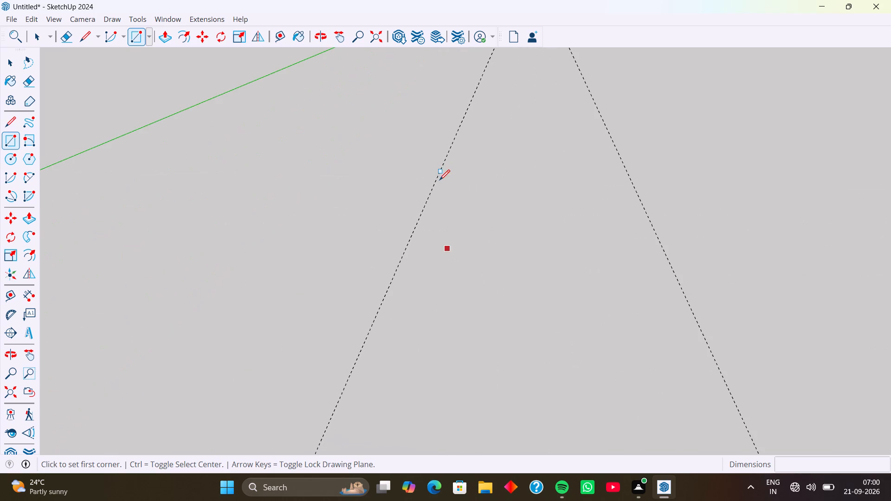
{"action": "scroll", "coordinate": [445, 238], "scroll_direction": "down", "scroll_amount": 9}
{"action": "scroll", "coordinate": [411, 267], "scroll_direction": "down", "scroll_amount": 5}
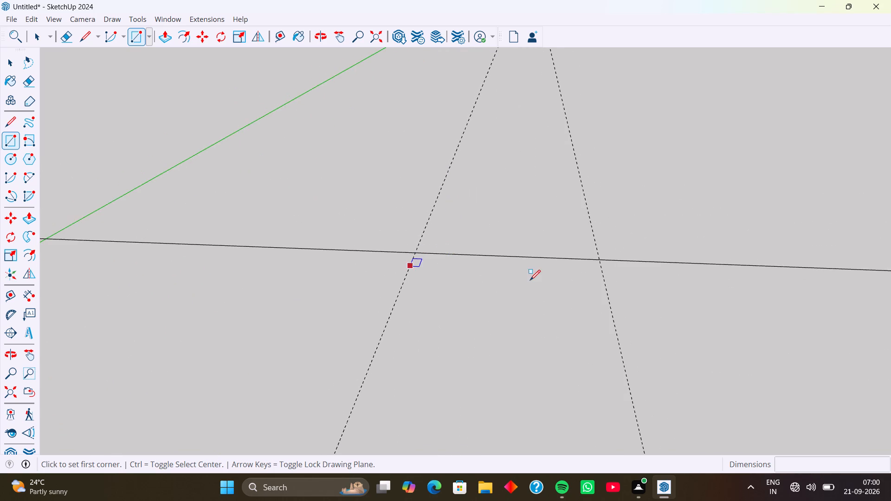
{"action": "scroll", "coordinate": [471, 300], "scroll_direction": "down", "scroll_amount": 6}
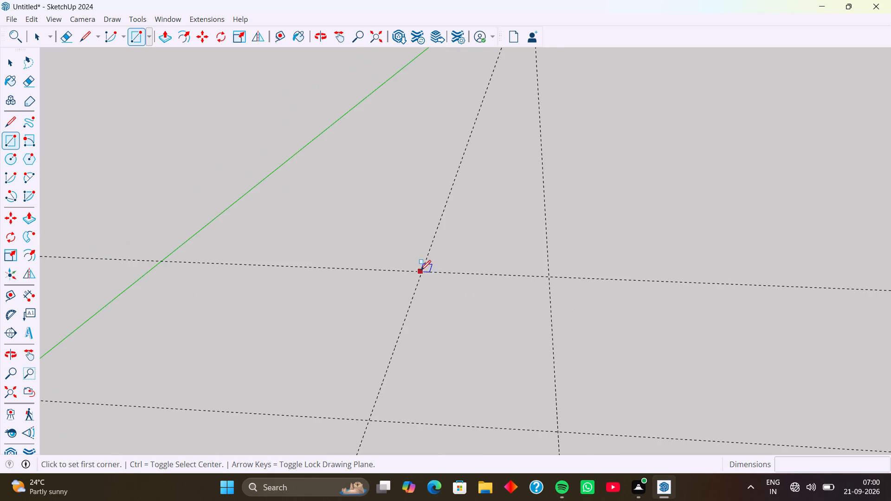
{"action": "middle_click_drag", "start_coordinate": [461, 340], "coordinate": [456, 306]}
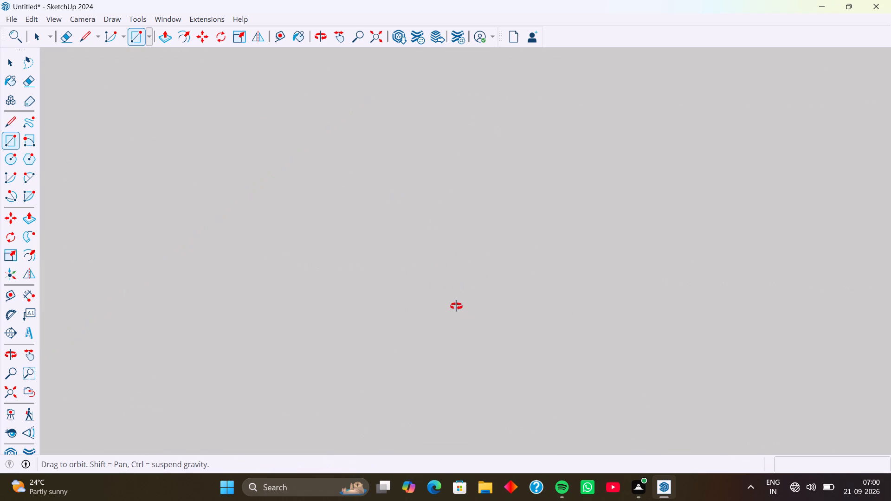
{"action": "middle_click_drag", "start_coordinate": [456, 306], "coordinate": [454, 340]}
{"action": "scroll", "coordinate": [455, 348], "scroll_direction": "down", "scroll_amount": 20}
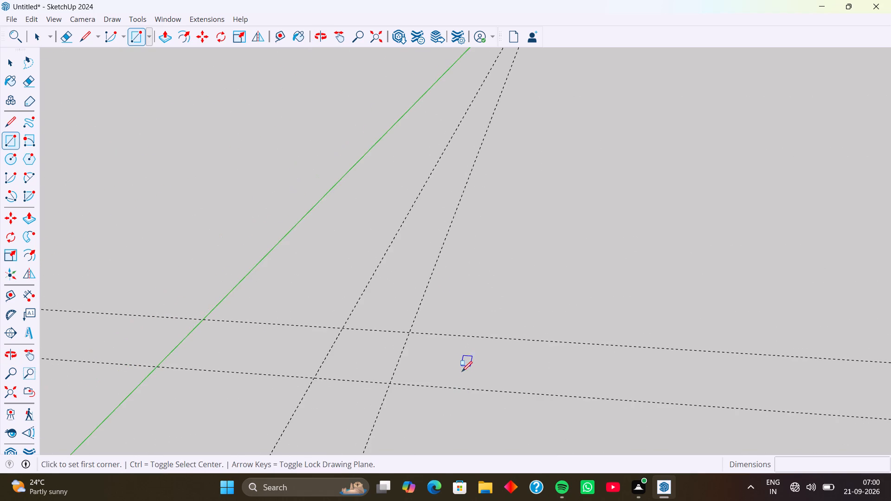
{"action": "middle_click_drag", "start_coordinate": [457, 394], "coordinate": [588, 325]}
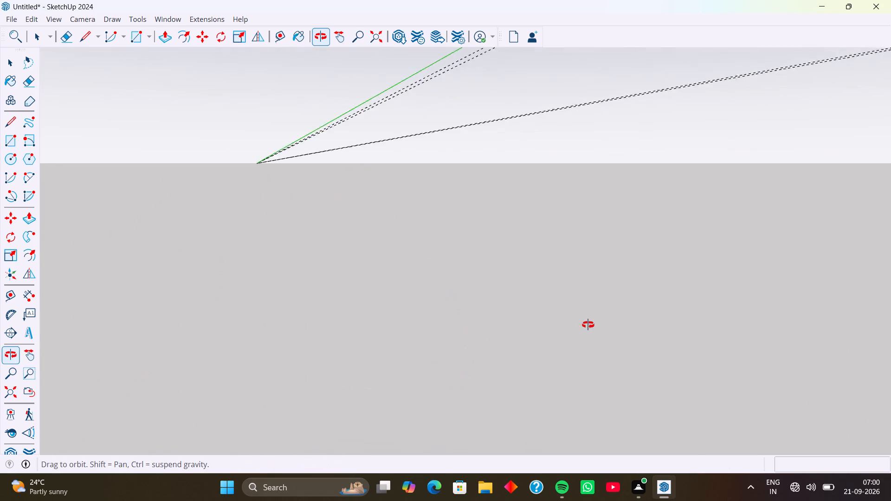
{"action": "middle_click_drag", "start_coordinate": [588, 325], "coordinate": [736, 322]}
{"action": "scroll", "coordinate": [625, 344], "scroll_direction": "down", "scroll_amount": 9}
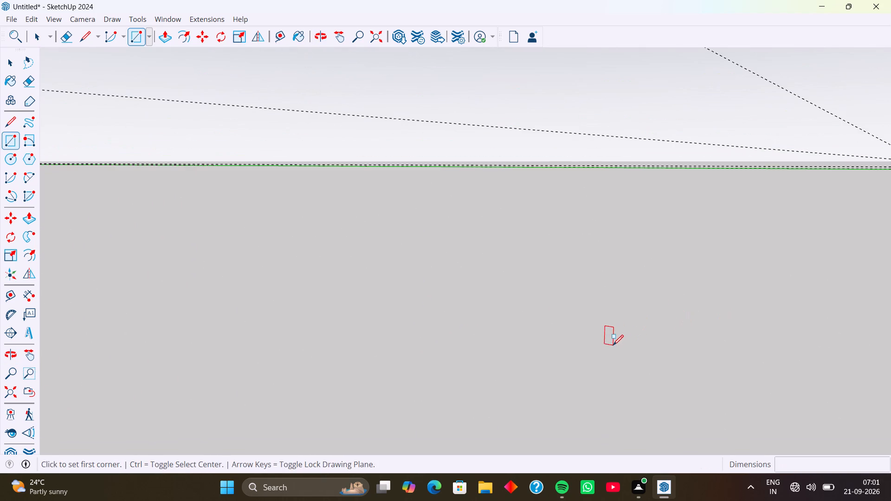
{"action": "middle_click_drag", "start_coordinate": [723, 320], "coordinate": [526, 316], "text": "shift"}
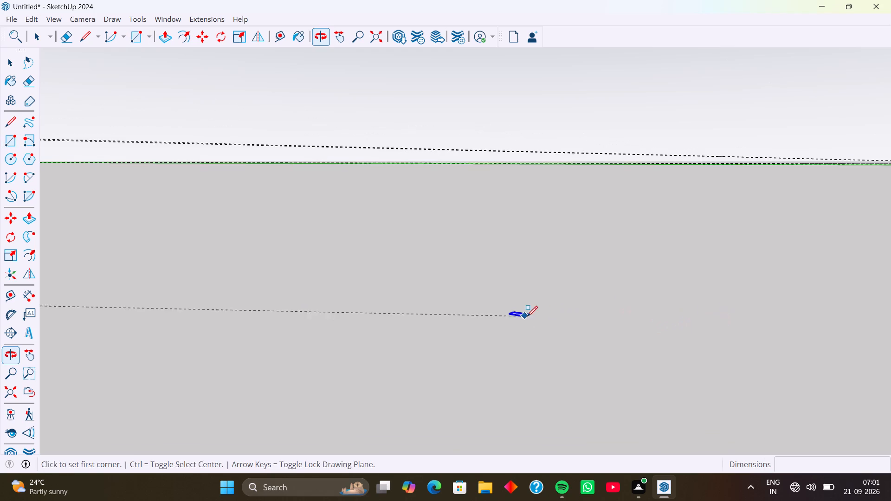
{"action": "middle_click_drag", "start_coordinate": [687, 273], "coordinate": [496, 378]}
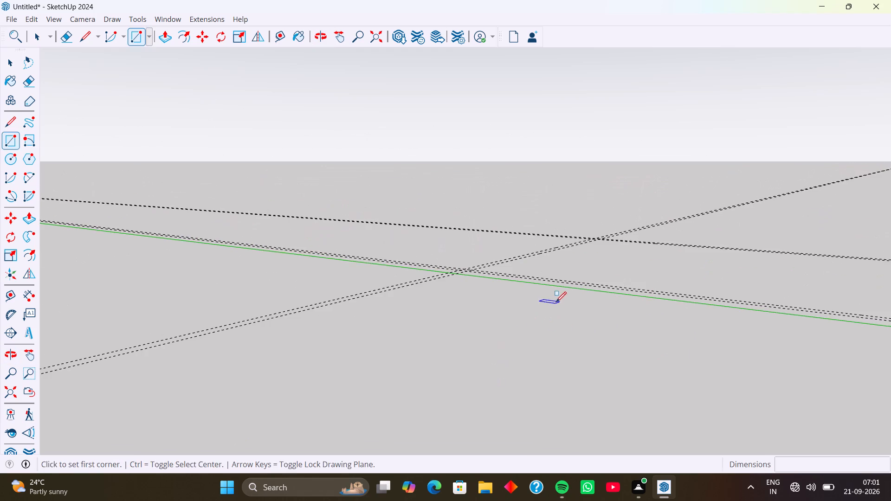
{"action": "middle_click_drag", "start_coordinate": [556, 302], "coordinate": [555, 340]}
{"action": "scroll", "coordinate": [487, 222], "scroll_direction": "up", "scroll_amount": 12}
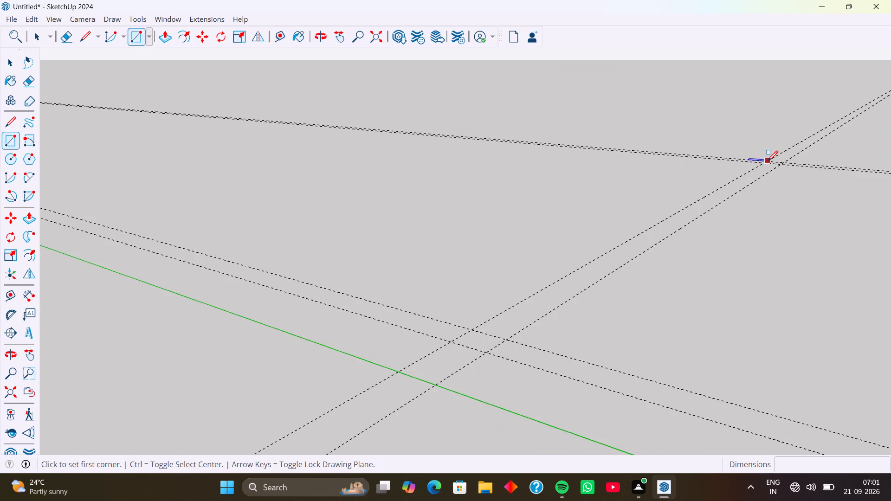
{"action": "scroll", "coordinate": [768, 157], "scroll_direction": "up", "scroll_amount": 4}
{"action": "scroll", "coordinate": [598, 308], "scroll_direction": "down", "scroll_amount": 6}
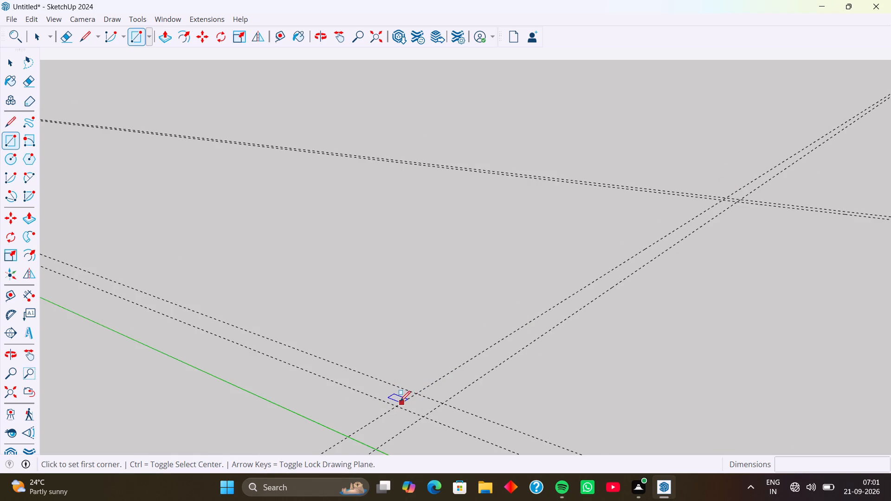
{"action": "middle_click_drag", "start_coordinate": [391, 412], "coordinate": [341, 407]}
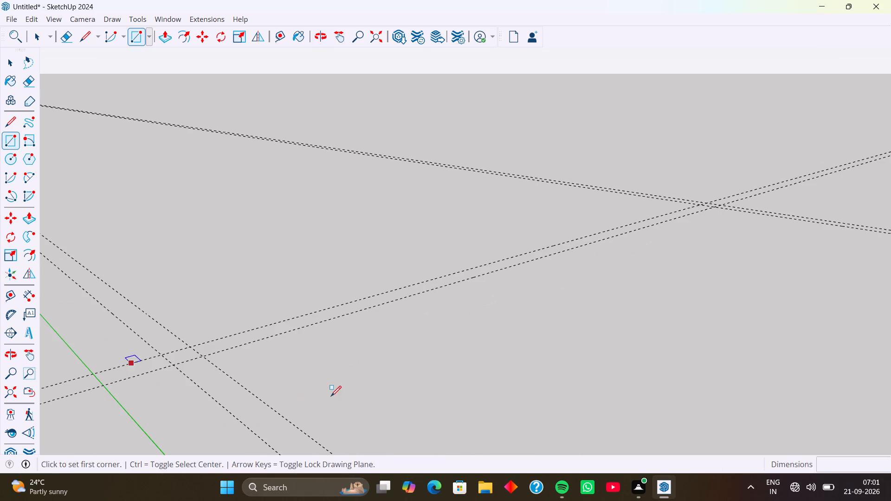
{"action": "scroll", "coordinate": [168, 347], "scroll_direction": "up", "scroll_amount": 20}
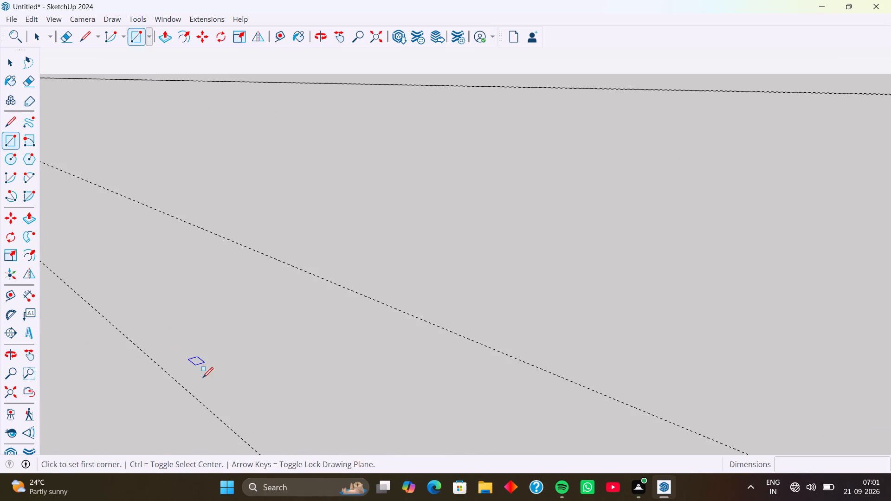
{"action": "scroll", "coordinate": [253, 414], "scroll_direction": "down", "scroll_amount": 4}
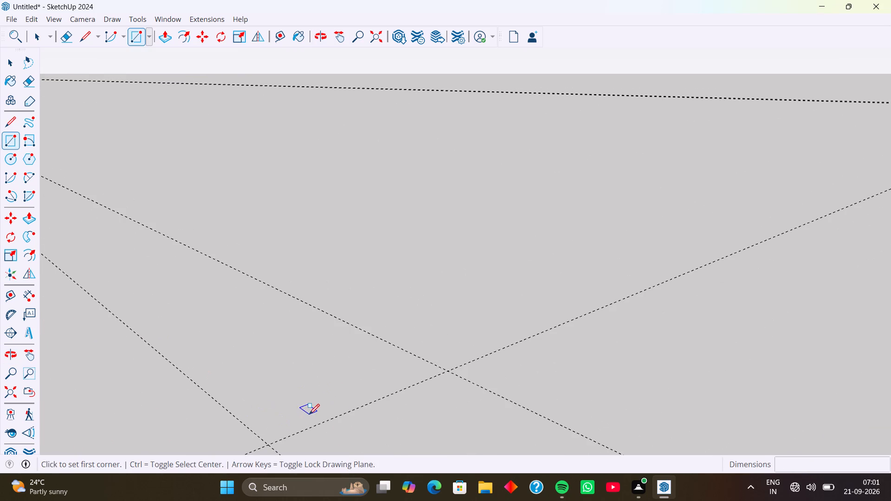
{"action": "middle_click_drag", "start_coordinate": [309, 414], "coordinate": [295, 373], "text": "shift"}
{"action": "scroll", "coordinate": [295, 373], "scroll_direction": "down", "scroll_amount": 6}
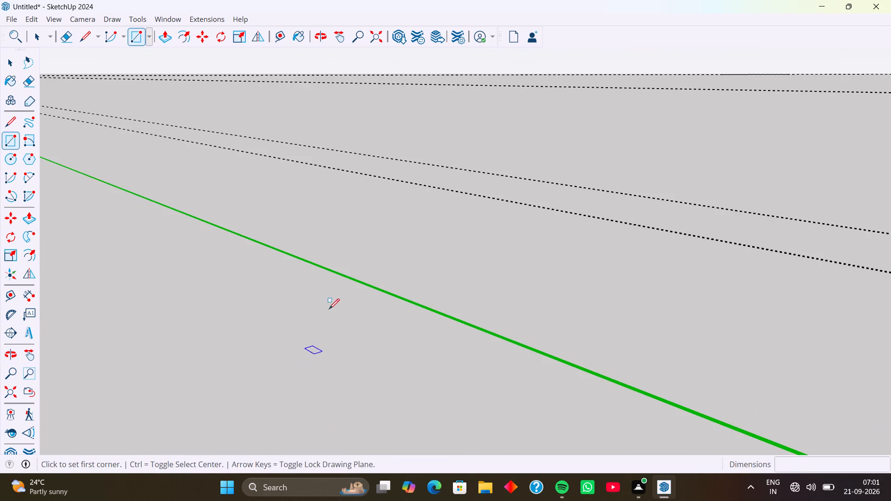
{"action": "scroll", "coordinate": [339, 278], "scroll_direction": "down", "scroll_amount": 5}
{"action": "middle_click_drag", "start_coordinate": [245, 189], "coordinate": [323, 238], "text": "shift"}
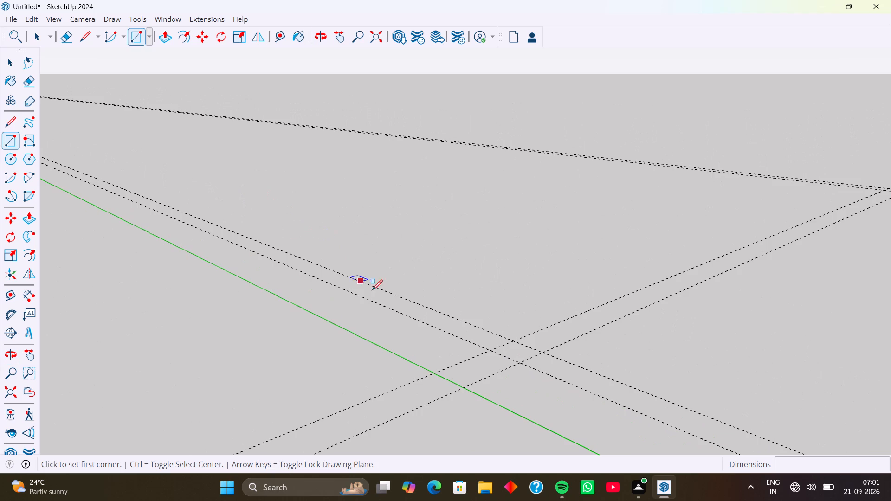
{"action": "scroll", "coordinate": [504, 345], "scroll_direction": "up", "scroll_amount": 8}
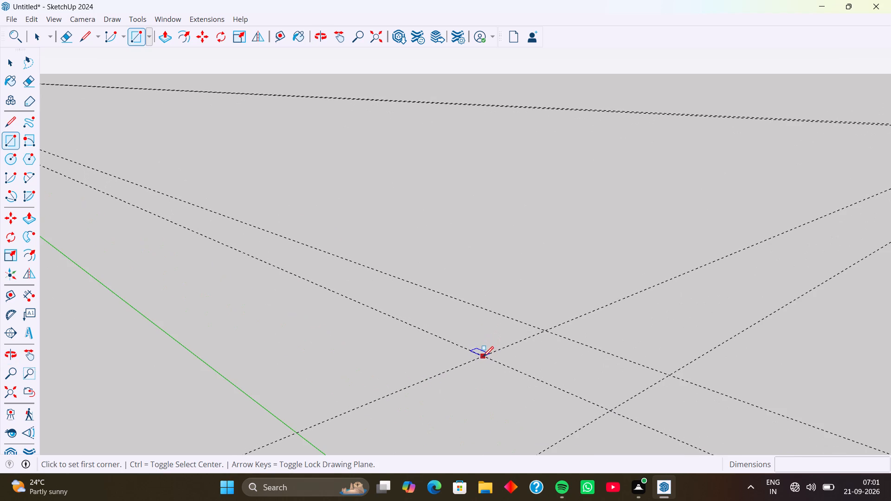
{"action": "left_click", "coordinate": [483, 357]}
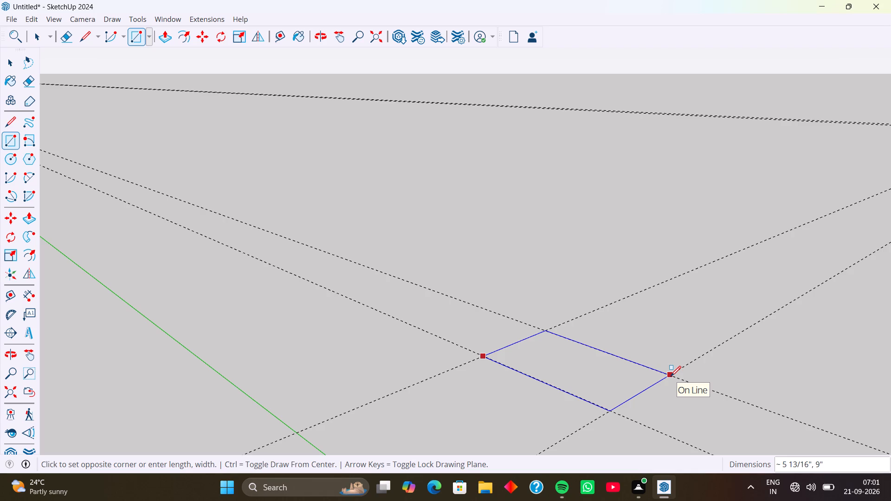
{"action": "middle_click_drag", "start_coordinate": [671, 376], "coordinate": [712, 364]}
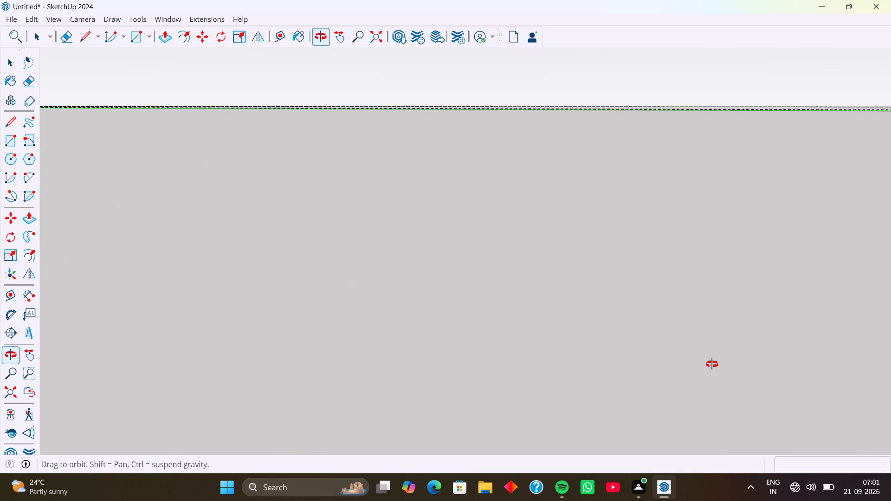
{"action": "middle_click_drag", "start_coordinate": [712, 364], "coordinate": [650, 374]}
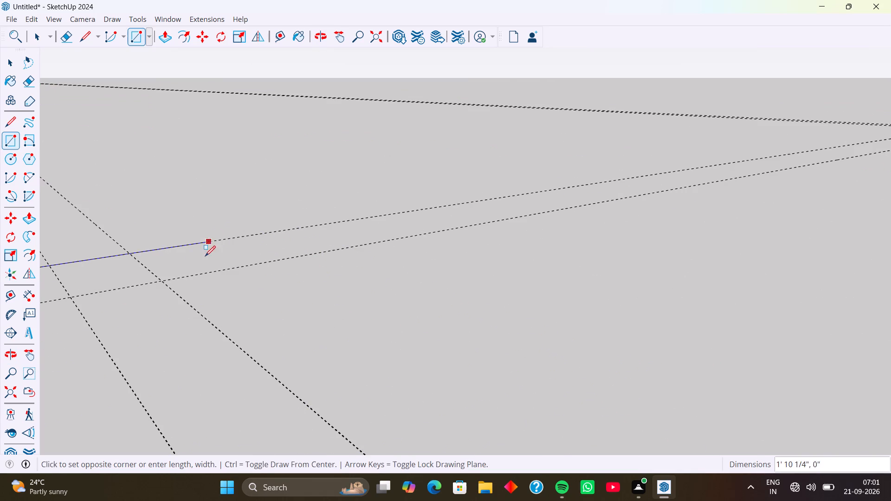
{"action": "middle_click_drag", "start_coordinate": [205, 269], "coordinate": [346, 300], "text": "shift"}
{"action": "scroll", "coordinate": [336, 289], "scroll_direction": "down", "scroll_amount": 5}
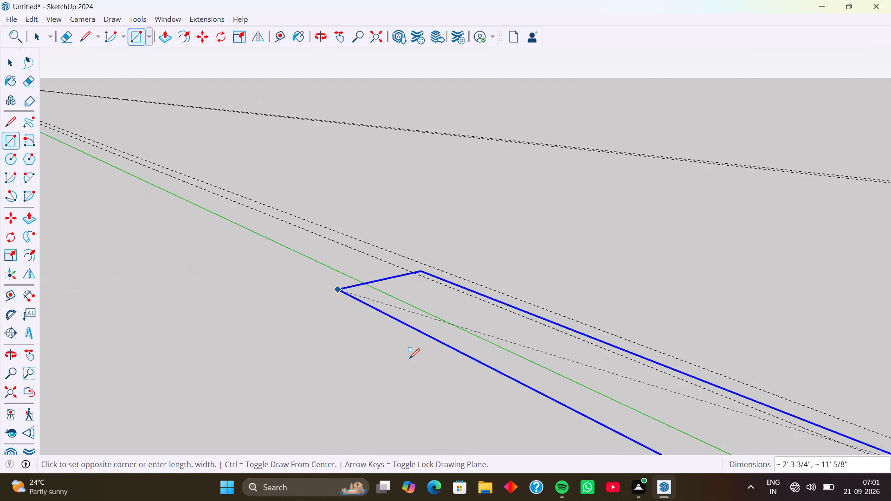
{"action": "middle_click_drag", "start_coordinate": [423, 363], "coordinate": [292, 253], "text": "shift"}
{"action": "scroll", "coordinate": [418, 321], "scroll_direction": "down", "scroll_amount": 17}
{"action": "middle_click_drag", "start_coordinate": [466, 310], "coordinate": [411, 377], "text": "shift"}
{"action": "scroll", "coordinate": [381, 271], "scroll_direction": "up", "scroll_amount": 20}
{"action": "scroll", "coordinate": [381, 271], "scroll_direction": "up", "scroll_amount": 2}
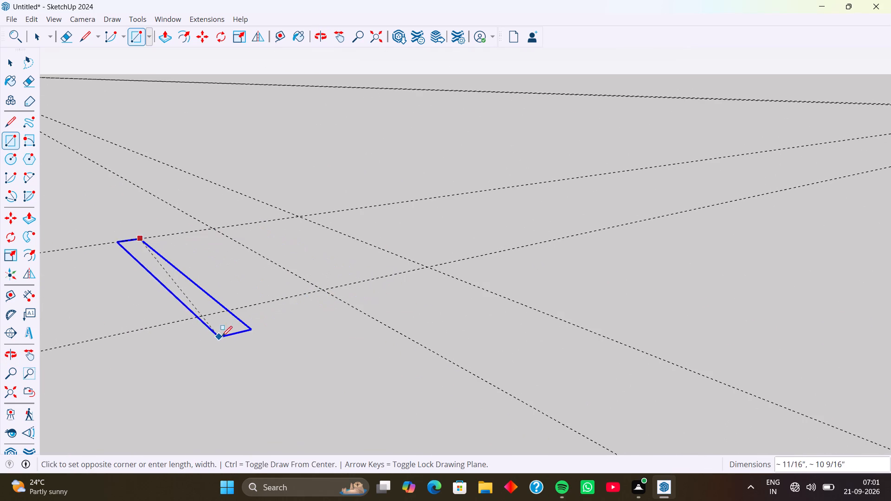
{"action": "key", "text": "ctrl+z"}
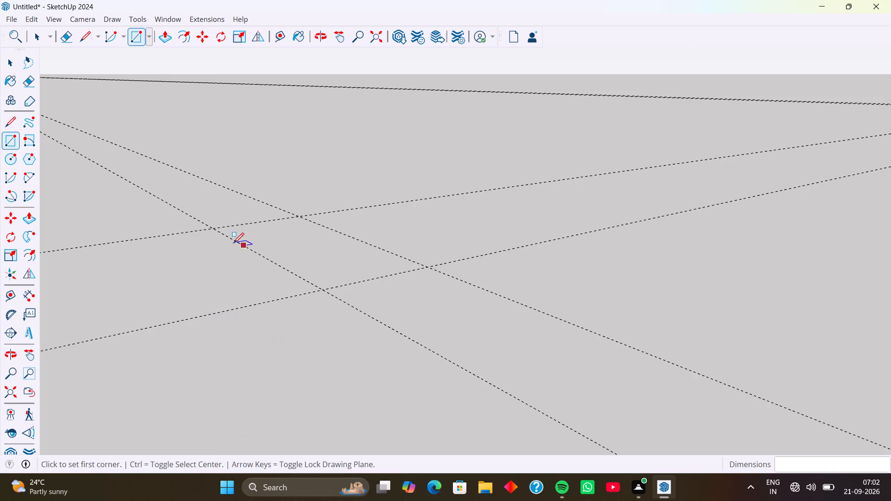
Draw a rectangle about 3 1/4" by 9" at the paired guides' crossing in the far corner beside the green axis.
{"action": "left_click_drag", "start_coordinate": [214, 228], "coordinate": [223, 230]}
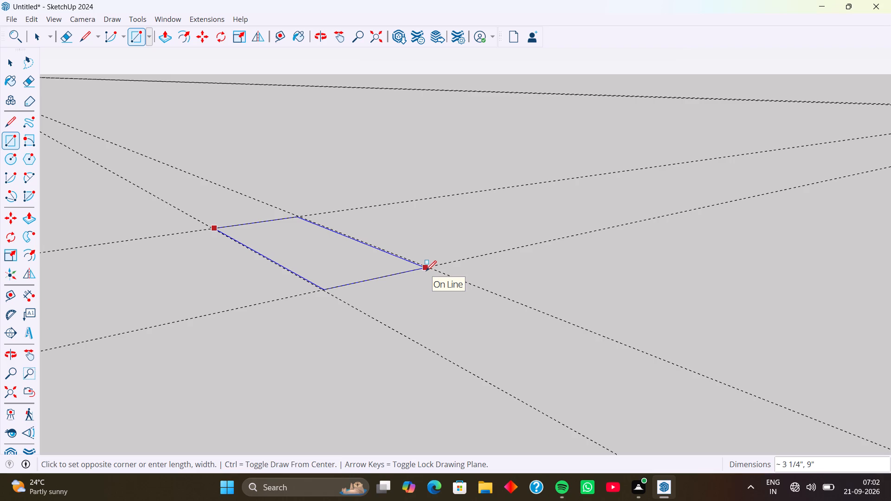
{"action": "left_click", "coordinate": [430, 270]}
Draw a second rectangle, about 5 3/8" by 9", between opposite intersections of the paired guides at that far corner.
{"action": "middle_click_drag", "start_coordinate": [426, 285], "coordinate": [411, 376]}
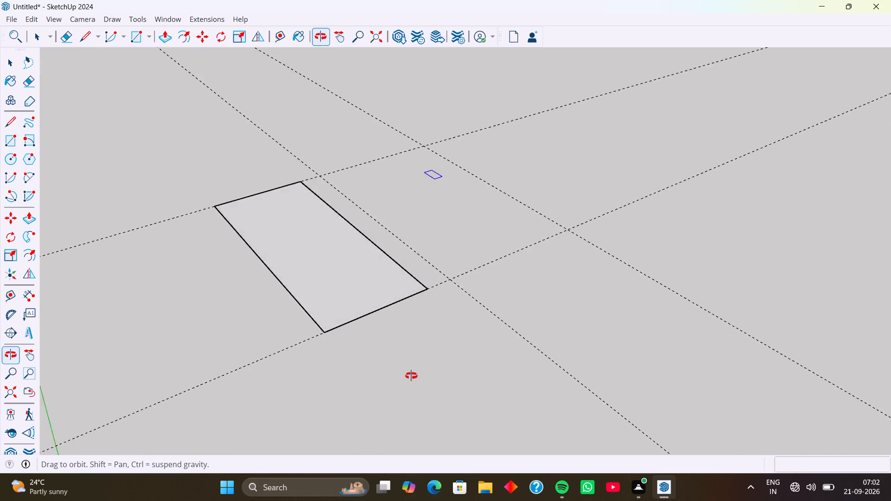
{"action": "middle_click_drag", "start_coordinate": [411, 376], "coordinate": [343, 397]}
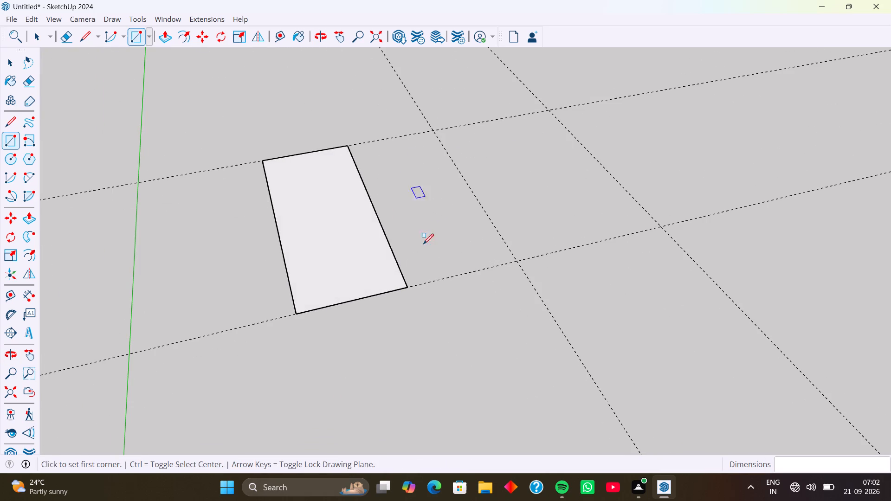
{"action": "left_click", "coordinate": [433, 129]}
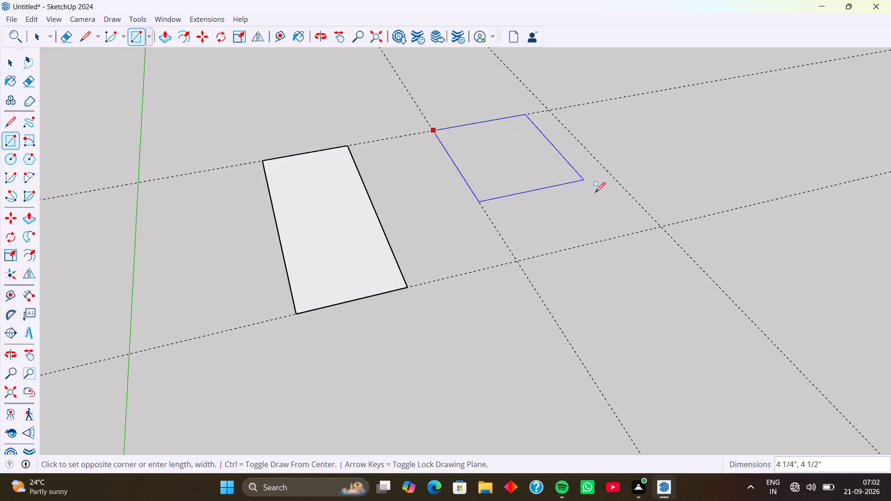
{"action": "left_click", "coordinate": [661, 227]}
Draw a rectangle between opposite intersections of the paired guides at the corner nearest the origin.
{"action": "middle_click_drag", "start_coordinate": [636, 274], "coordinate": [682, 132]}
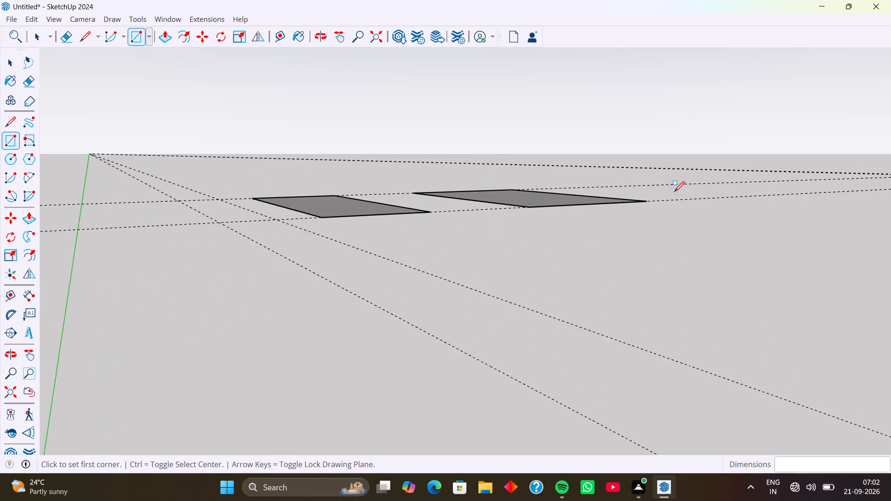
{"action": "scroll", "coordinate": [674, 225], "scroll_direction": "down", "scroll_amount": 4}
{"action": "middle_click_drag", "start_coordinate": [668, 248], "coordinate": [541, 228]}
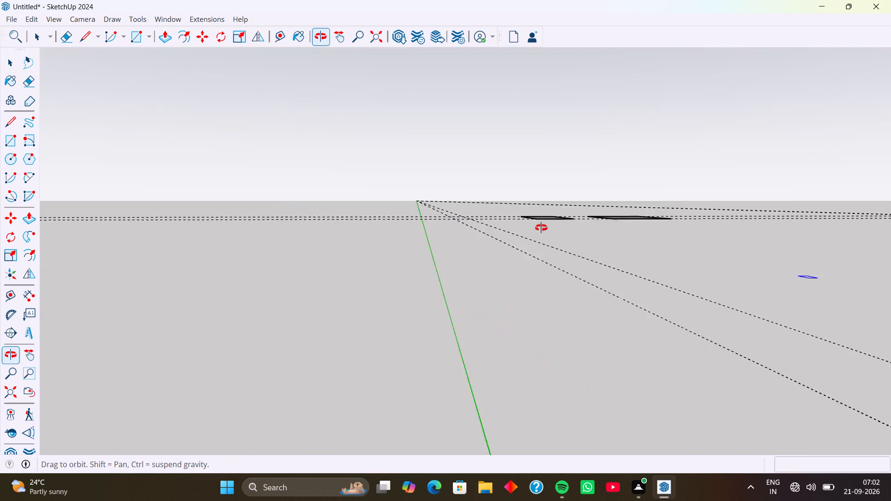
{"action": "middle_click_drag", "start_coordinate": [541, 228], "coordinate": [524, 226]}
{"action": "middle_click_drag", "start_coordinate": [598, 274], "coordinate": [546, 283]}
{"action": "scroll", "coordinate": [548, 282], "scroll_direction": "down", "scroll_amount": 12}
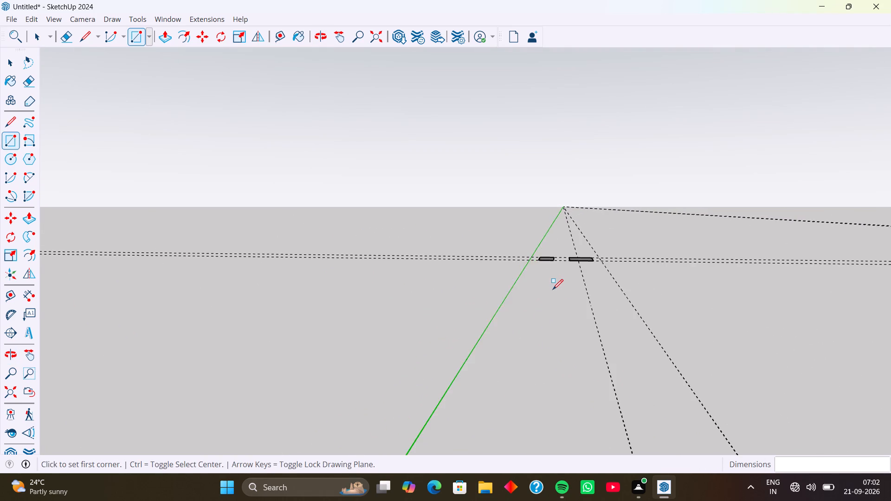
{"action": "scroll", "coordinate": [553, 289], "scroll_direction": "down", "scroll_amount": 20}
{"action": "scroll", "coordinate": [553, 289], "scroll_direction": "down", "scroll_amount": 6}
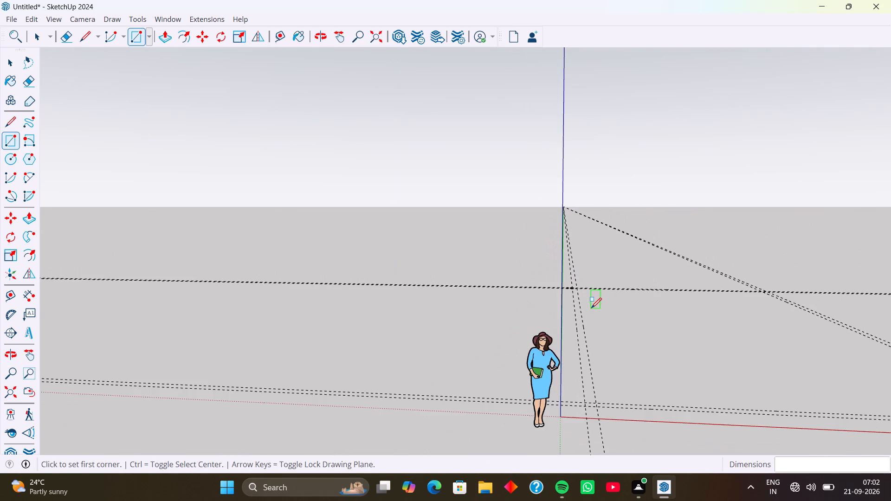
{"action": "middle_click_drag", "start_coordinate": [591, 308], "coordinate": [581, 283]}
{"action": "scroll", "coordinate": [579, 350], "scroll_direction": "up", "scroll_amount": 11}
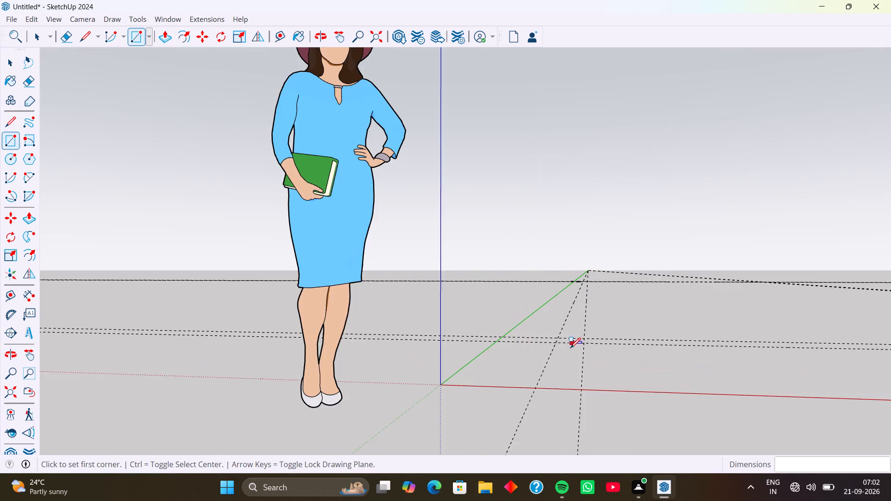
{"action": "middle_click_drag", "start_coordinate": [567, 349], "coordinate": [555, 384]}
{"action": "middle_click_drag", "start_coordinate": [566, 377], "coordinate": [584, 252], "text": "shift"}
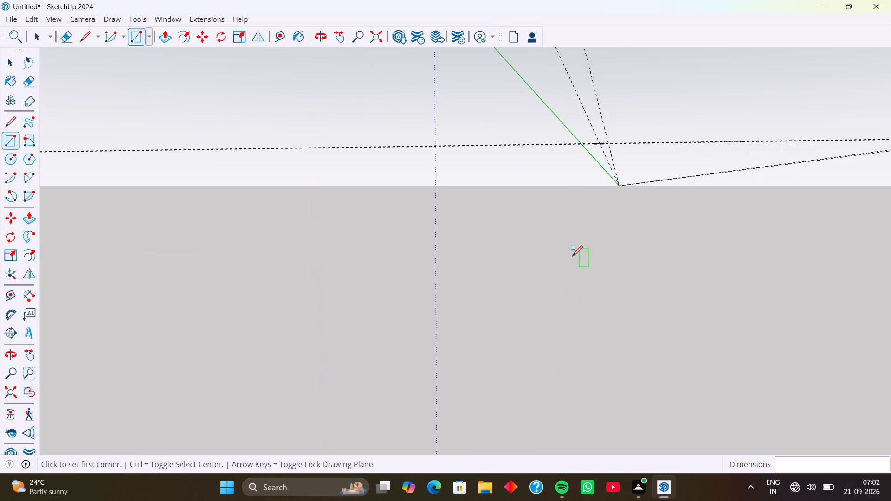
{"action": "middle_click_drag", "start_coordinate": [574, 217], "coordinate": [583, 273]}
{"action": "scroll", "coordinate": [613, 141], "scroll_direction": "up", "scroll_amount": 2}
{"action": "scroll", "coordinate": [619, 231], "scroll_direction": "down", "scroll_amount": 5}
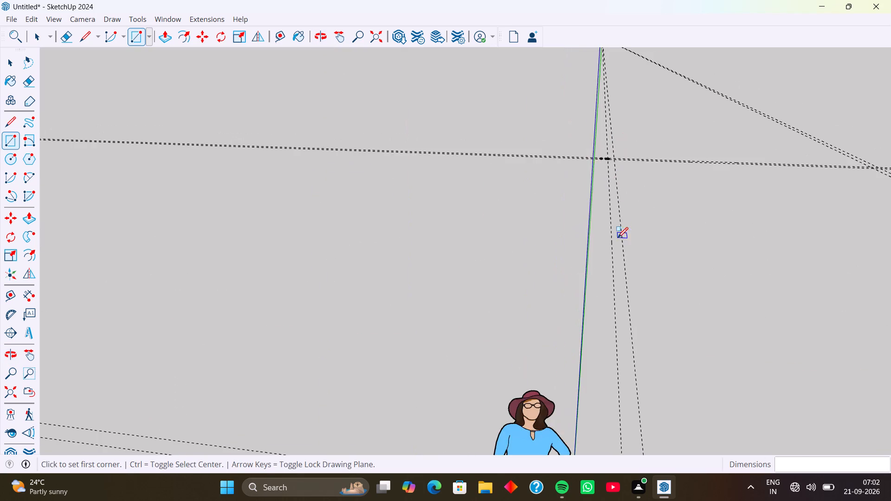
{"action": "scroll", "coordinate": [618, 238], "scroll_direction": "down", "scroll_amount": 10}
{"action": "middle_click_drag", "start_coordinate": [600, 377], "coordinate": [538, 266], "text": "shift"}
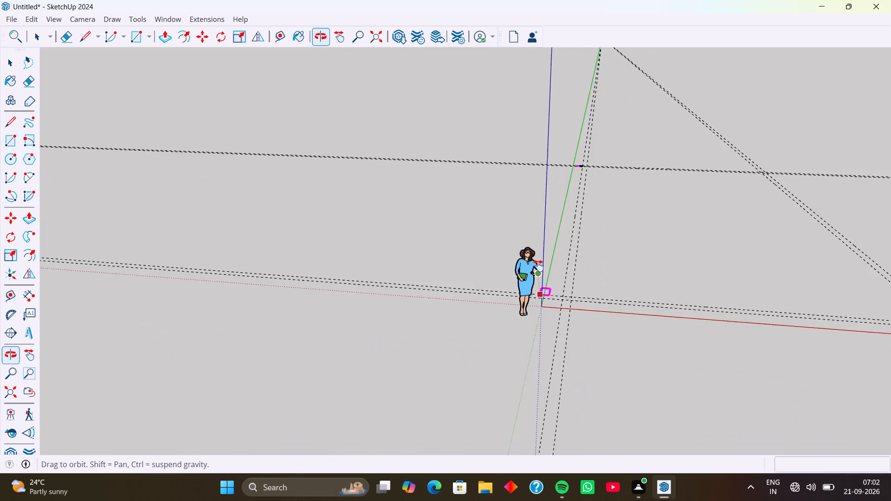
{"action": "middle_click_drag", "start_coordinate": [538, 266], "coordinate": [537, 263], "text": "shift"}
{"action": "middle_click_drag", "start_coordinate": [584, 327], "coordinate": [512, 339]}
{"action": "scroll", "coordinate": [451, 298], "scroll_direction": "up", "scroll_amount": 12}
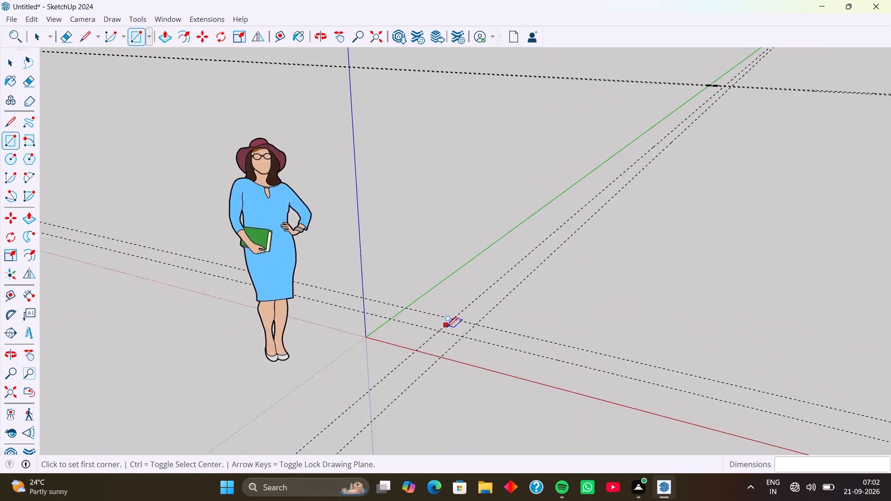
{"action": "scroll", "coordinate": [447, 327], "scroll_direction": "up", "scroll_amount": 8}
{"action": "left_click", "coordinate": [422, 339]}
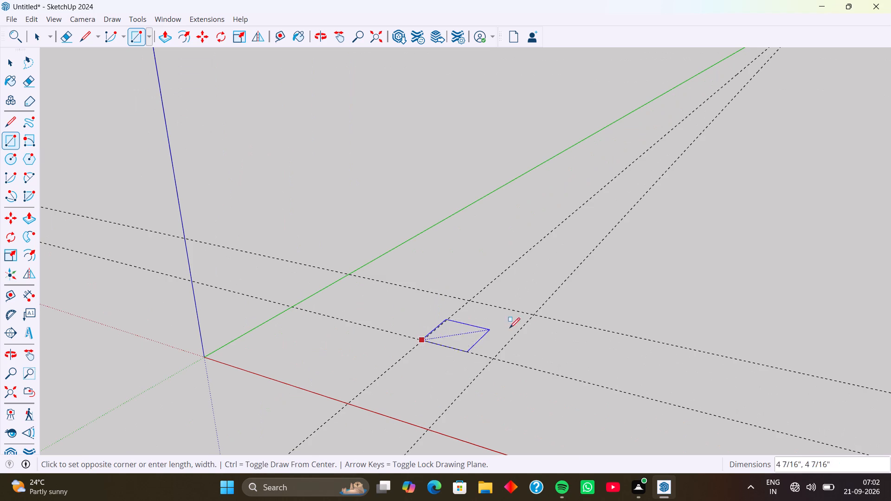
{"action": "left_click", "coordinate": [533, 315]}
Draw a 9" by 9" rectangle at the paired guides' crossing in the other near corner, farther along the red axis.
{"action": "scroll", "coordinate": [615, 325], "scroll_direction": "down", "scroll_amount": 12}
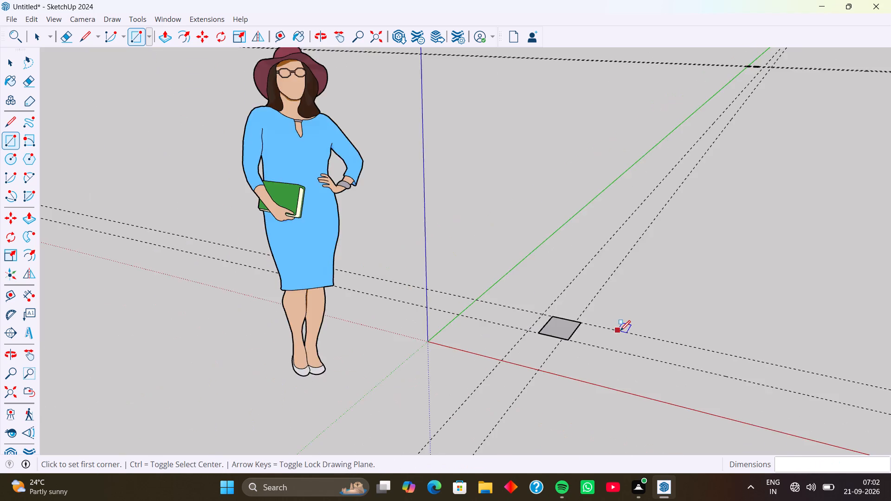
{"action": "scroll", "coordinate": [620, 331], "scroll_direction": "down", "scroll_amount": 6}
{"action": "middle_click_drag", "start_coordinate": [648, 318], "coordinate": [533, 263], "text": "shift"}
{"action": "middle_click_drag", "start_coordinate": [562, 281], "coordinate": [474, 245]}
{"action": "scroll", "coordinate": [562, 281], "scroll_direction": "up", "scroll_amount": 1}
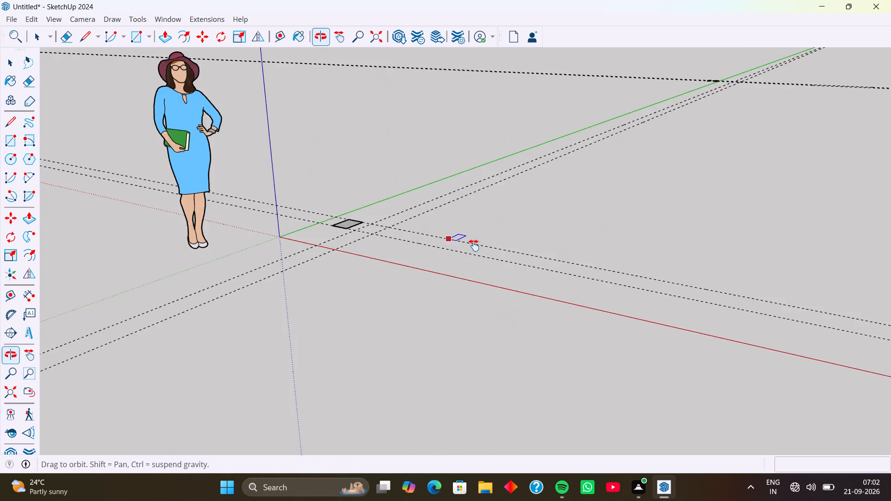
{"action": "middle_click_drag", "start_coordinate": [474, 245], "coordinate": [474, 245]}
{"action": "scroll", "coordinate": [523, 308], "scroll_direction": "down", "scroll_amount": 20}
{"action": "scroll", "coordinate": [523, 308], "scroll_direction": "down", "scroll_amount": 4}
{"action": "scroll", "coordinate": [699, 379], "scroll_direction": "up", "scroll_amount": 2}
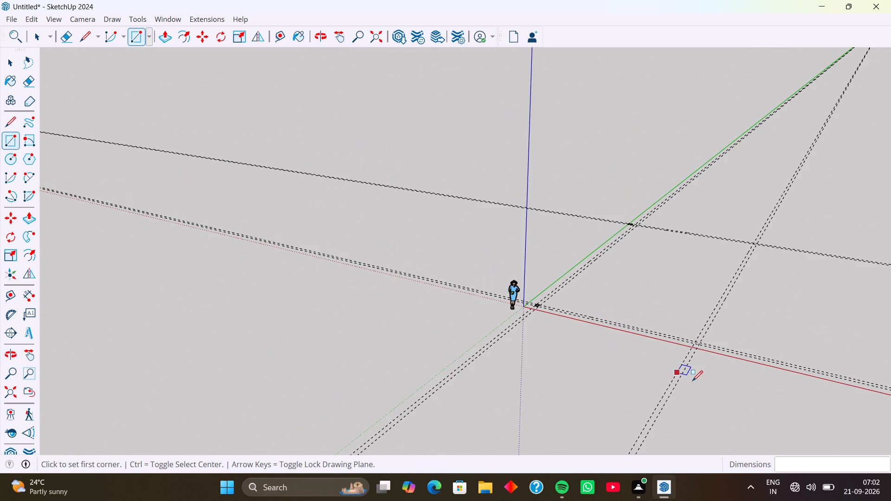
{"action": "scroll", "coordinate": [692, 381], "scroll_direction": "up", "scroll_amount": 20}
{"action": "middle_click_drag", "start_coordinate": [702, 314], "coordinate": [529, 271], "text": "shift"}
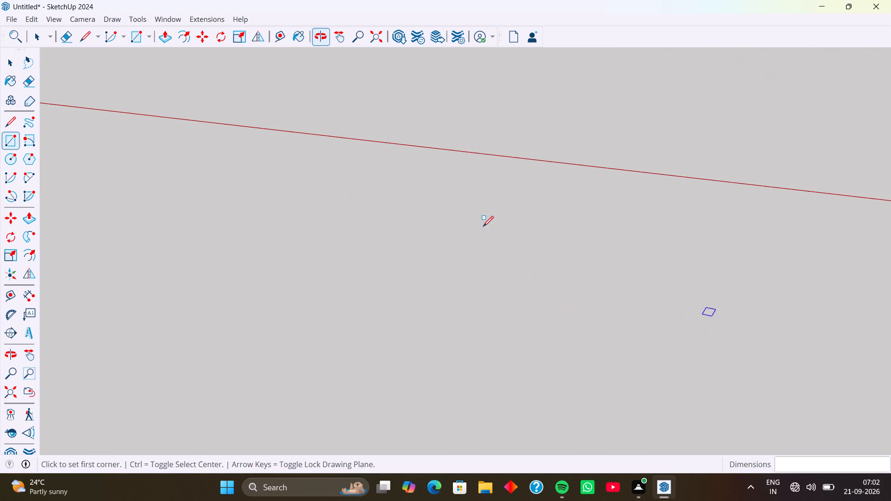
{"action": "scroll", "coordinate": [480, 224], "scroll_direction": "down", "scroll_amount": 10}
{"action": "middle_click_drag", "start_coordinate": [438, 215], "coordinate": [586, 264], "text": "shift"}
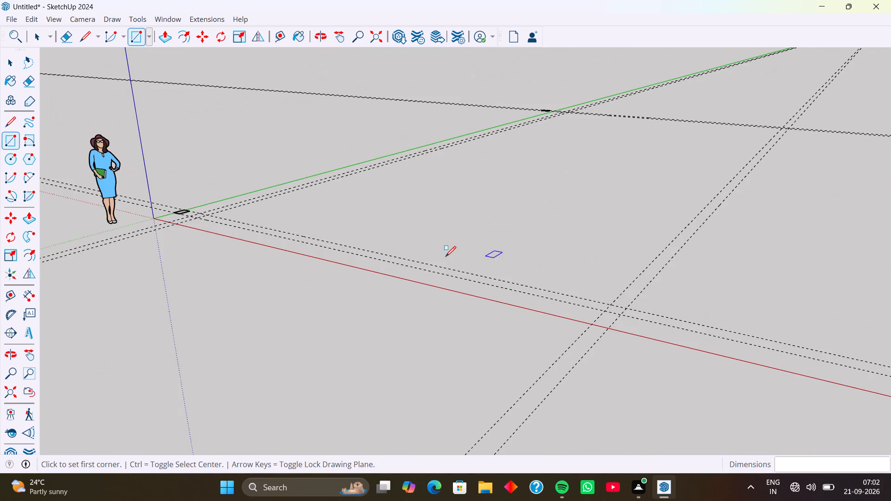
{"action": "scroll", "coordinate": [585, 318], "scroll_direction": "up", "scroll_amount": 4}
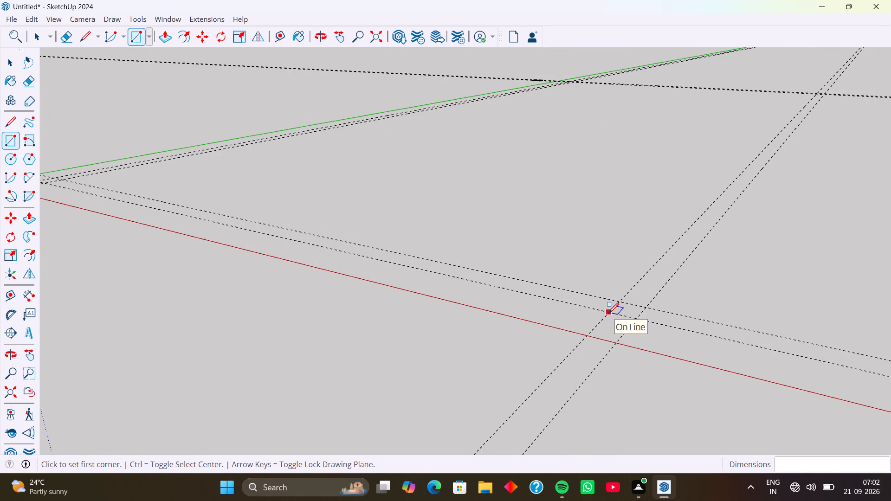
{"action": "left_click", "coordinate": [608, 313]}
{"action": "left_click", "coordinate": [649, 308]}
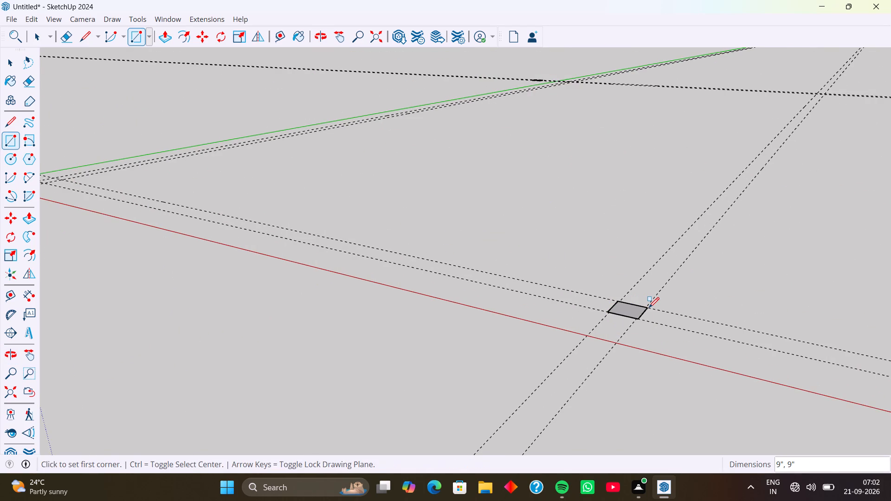
Undo all the rectangles drawn at the guide corners.
{"action": "middle_click_drag", "start_coordinate": [635, 349], "coordinate": [660, 352]}
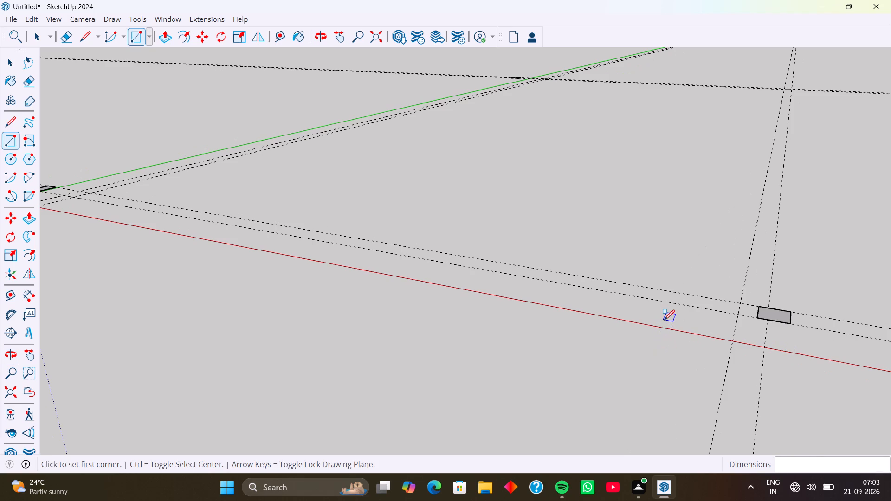
{"action": "key", "text": "ctrl+z"}
{"action": "key", "text": "ctrl+z"}
{"action": "key", "text": "ctrl+z"}
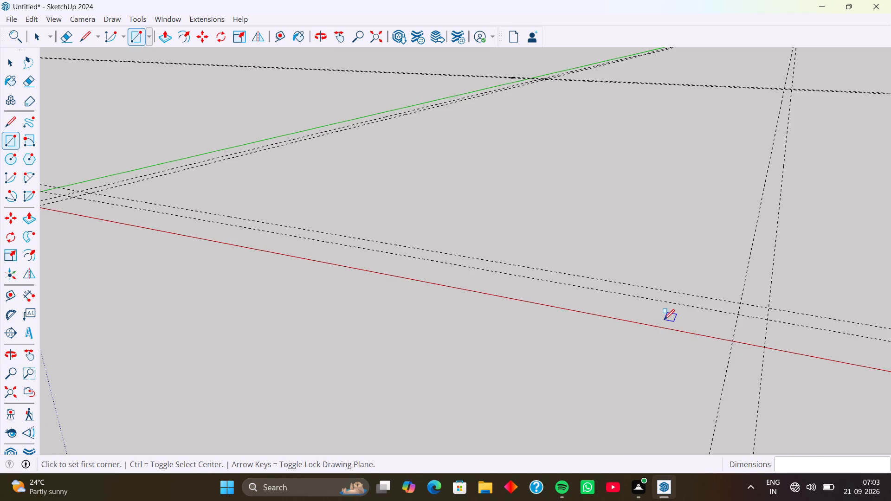
{"action": "key", "text": "ctrl+z"}
Undo all the guides so that only the axes and the scale figure remain in the model.
{"action": "key", "text": "ctrl+z"}
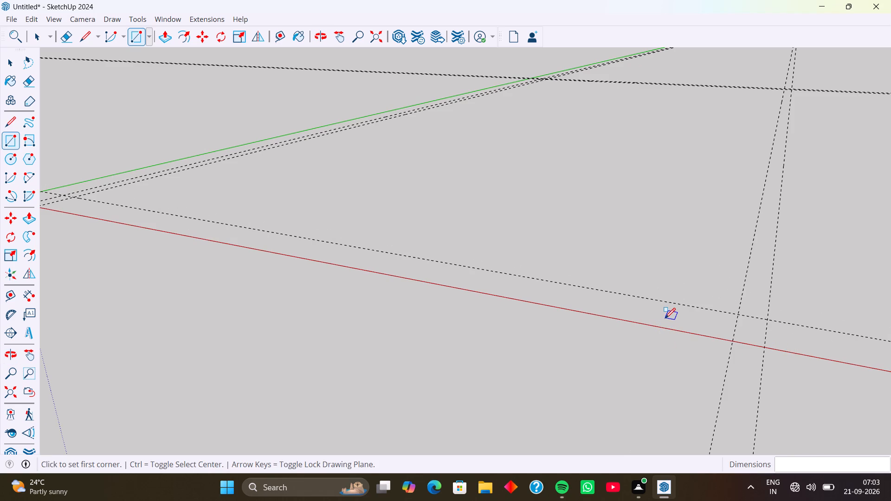
{"action": "key", "text": "ctrl+z"}
{"action": "key", "text": "ctrl+z"}
{"action": "key", "text": "ctrl+z"}
{"action": "key", "text": "ctrl+z"}
{"action": "key", "text": "ctrl+z"}
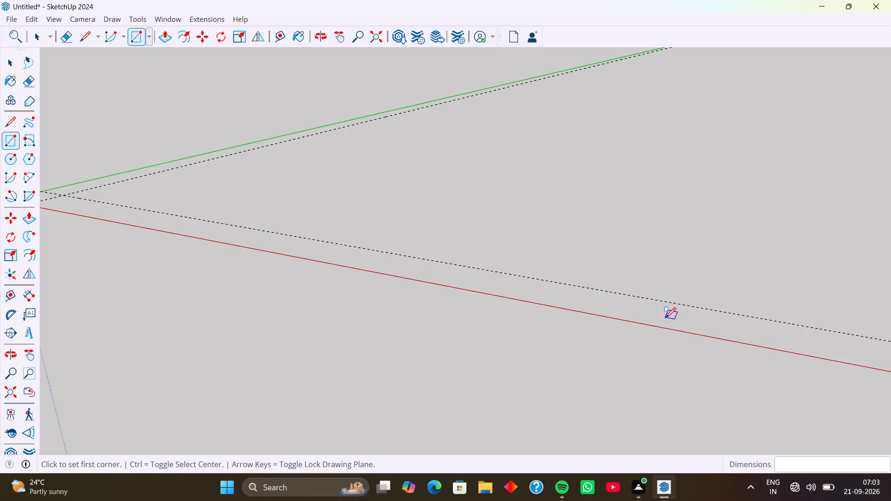
{"action": "key", "text": "ctrl+z"}
{"action": "key", "text": "ctrl+z"}
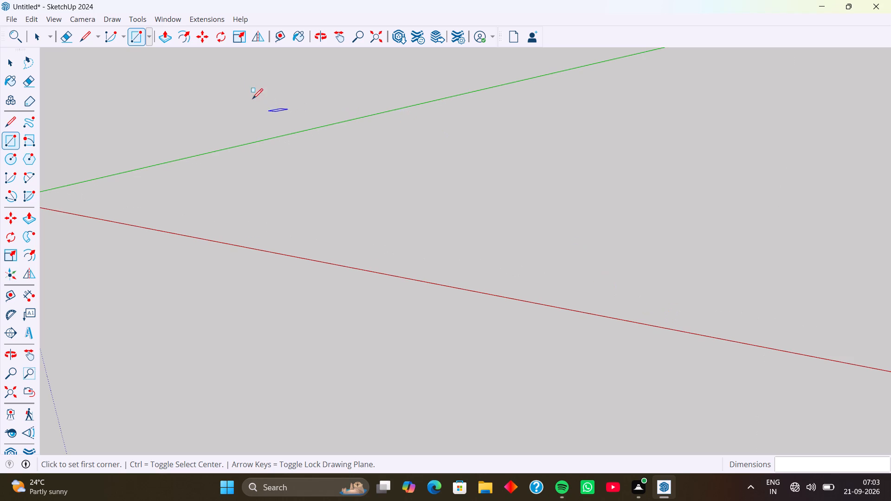
Place a Tape Measure guide parallel to the green axis, about 8 11/16" from it.
{"action": "left_click", "coordinate": [278, 39]}
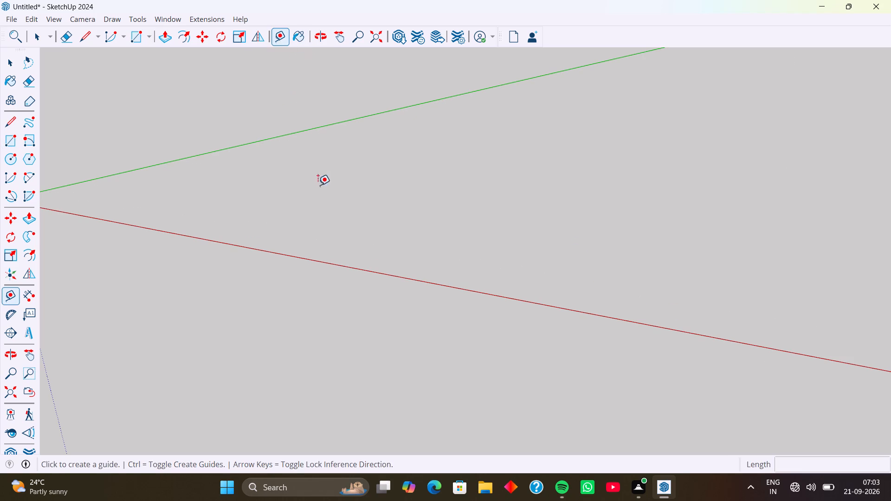
{"action": "scroll", "coordinate": [290, 198], "scroll_direction": "down", "scroll_amount": 1}
{"action": "middle_click_drag", "start_coordinate": [290, 198], "coordinate": [469, 195]}
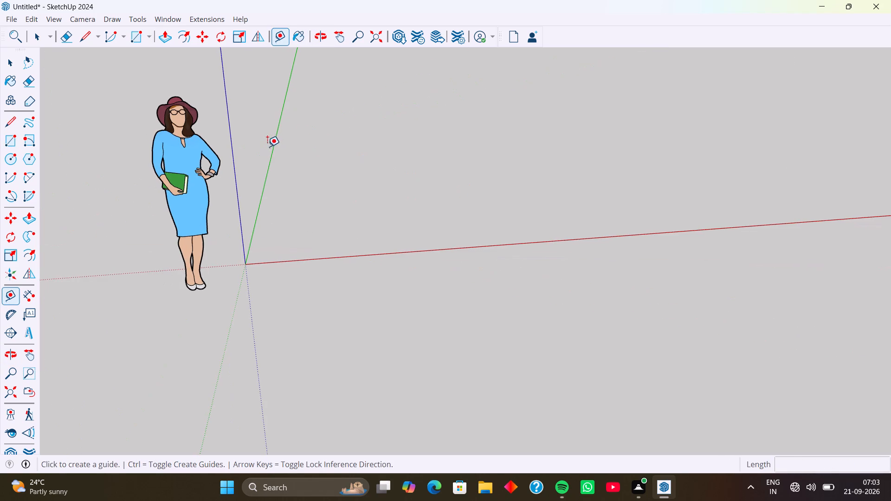
{"action": "left_click", "coordinate": [272, 147]}
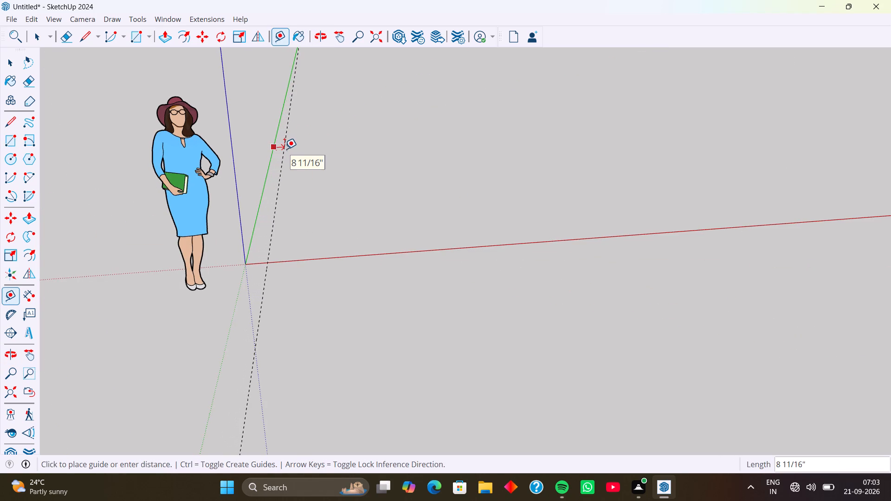
{"action": "left_click", "coordinate": [284, 149]}
Place a parallel guide 30' from the guide beside the green axis, along the red direction.
{"action": "left_click", "coordinate": [284, 149]}
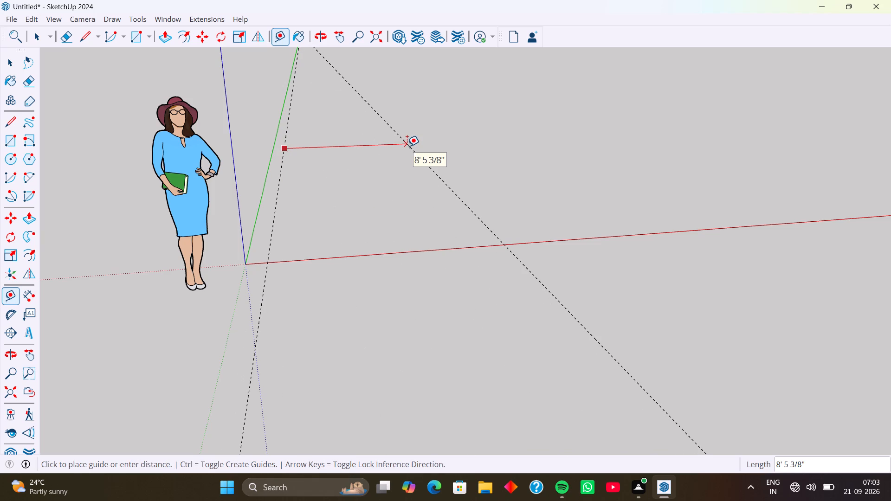
{"action": "type", "text": "30'"}
{"action": "key", "text": "Return"}
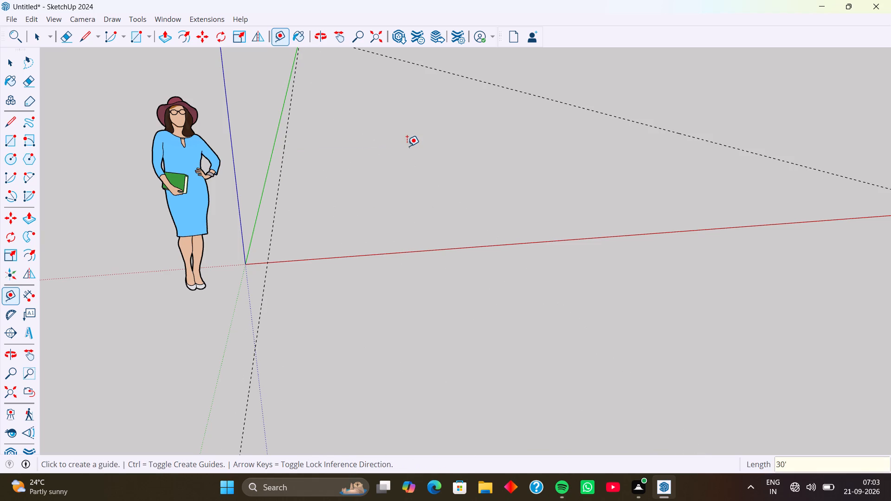
Place a guide parallel to the red axis, about 1' 3 3/4" from it.
{"action": "left_click", "coordinate": [468, 246]}
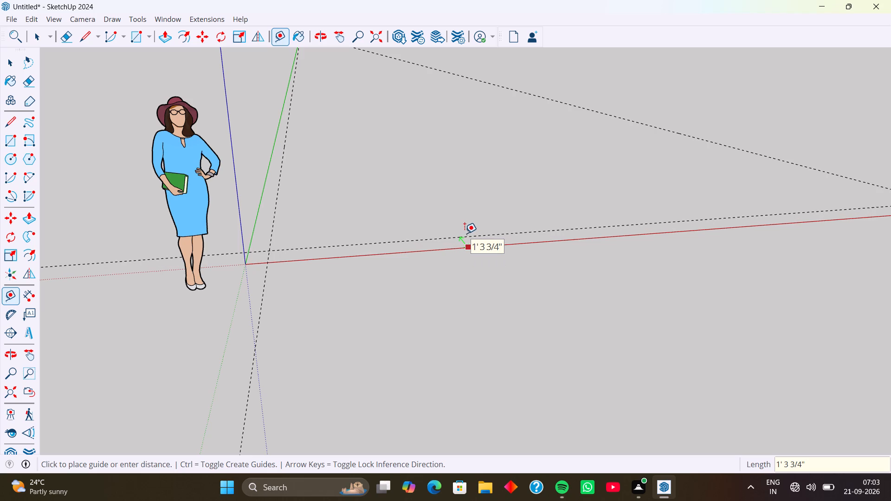
{"action": "left_click", "coordinate": [465, 233]}
{"action": "left_click", "coordinate": [465, 233]}
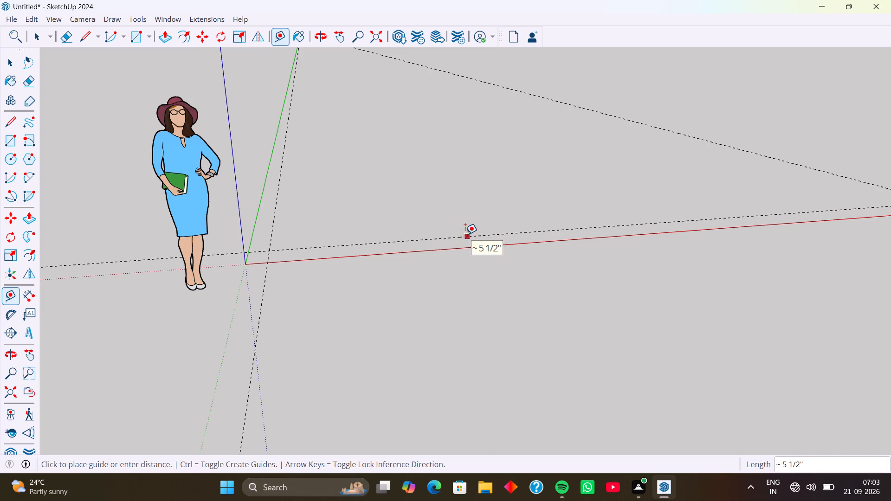
{"action": "left_click", "coordinate": [465, 234]}
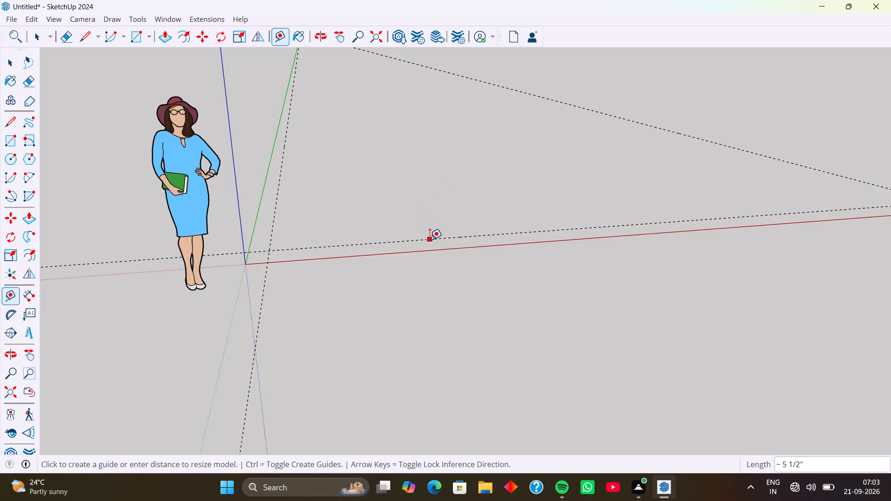
Place a parallel guide 60' from the guide beside the red axis, along the green direction.
{"action": "left_click", "coordinate": [430, 239]}
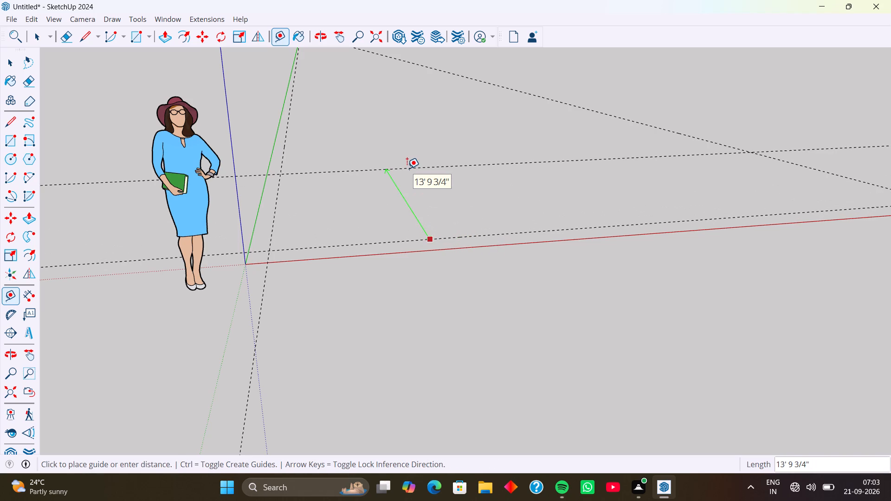
{"action": "type", "text": "60'"}
{"action": "key", "text": "Return"}
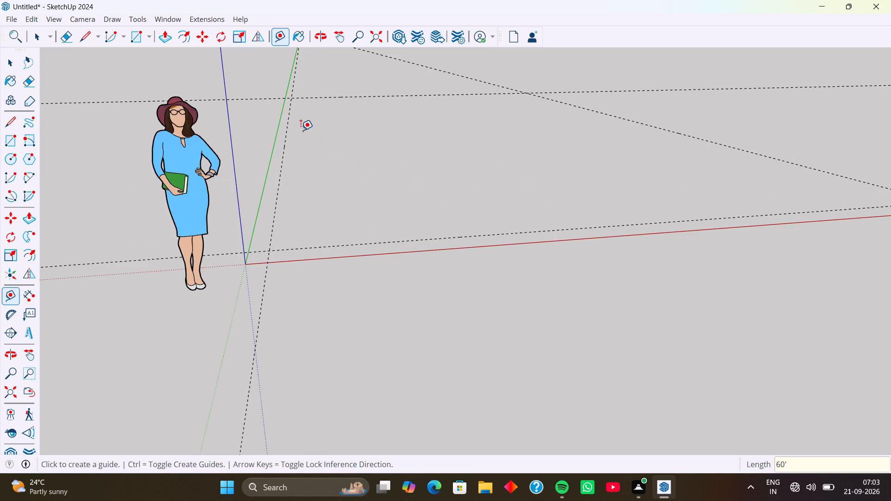
Place a parallel guide 9" inward from the guide beside the green axis.
{"action": "left_click", "coordinate": [289, 127]}
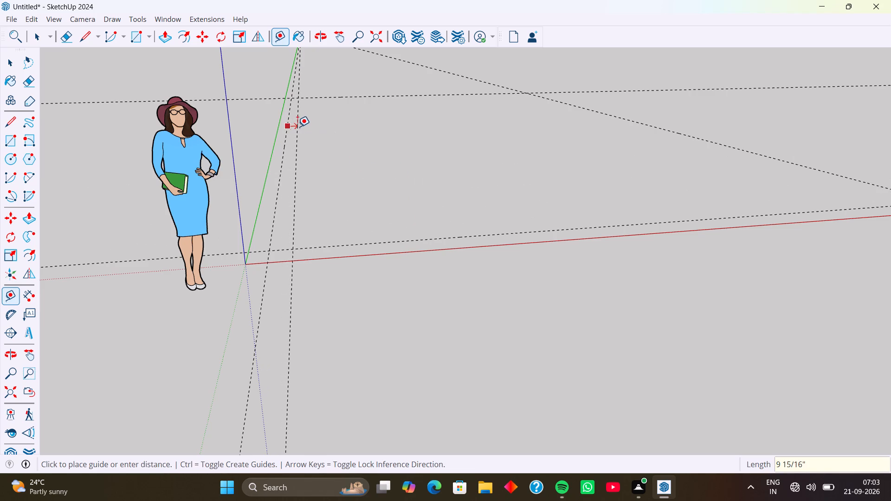
{"action": "key", "text": "9"}
{"action": "key", "text": "Return"}
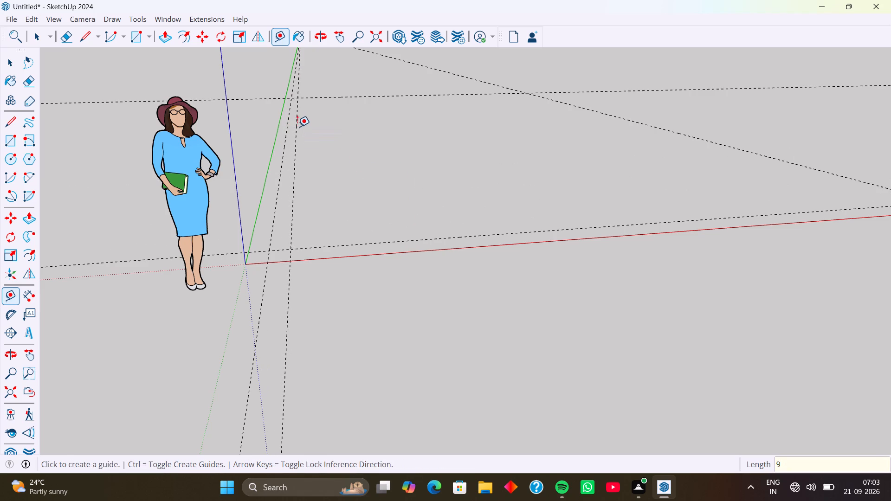
Place parallel guides 9" inward from the far guide, the guide opposite the green axis, and the guide beside the red axis.
{"action": "left_click", "coordinate": [330, 95]}
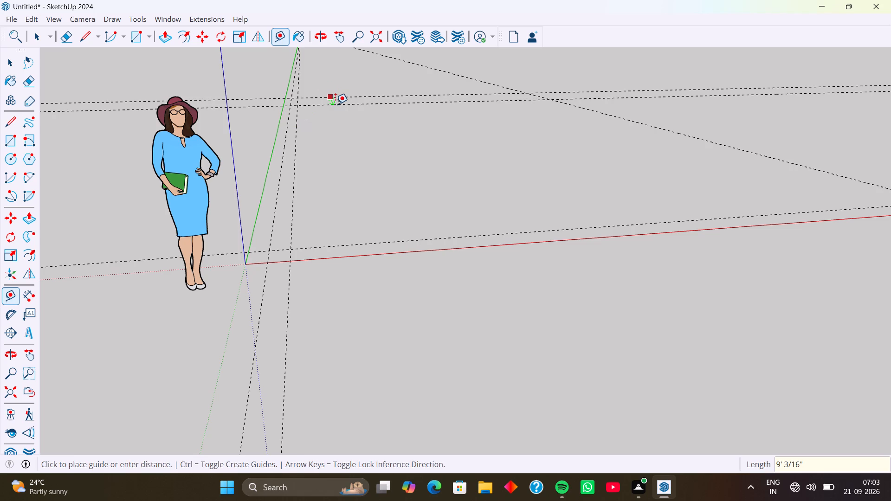
{"action": "key", "text": "9"}
{"action": "key", "text": "Return"}
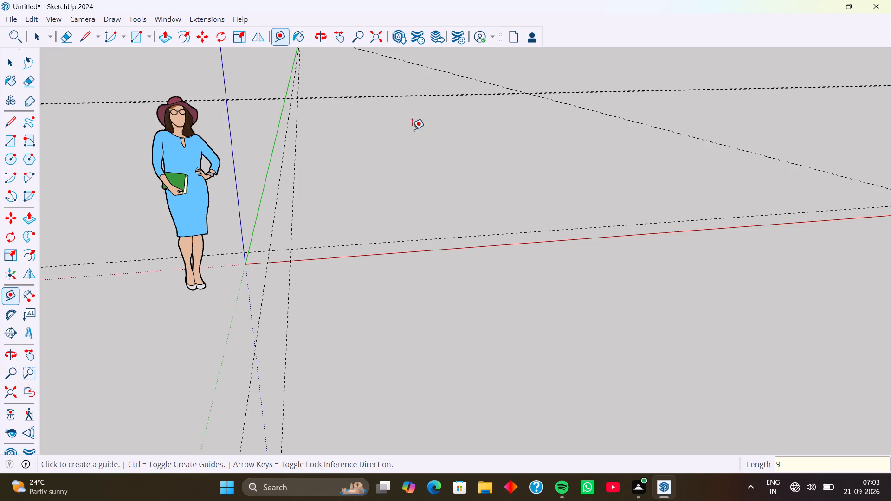
{"action": "left_click", "coordinate": [595, 109]}
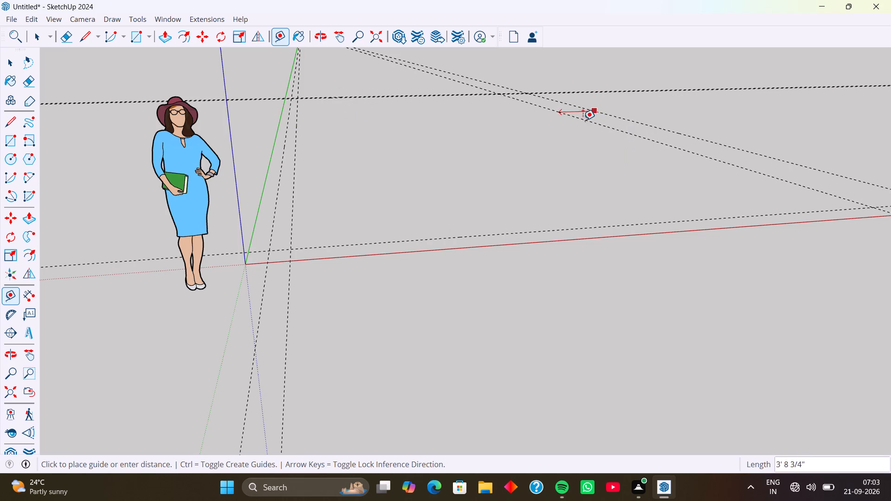
{"action": "key", "text": "9"}
{"action": "key", "text": "Return"}
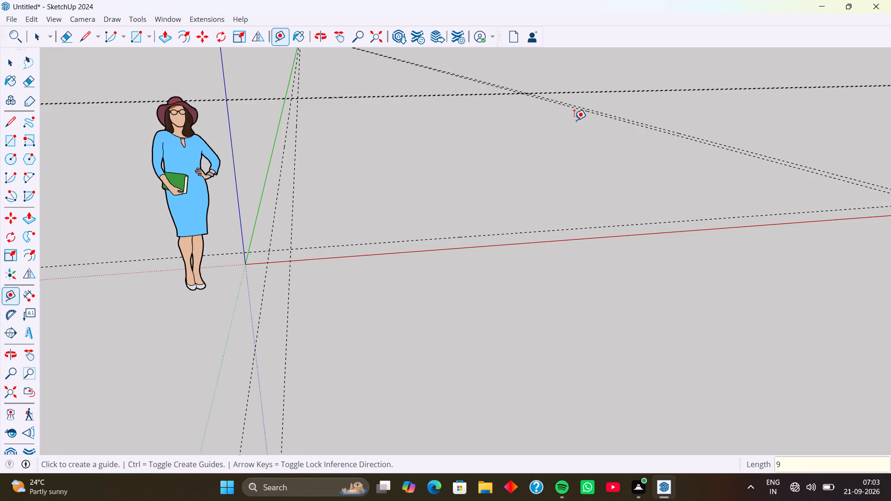
{"action": "left_click", "coordinate": [551, 231]}
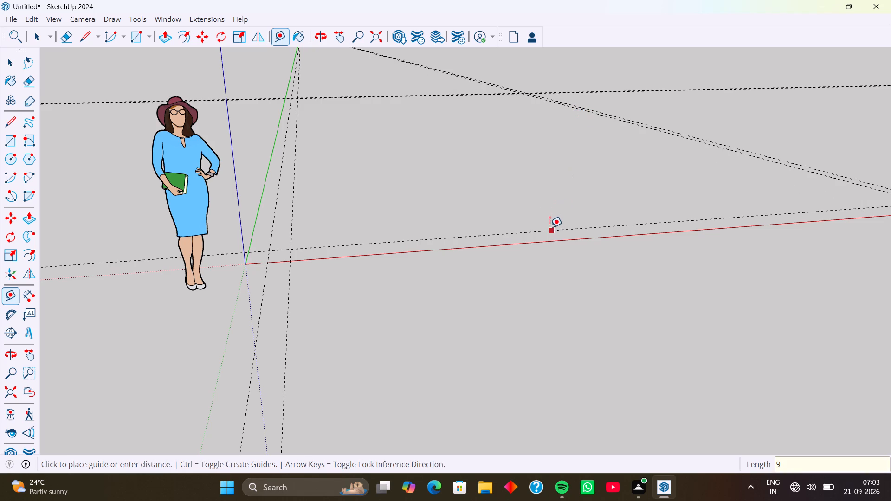
{"action": "key", "text": "9"}
{"action": "key", "text": "Return"}
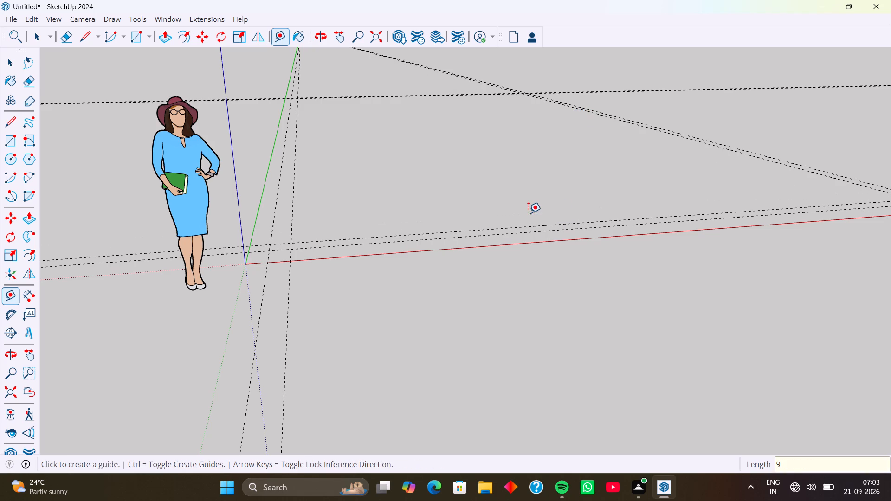
Draw a 30' by 60' rectangle between diagonally opposite intersections of the outer guides, starting at the far corner beside the green axis.
{"action": "middle_click_drag", "start_coordinate": [435, 248], "coordinate": [451, 240]}
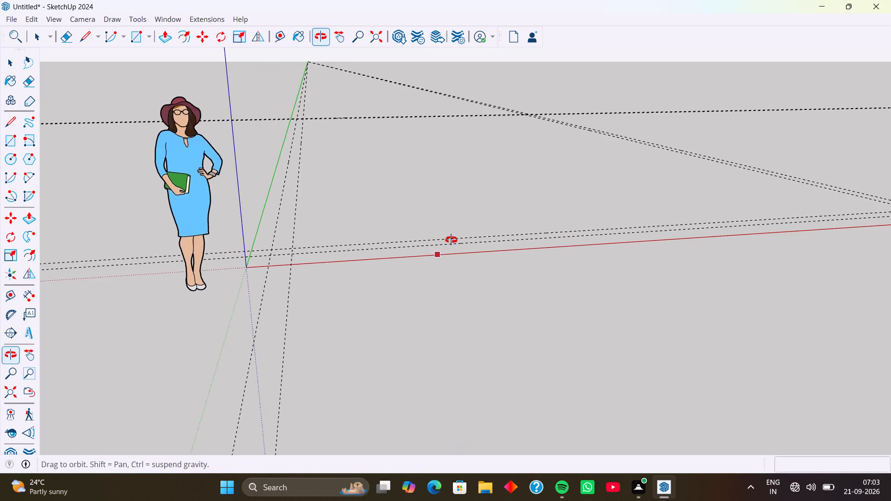
{"action": "middle_click_drag", "start_coordinate": [451, 240], "coordinate": [429, 264]}
{"action": "scroll", "coordinate": [329, 222], "scroll_direction": "down", "scroll_amount": 6}
{"action": "middle_click_drag", "start_coordinate": [347, 180], "coordinate": [343, 301], "text": "shift"}
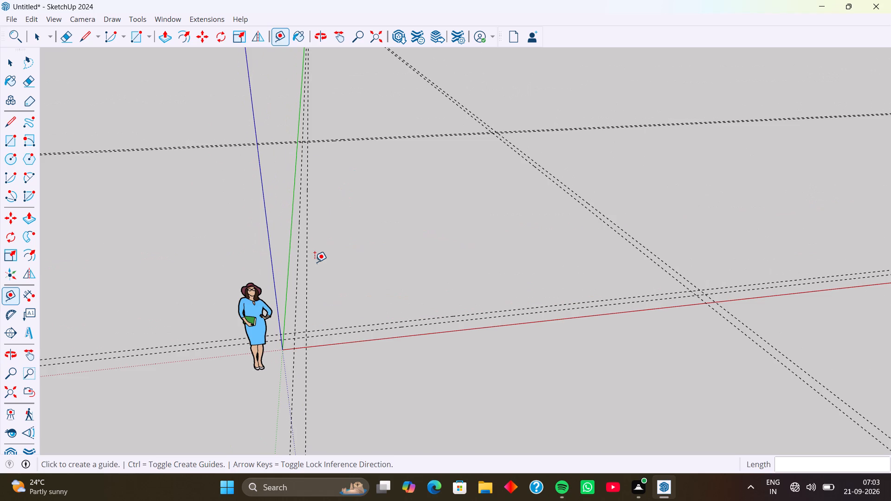
{"action": "middle_click_drag", "start_coordinate": [316, 176], "coordinate": [329, 278], "text": "shift"}
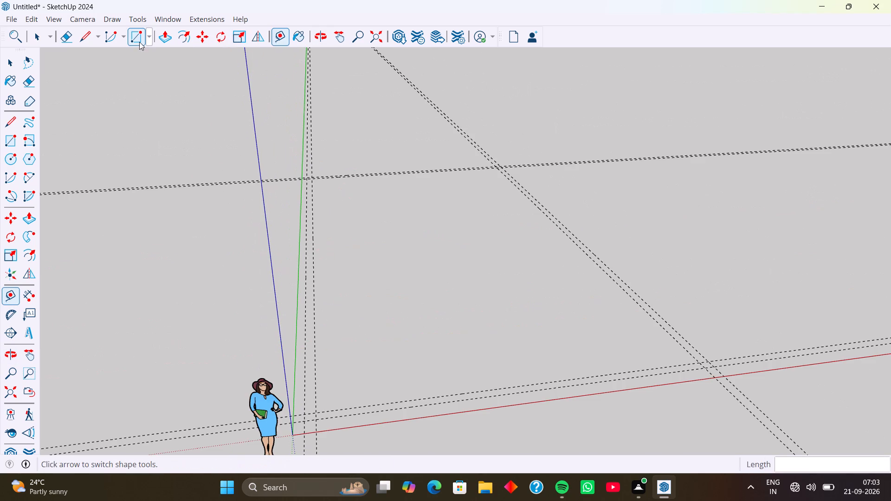
{"action": "left_click", "coordinate": [138, 41]}
{"action": "scroll", "coordinate": [323, 168], "scroll_direction": "up", "scroll_amount": 18}
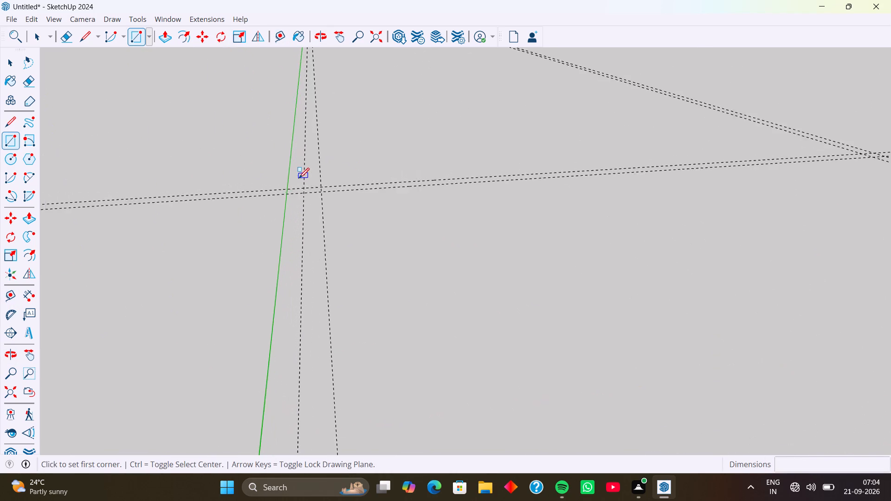
{"action": "scroll", "coordinate": [299, 178], "scroll_direction": "up", "scroll_amount": 6}
{"action": "left_click", "coordinate": [310, 198]}
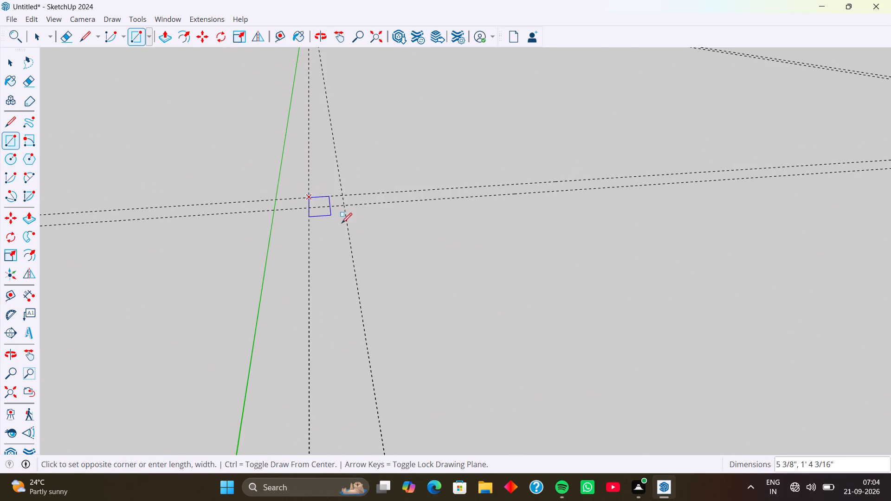
{"action": "scroll", "coordinate": [449, 250], "scroll_direction": "down", "scroll_amount": 20}
{"action": "scroll", "coordinate": [449, 250], "scroll_direction": "down", "scroll_amount": 10}
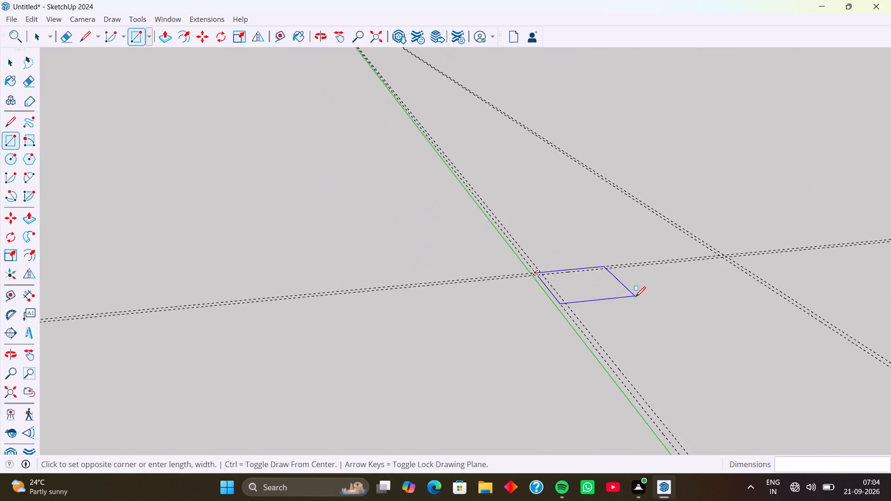
{"action": "scroll", "coordinate": [635, 297], "scroll_direction": "down", "scroll_amount": 8}
{"action": "middle_click_drag", "start_coordinate": [649, 295], "coordinate": [388, 206], "text": "shift"}
{"action": "middle_click_drag", "start_coordinate": [584, 323], "coordinate": [465, 276], "text": "shift"}
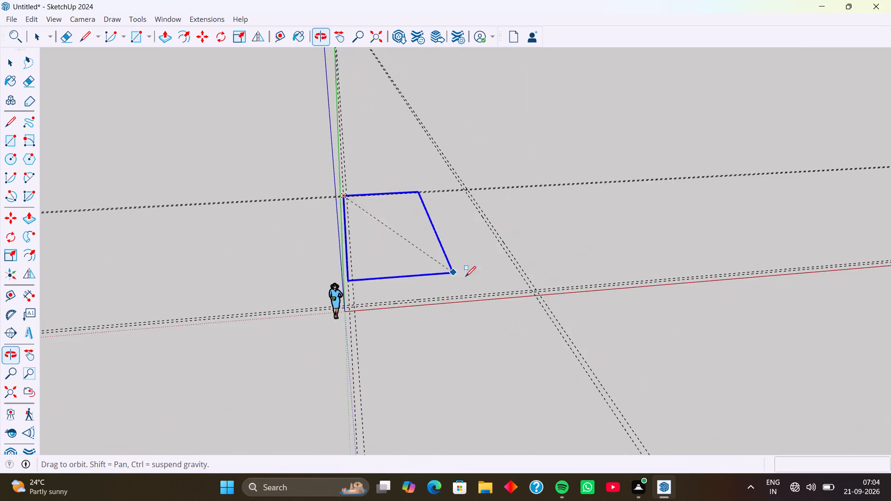
{"action": "middle_click_drag", "start_coordinate": [465, 276], "coordinate": [414, 259], "text": "shift"}
{"action": "scroll", "coordinate": [535, 285], "scroll_direction": "up", "scroll_amount": 20}
{"action": "scroll", "coordinate": [535, 285], "scroll_direction": "up", "scroll_amount": 5}
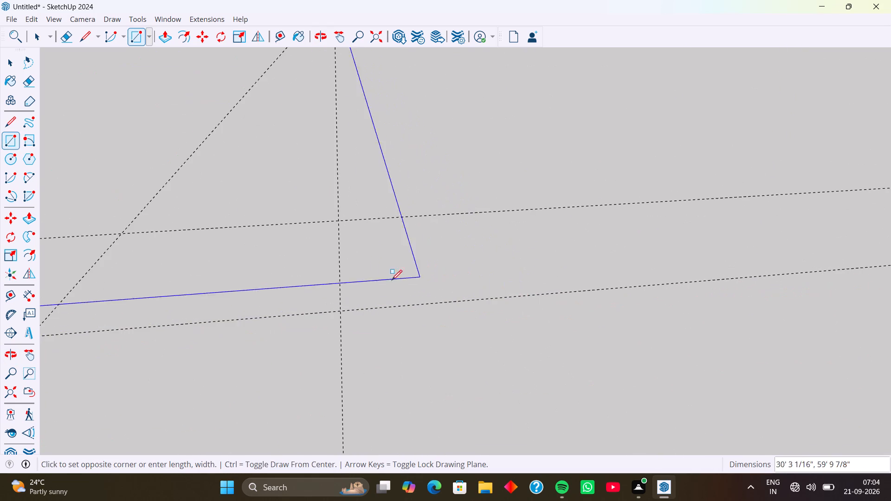
{"action": "left_click", "coordinate": [340, 311]}
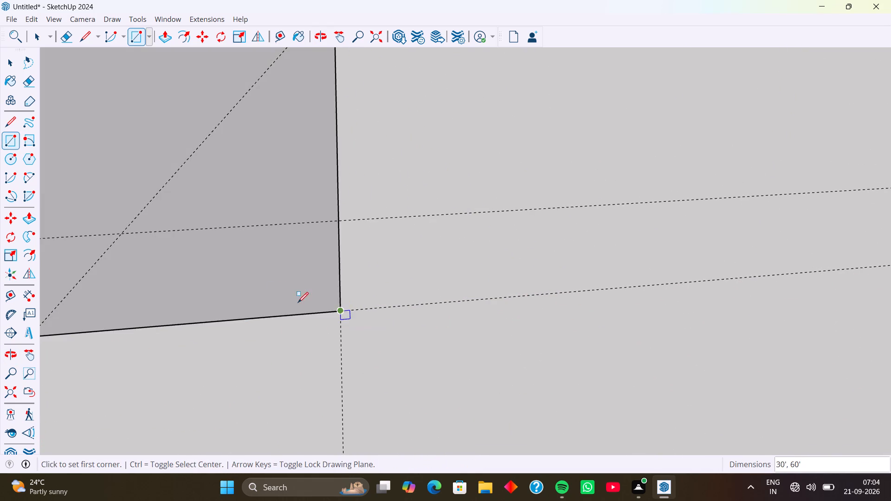
Offset the rectangle's edges 9" inward.
{"action": "scroll", "coordinate": [262, 290], "scroll_direction": "down", "scroll_amount": 20}
{"action": "scroll", "coordinate": [262, 290], "scroll_direction": "down", "scroll_amount": 3}
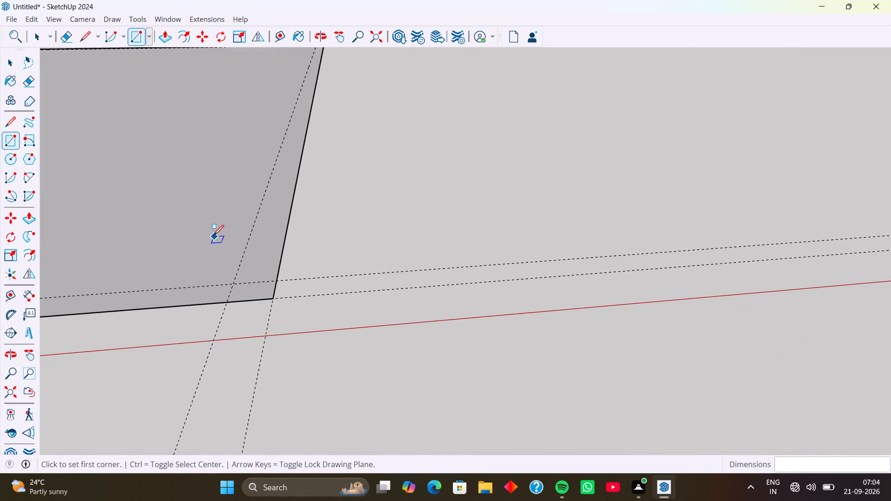
{"action": "middle_click_drag", "start_coordinate": [213, 235], "coordinate": [465, 366], "text": "shift"}
{"action": "scroll", "coordinate": [346, 301], "scroll_direction": "down", "scroll_amount": 11}
{"action": "middle_click_drag", "start_coordinate": [278, 259], "coordinate": [463, 319], "text": "shift"}
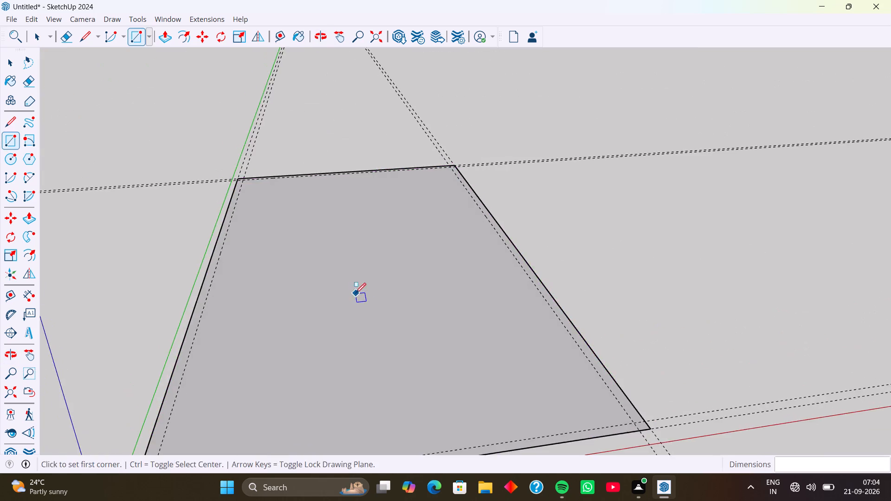
{"action": "middle_click_drag", "start_coordinate": [355, 293], "coordinate": [292, 292]}
{"action": "scroll", "coordinate": [292, 292], "scroll_direction": "down", "scroll_amount": 1}
{"action": "middle_click_drag", "start_coordinate": [297, 290], "coordinate": [340, 332]}
{"action": "key", "text": "f"}
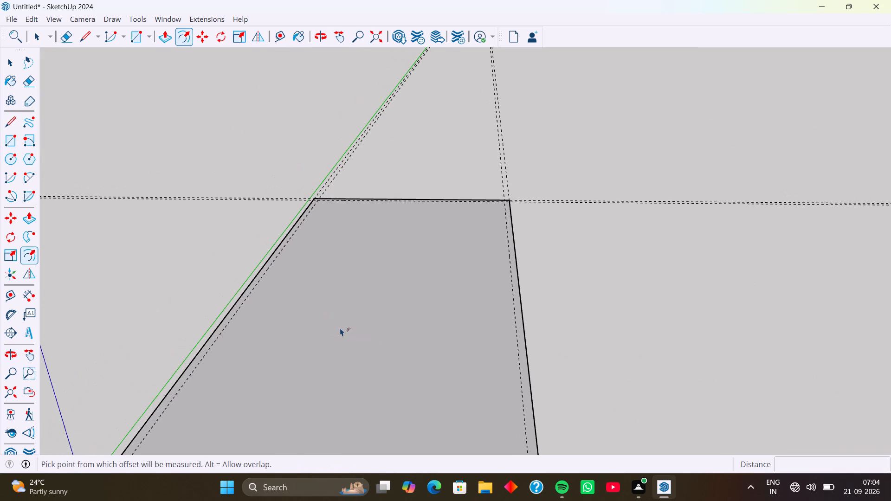
{"action": "left_click", "coordinate": [314, 245]}
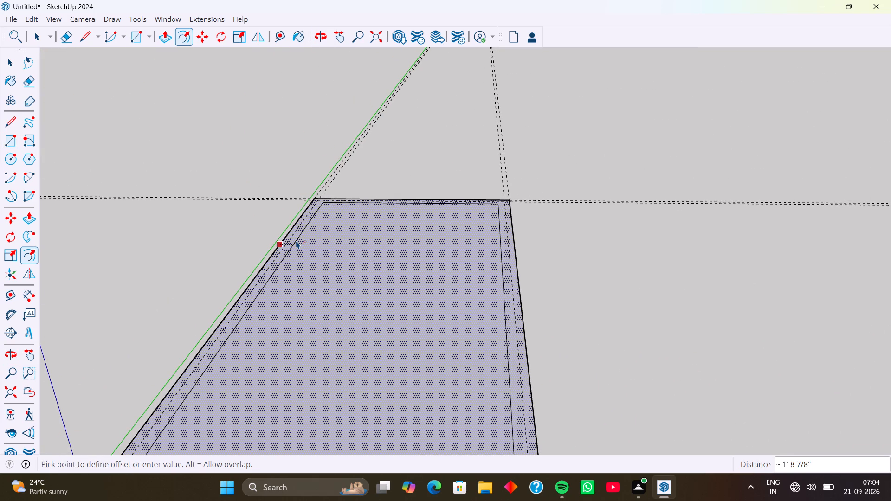
{"action": "key", "text": "9"}
{"action": "key", "text": "Return"}
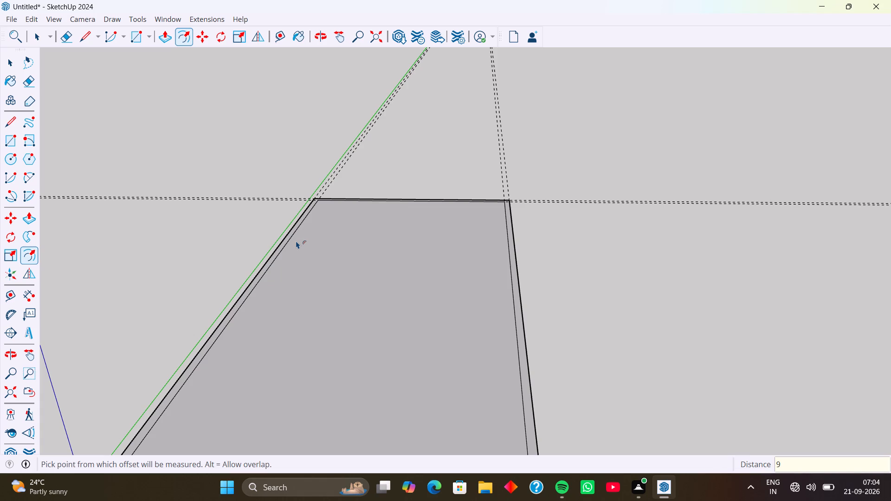
{"action": "key", "text": "space"}
Delete the inner face, keeping only the 9" border strip.
{"action": "scroll", "coordinate": [328, 194], "scroll_direction": "up", "scroll_amount": 4}
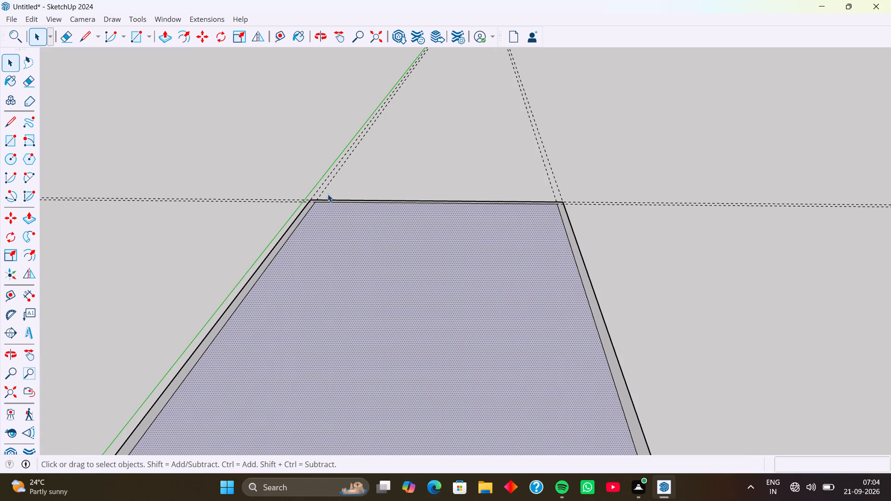
{"action": "left_click", "coordinate": [337, 279]}
{"action": "key", "text": "Delete"}
Delete all the construction guides around the rectangular border, along both axis directions.
{"action": "left_click_drag", "start_coordinate": [236, 181], "coordinate": [190, 218]}
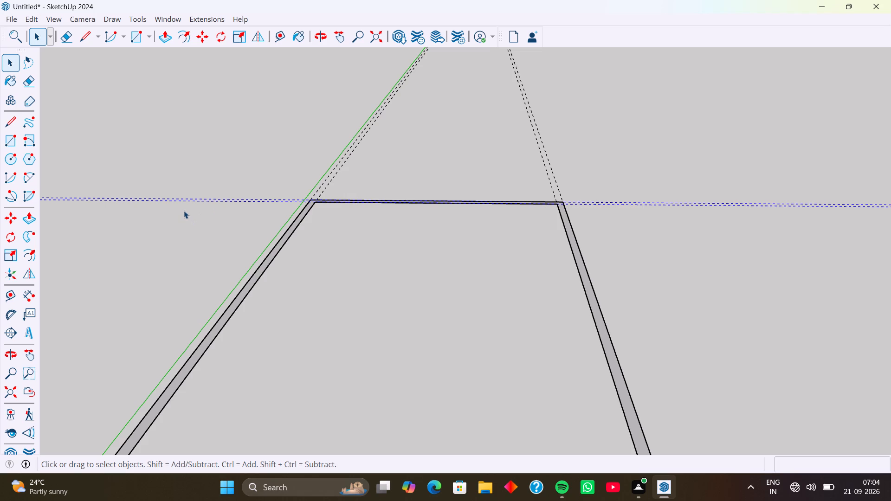
{"action": "key", "text": "Delete"}
{"action": "left_click_drag", "start_coordinate": [583, 104], "coordinate": [257, 127]}
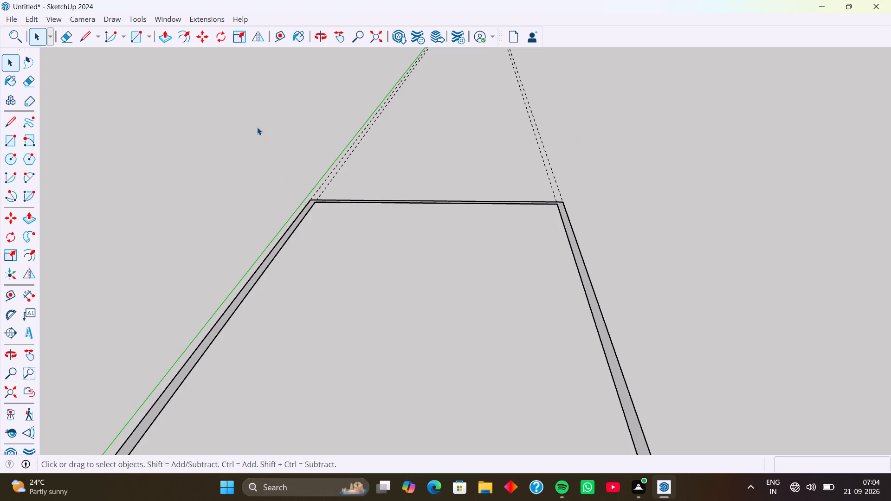
{"action": "key", "text": "Delete"}
{"action": "left_click_drag", "start_coordinate": [563, 112], "coordinate": [514, 156]}
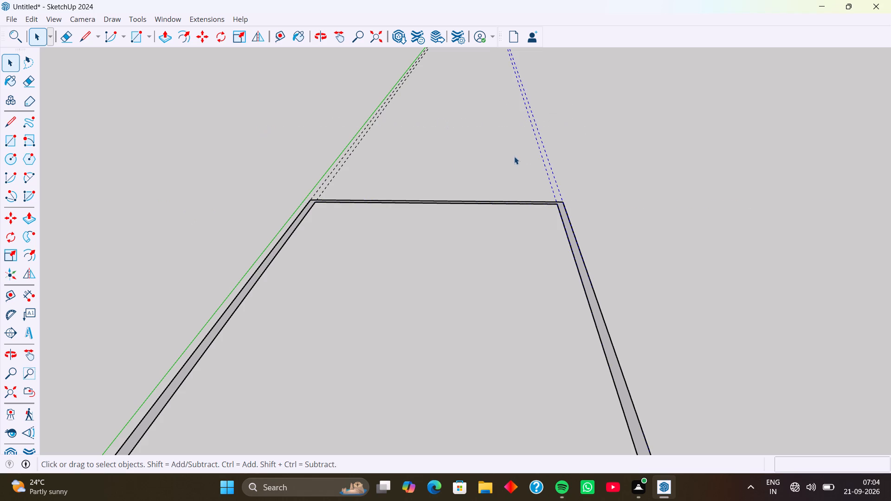
{"action": "key", "text": "Delete"}
{"action": "left_click_drag", "start_coordinate": [406, 113], "coordinate": [292, 138]}
{"action": "left_click", "coordinate": [272, 141]}
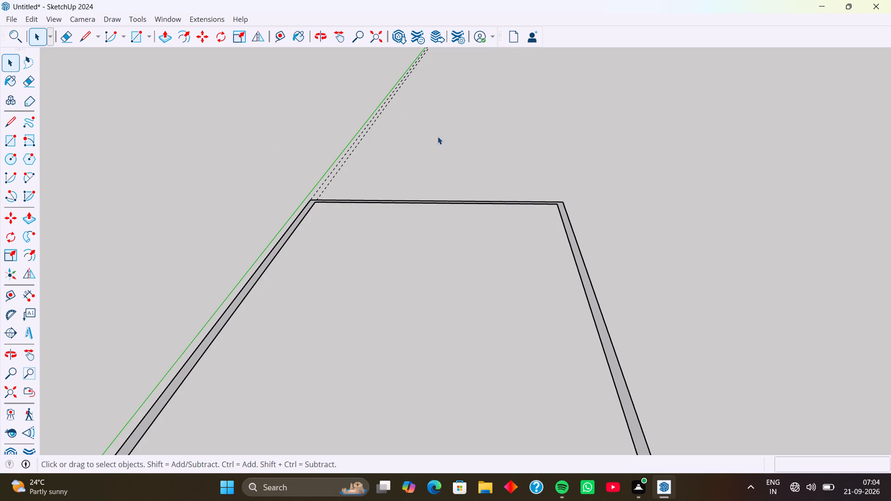
{"action": "left_click_drag", "start_coordinate": [412, 123], "coordinate": [278, 146]}
{"action": "key", "text": "Delete"}
{"action": "scroll", "coordinate": [369, 162], "scroll_direction": "down", "scroll_amount": 5}
{"action": "scroll", "coordinate": [370, 271], "scroll_direction": "down", "scroll_amount": 5}
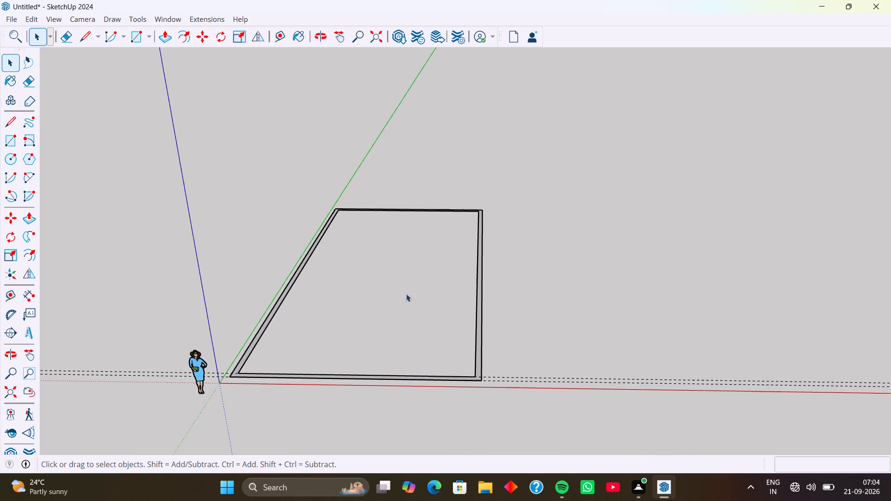
{"action": "left_click_drag", "start_coordinate": [640, 355], "coordinate": [535, 409]}
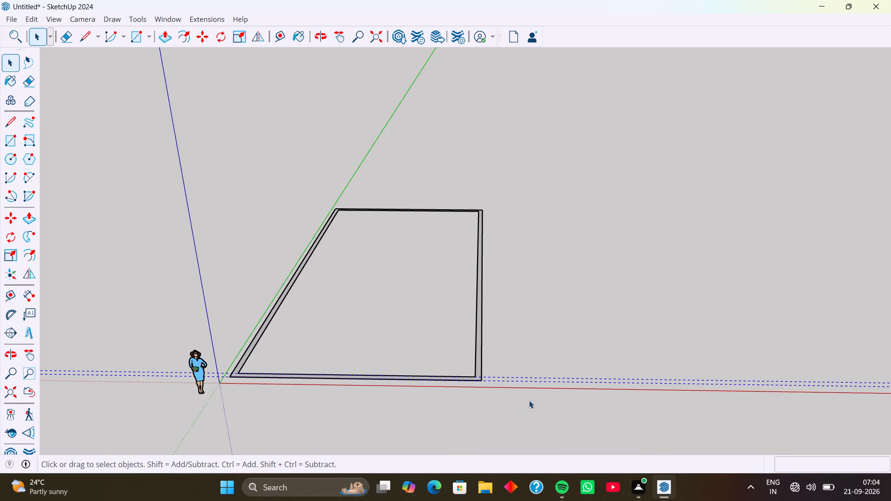
{"action": "key", "text": "Delete"}
Delete the human scale figure near the origin.
{"action": "left_click", "coordinate": [193, 362]}
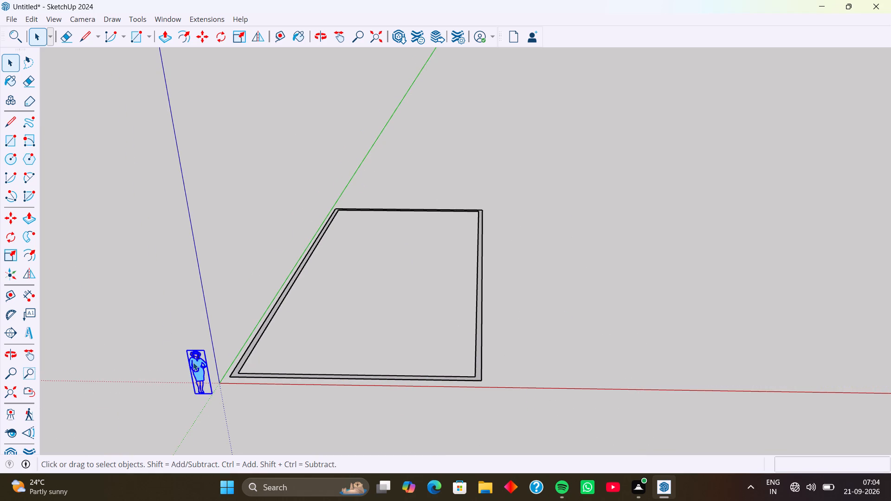
{"action": "key", "text": "Delete"}
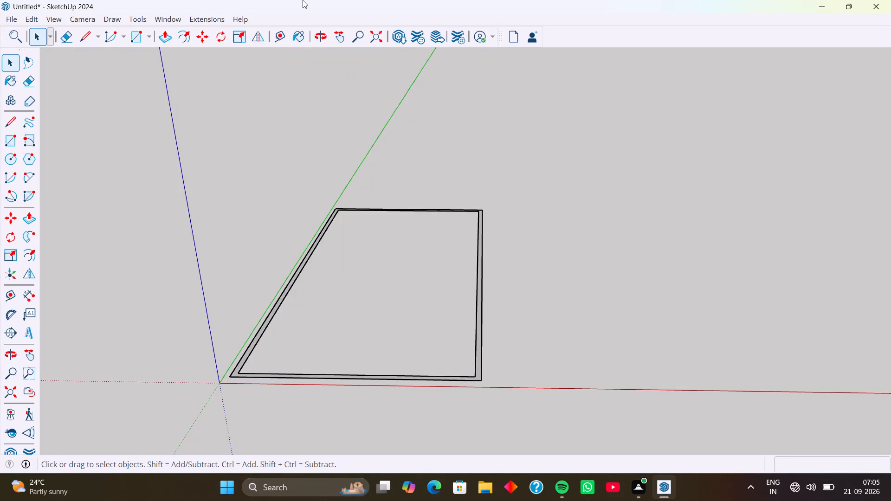
Start the Tape Measure tool for creating guides on the rectangular border.
{"action": "left_click", "coordinate": [282, 40]}
{"action": "middle_click_drag", "start_coordinate": [322, 262], "coordinate": [367, 272]}
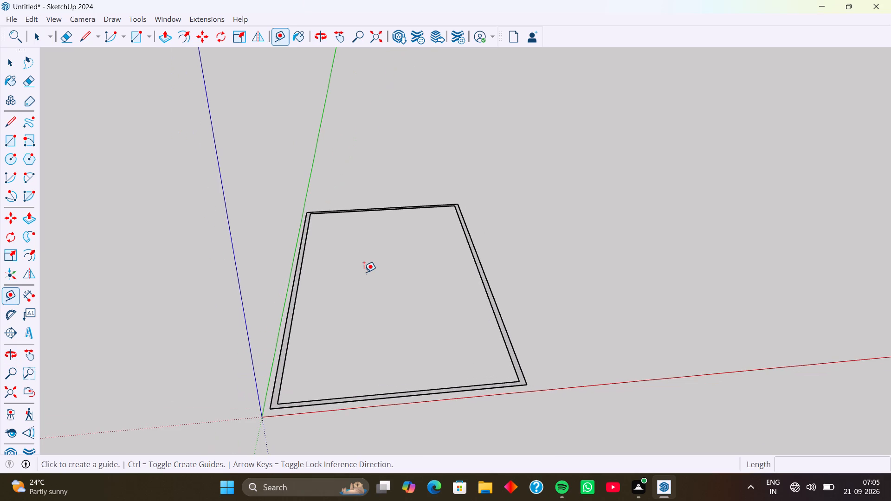
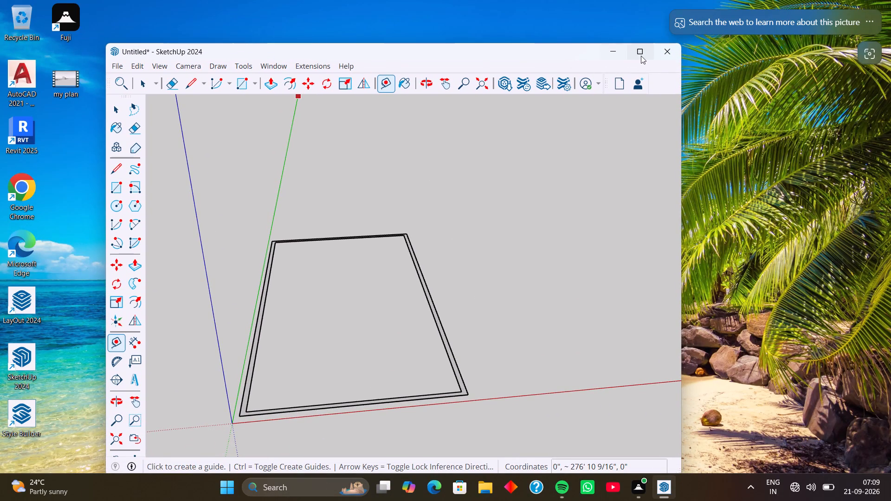
Place a guide 6' inside the inner long edge beside the green axis, plus a parallel guide 5" farther in.
{"action": "left_click", "coordinate": [643, 55]}
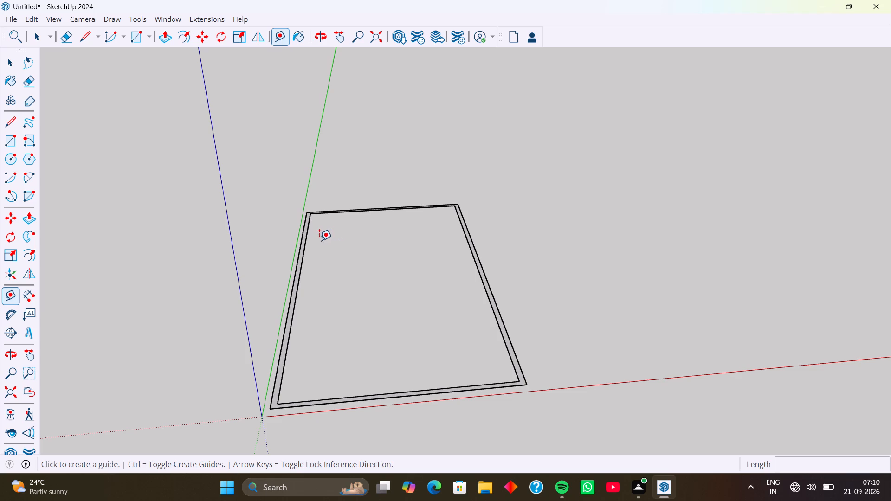
{"action": "left_click", "coordinate": [307, 239]}
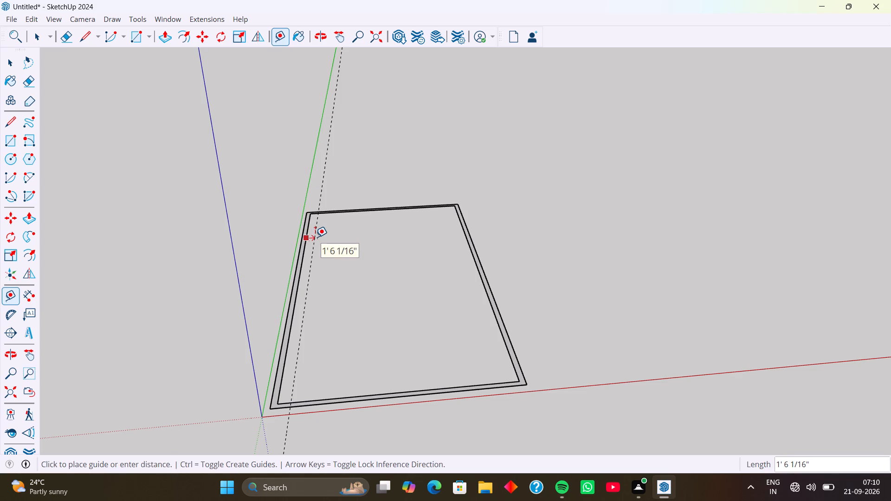
{"action": "type", "text": "6'"}
{"action": "key", "text": "Return"}
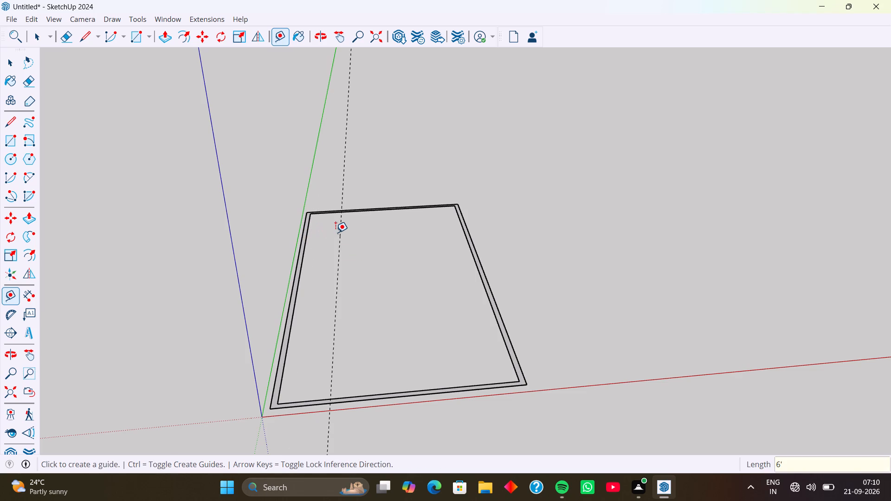
{"action": "scroll", "coordinate": [336, 232], "scroll_direction": "up", "scroll_amount": 2}
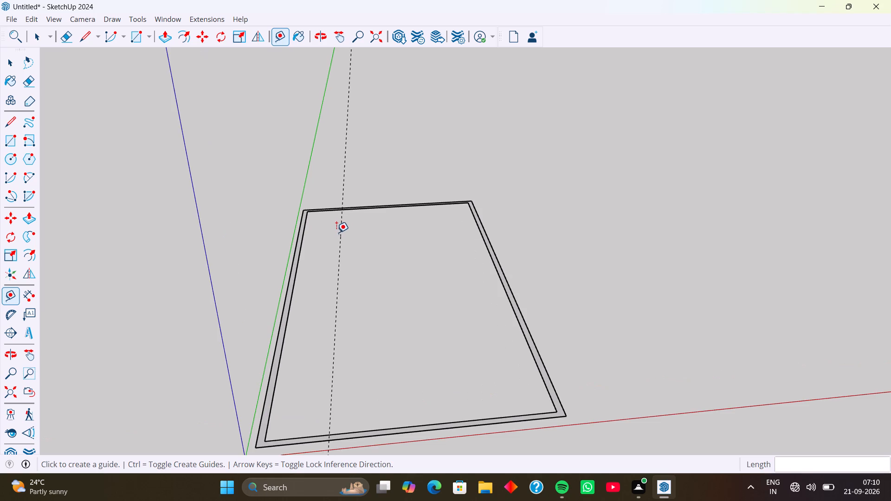
{"action": "left_click", "coordinate": [341, 235]}
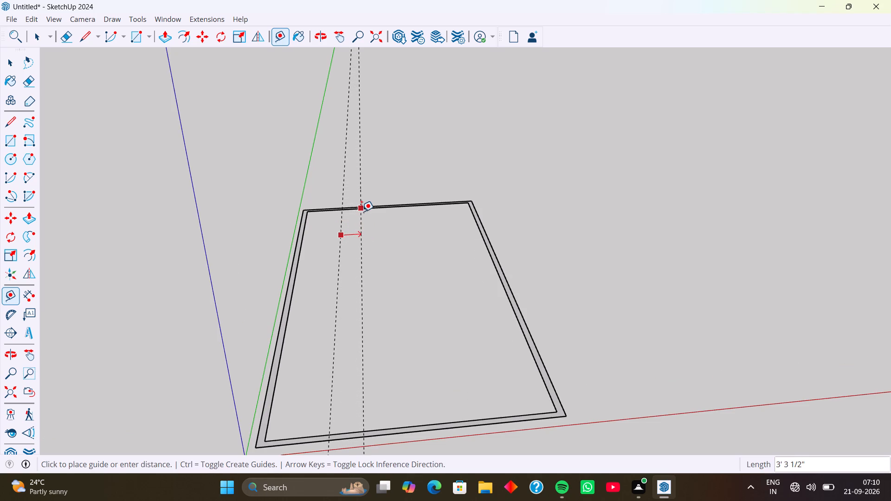
{"action": "key", "text": "5"}
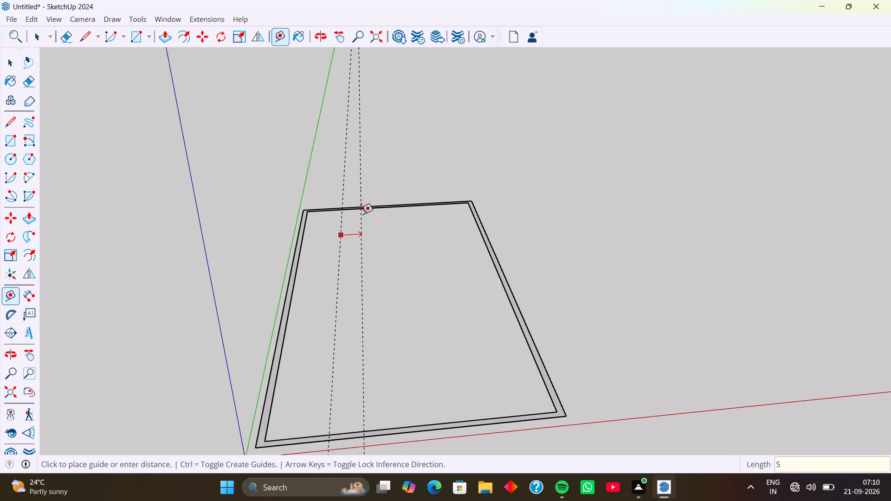
{"action": "key", "text": "Return"}
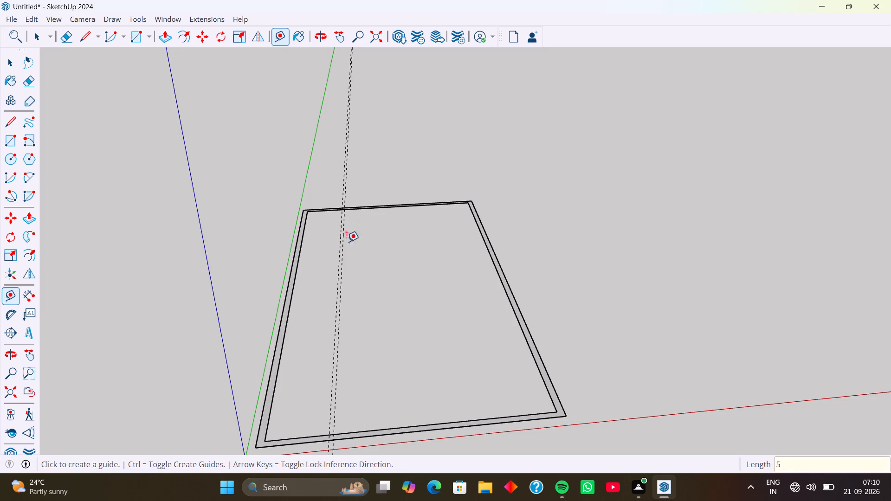
Add a guide 15'6" beyond the 5" guide and another 5" past it, and measure across to the opposite border's outer edge.
{"action": "middle_click_drag", "start_coordinate": [358, 259], "coordinate": [341, 259]}
{"action": "scroll", "coordinate": [344, 244], "scroll_direction": "up", "scroll_amount": 1}
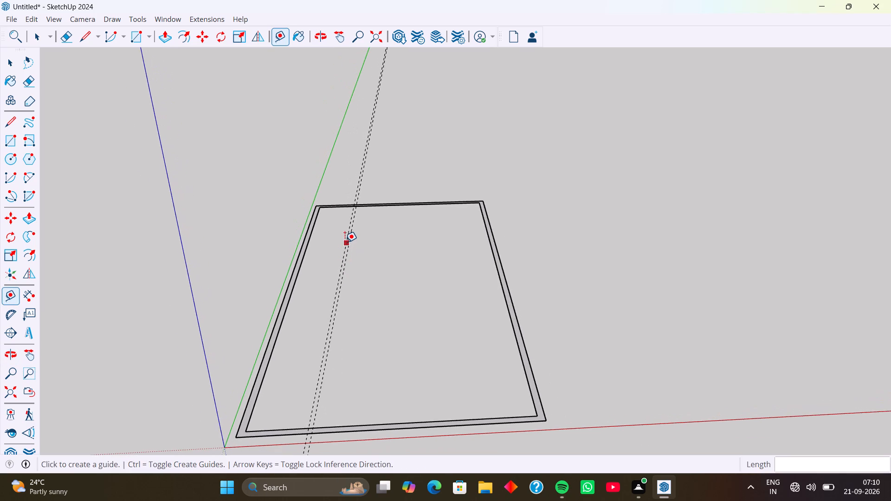
{"action": "scroll", "coordinate": [345, 241], "scroll_direction": "up", "scroll_amount": 6}
{"action": "left_click", "coordinate": [358, 220]}
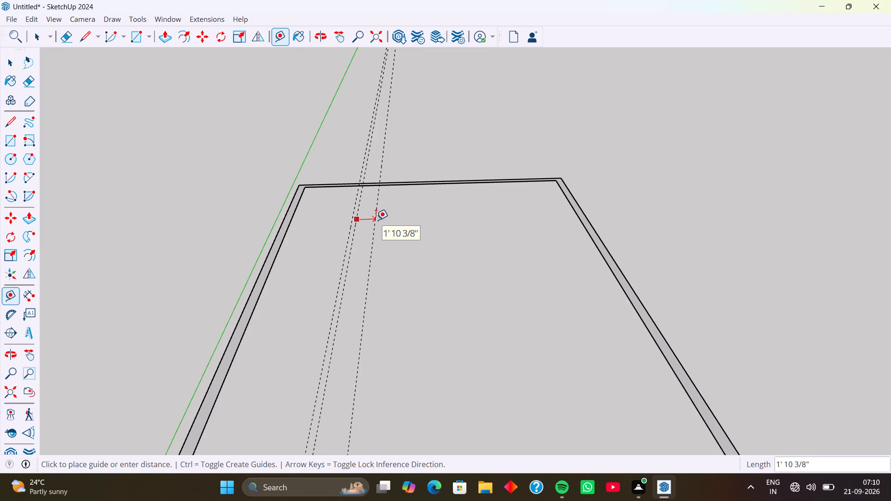
{"action": "type", "text": "15'"}
{"action": "key", "text": "6"}
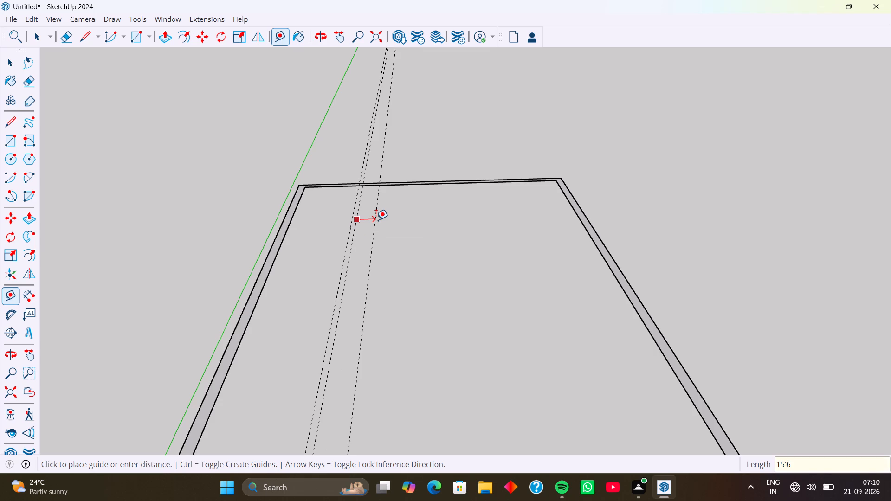
{"action": "key", "text": "Return"}
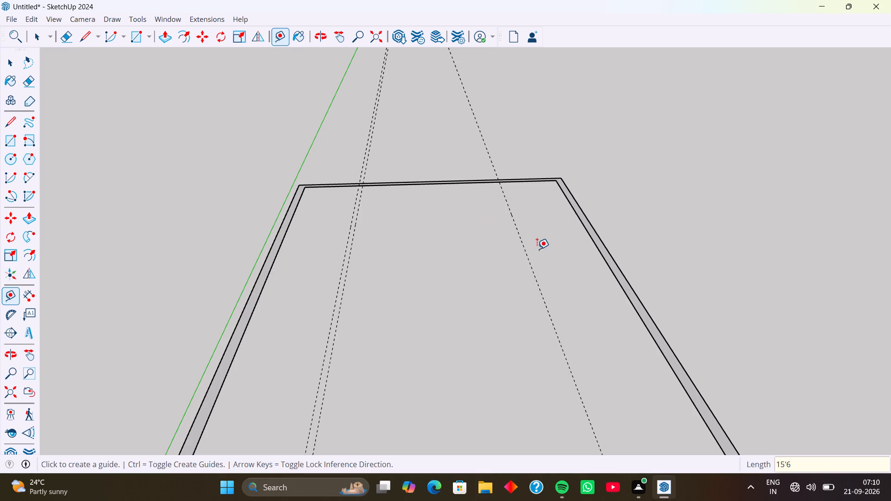
{"action": "left_click", "coordinate": [509, 206]}
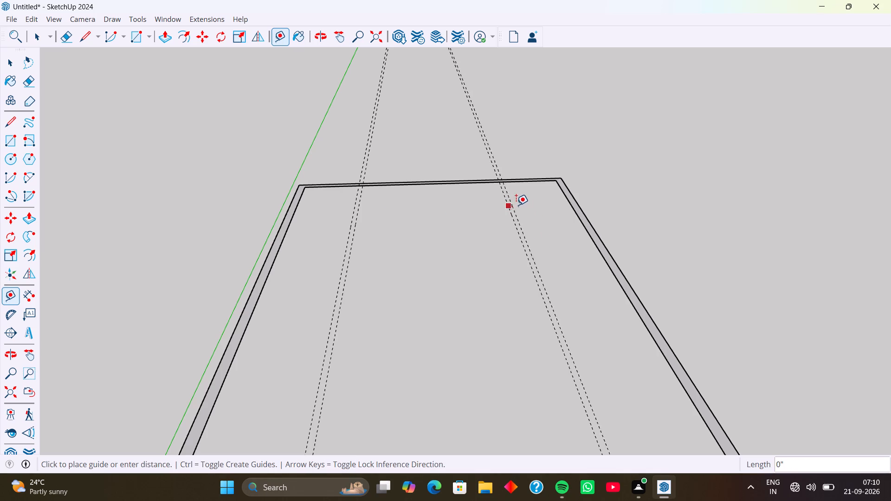
{"action": "key", "text": "5"}
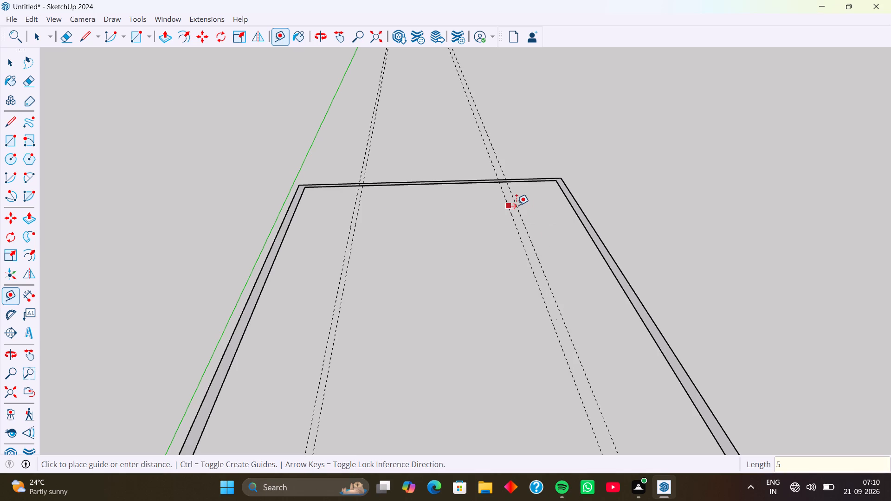
{"action": "key", "text": "Return"}
{"action": "left_click", "coordinate": [512, 203]}
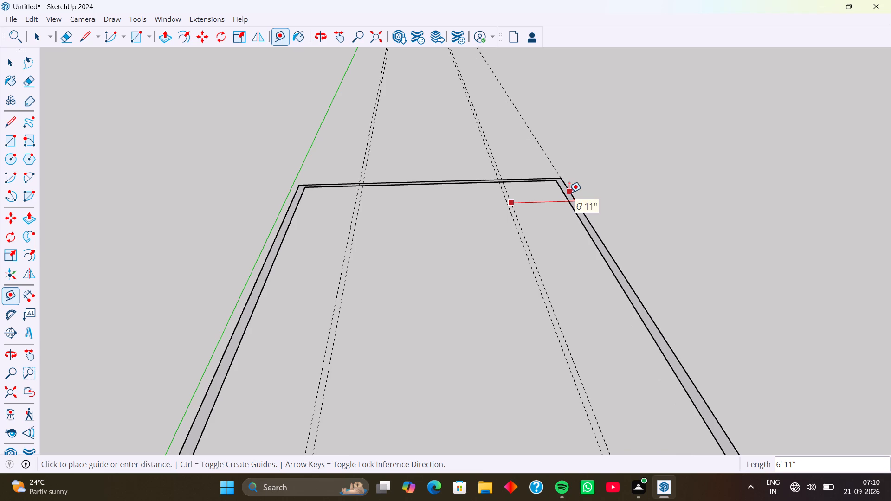
{"action": "key", "text": "Escape"}
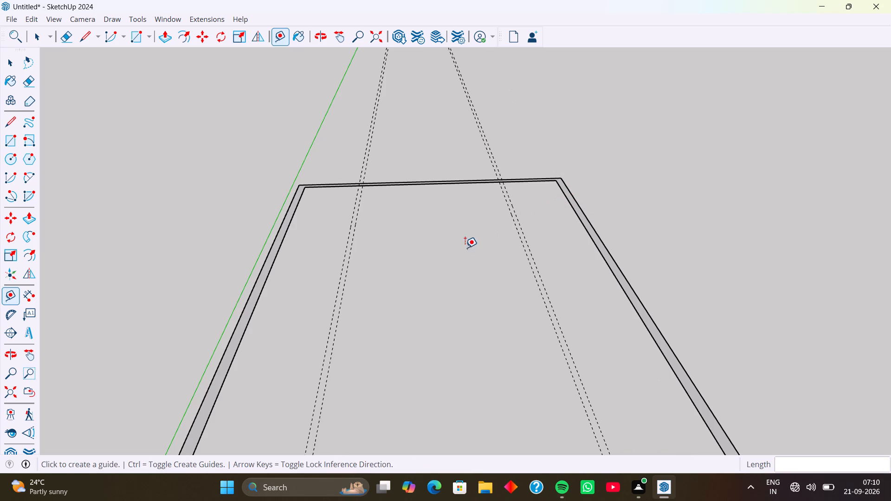
Place a guide 7'5" inside the inner edge of the far short side, plus a parallel guide 5" farther in.
{"action": "scroll", "coordinate": [433, 189], "scroll_direction": "up", "scroll_amount": 6}
{"action": "middle_click_drag", "start_coordinate": [432, 212], "coordinate": [432, 243]}
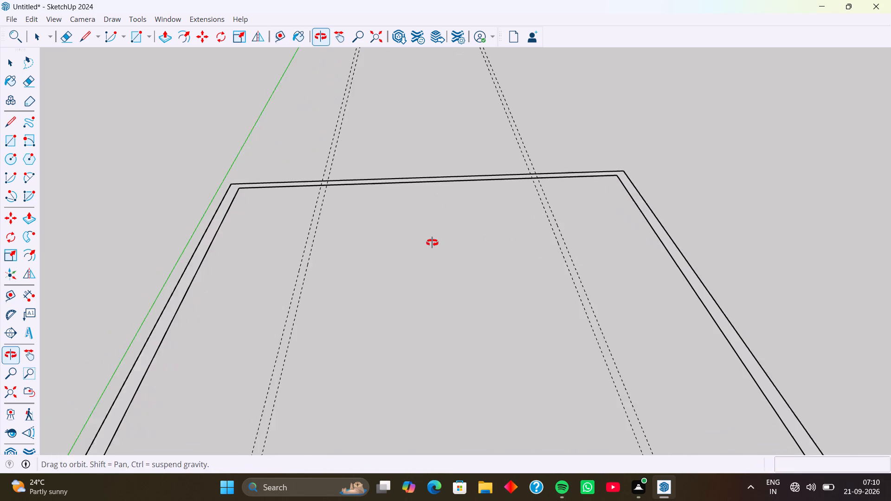
{"action": "middle_click_drag", "start_coordinate": [432, 243], "coordinate": [432, 244]}
{"action": "scroll", "coordinate": [434, 186], "scroll_direction": "up", "scroll_amount": 2}
{"action": "left_click", "coordinate": [433, 181]}
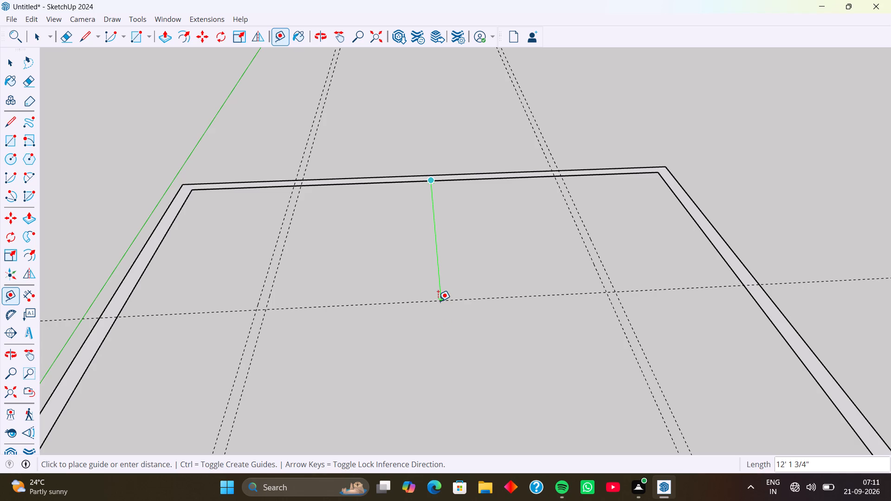
{"action": "key", "text": "7"}
{"action": "type", "text": "'5"}
{"action": "key", "text": "Return"}
{"action": "middle_click_drag", "start_coordinate": [443, 295], "coordinate": [427, 362]}
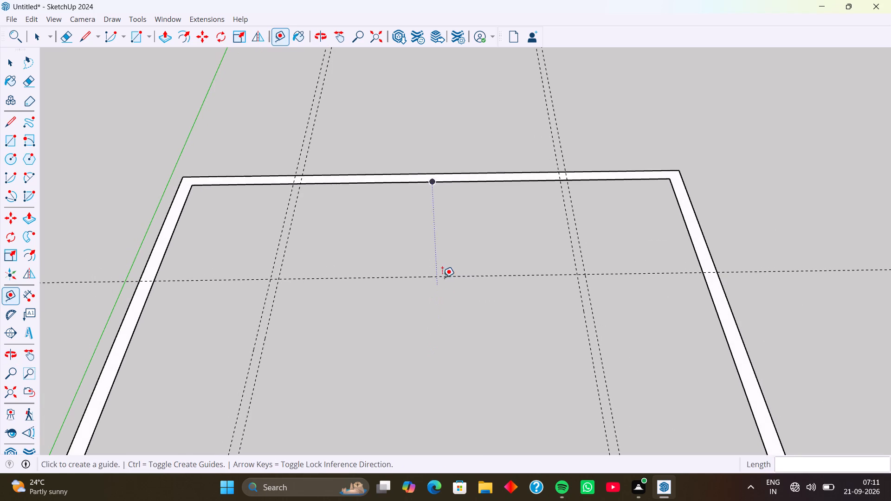
{"action": "left_click", "coordinate": [468, 276]}
{"action": "key", "text": "5"}
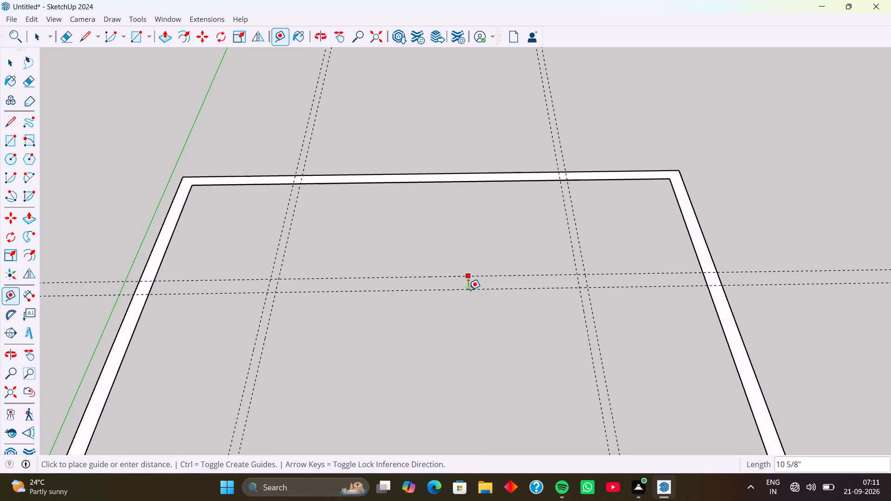
{"action": "key", "text": "Return"}
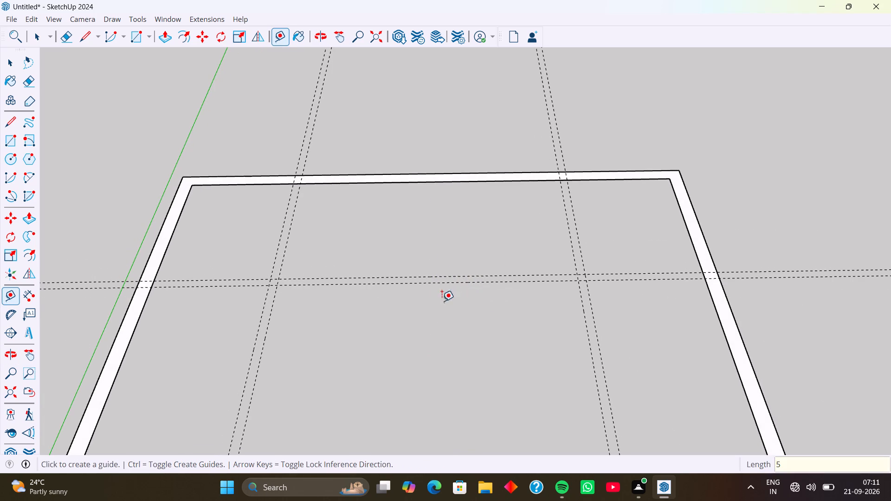
Place a guide 14'6" inward from the inner long edge beside the green axis.
{"action": "scroll", "coordinate": [404, 307], "scroll_direction": "down", "scroll_amount": 3}
{"action": "middle_click_drag", "start_coordinate": [339, 334], "coordinate": [336, 296]}
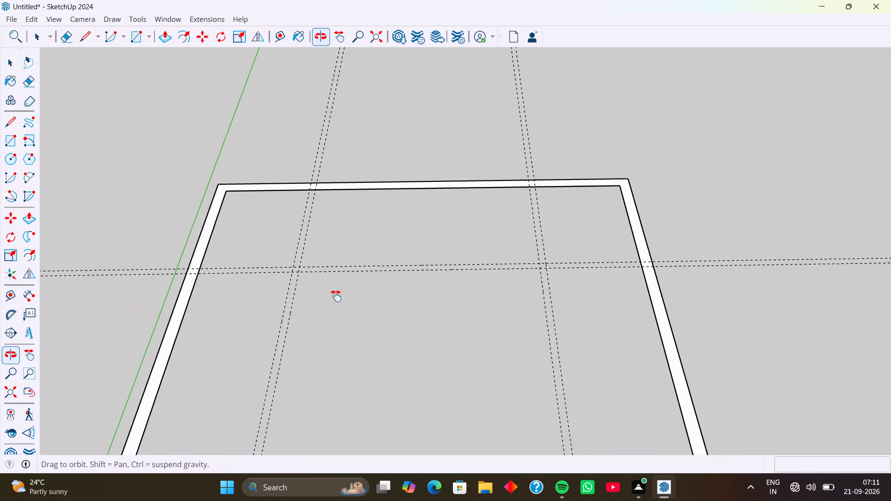
{"action": "middle_click_drag", "start_coordinate": [336, 296], "coordinate": [342, 262]}
{"action": "middle_click_drag", "start_coordinate": [349, 293], "coordinate": [352, 328]}
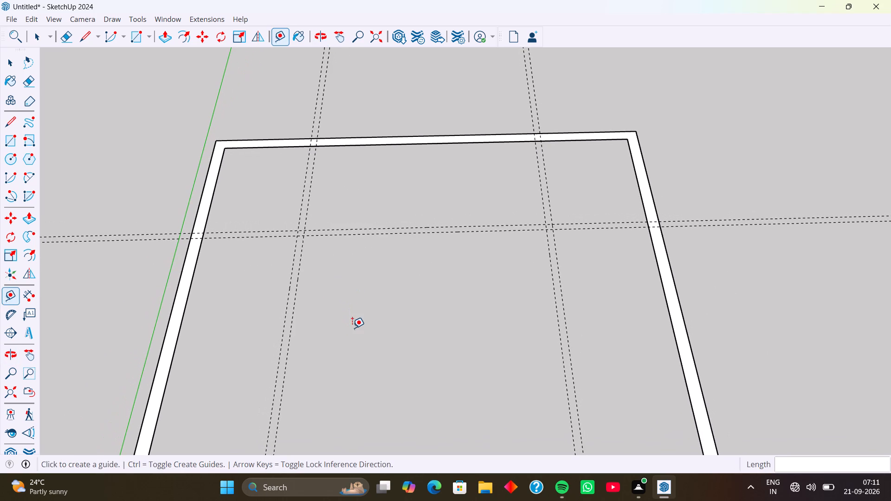
{"action": "left_click", "coordinate": [185, 306]}
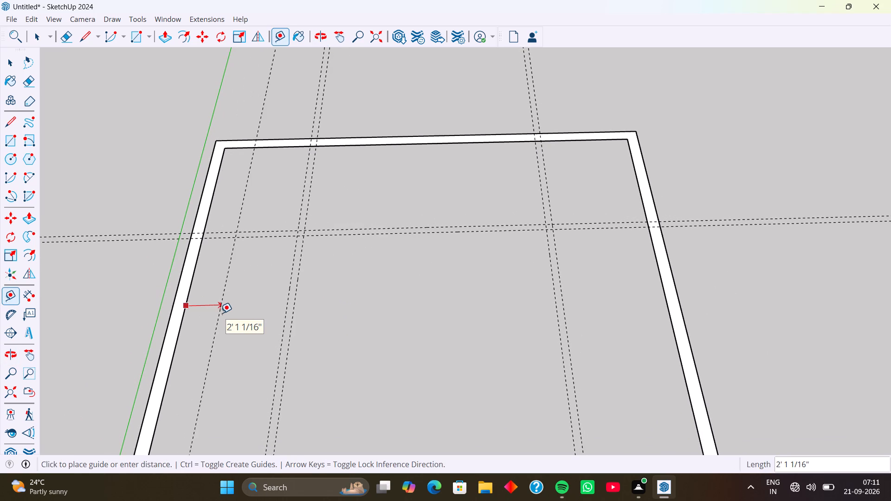
{"action": "type", "text": "14'"}
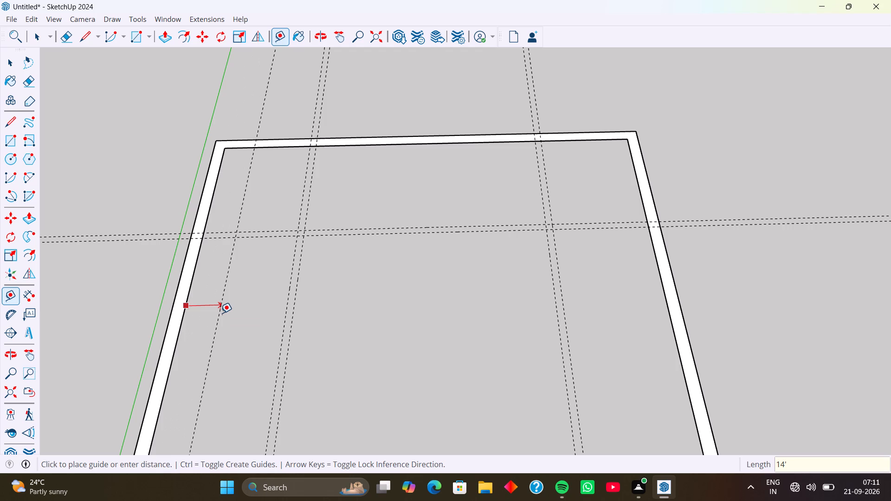
{"action": "key", "text": "6"}
{"action": "key", "text": "Return"}
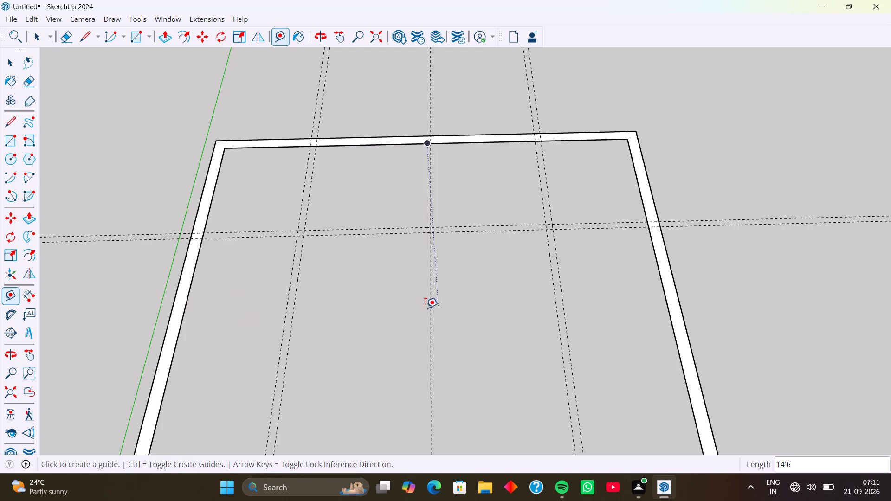
Add a parallel guide 5" beyond the 14'6" guide, and measure from it to the opposite inner long edge.
{"action": "left_click", "coordinate": [434, 305]}
{"action": "left_click", "coordinate": [428, 305]}
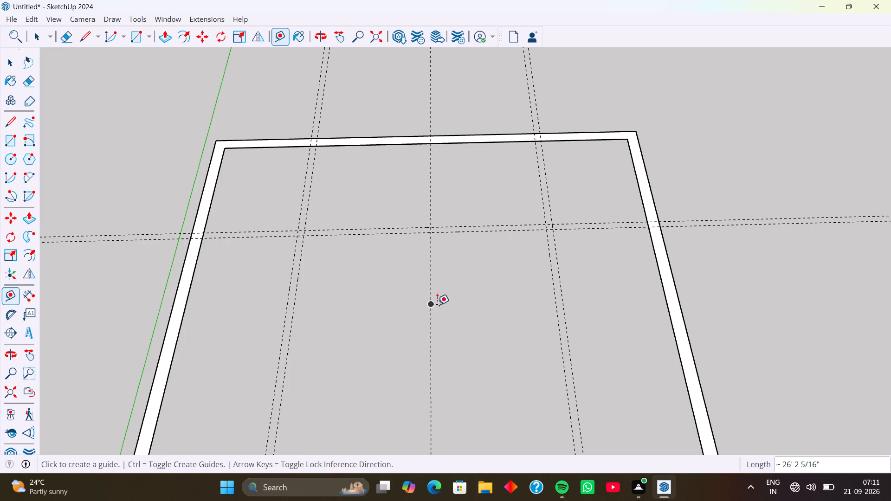
{"action": "left_click", "coordinate": [470, 349]}
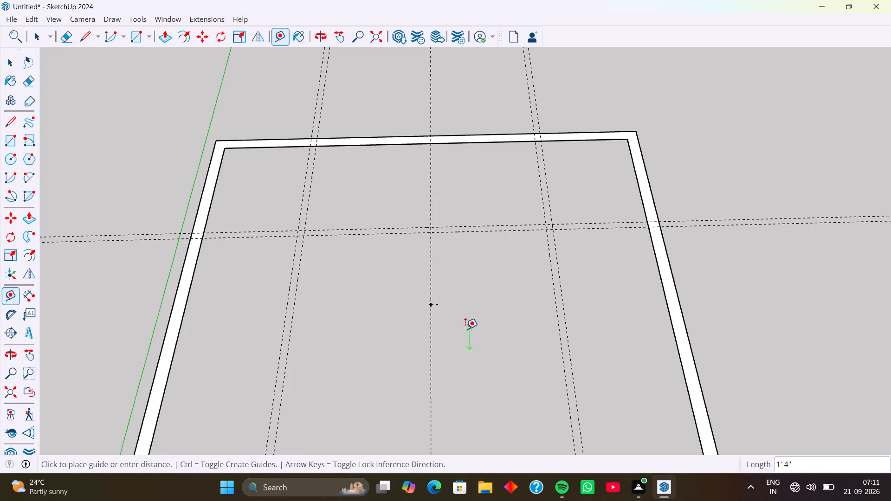
{"action": "left_click", "coordinate": [466, 325]}
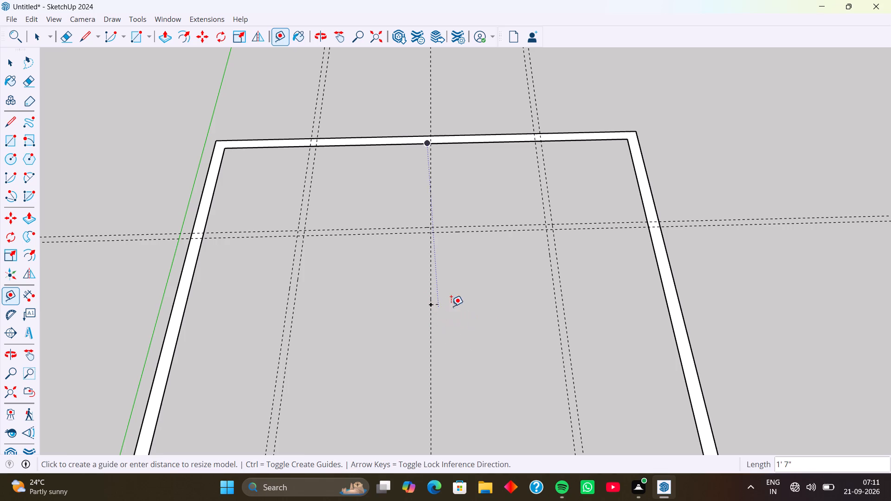
{"action": "left_click", "coordinate": [430, 340]}
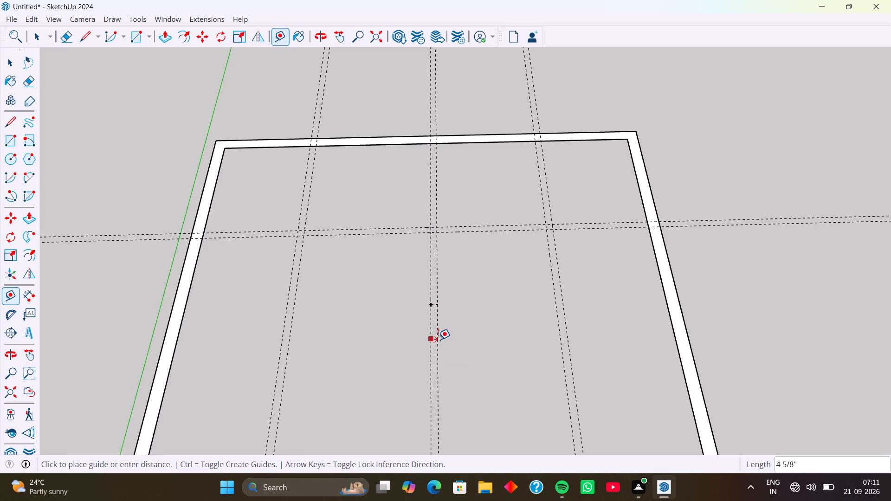
{"action": "key", "text": "5"}
{"action": "key", "text": "Return"}
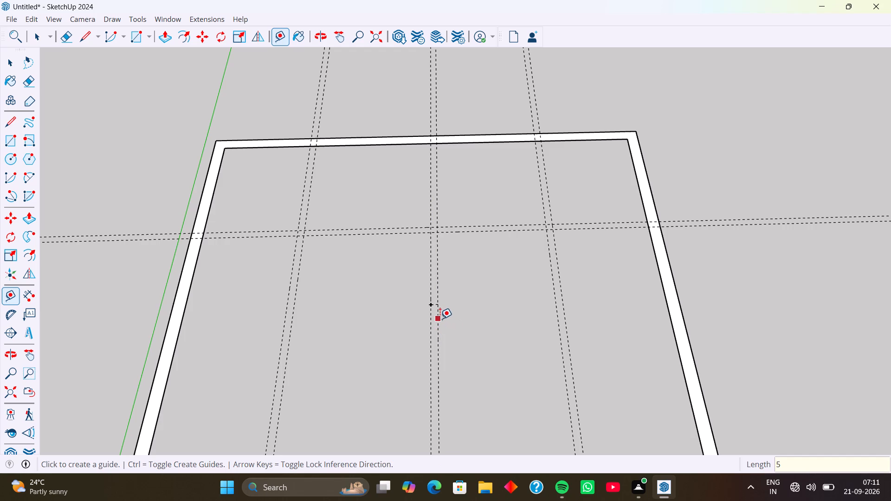
{"action": "left_click", "coordinate": [440, 319]}
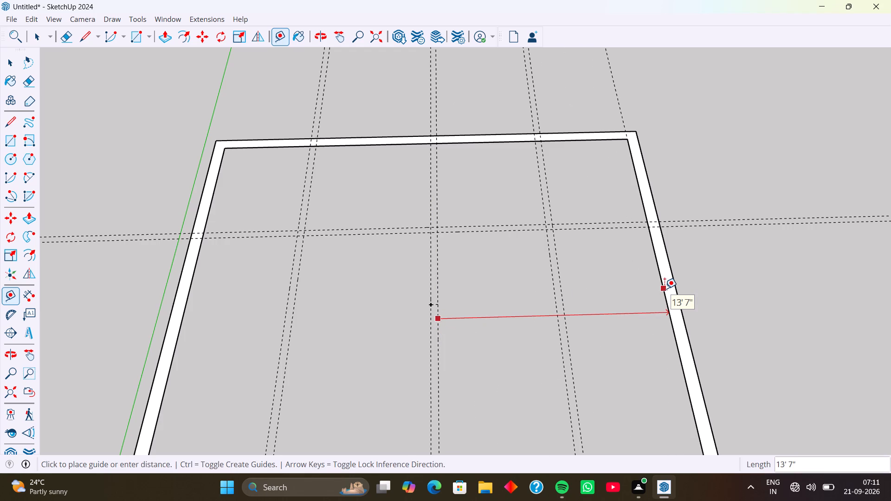
{"action": "key", "text": "Escape"}
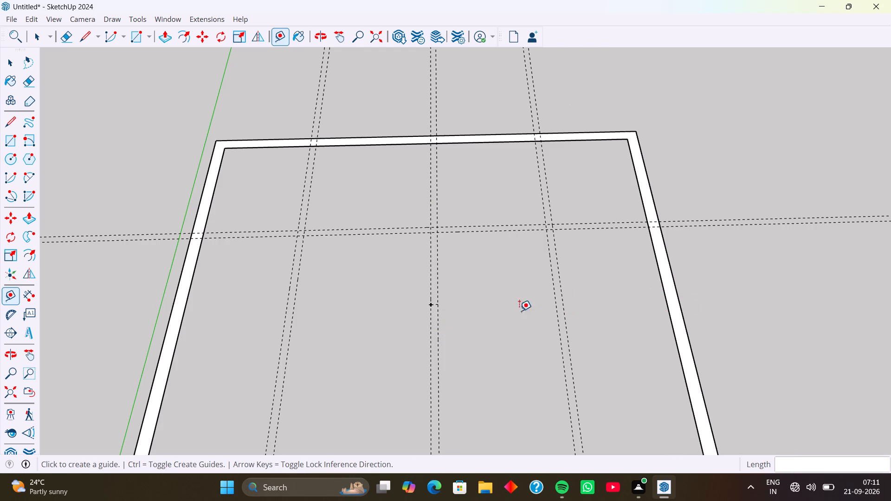
{"action": "scroll", "coordinate": [493, 305], "scroll_direction": "down", "scroll_amount": 1}
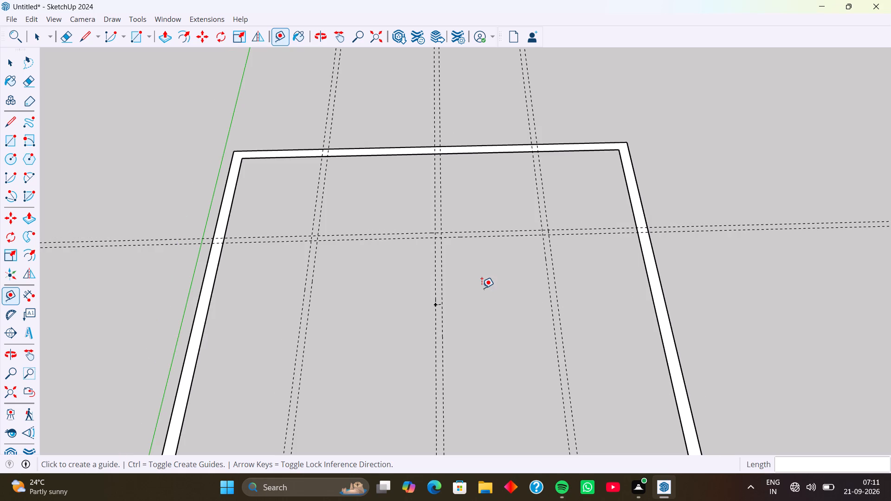
Place a guide 13' inward from the crosswise pair near the far short side, plus a parallel guide 5" farther on.
{"action": "left_click", "coordinate": [471, 237]}
{"action": "type", "text": "13'"}
{"action": "key", "text": "Return"}
{"action": "scroll", "coordinate": [493, 262], "scroll_direction": "down", "scroll_amount": 3}
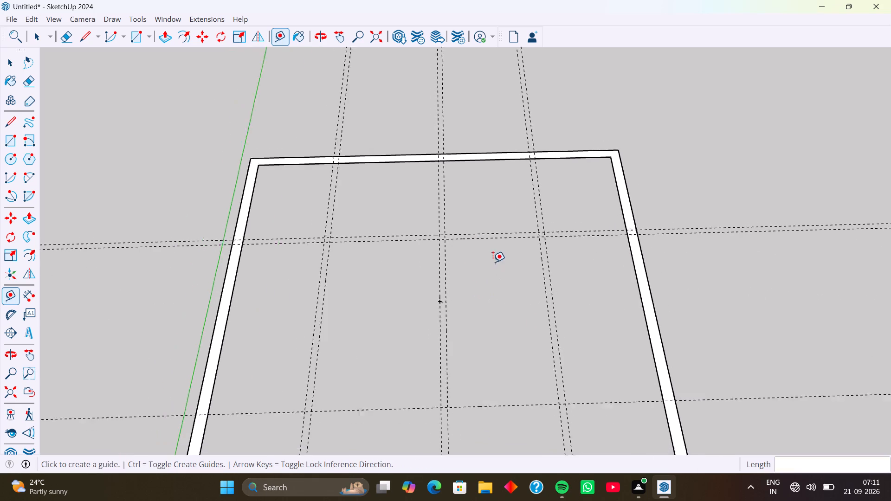
{"action": "scroll", "coordinate": [493, 262], "scroll_direction": "down", "scroll_amount": 2}
{"action": "middle_click_drag", "start_coordinate": [508, 295], "coordinate": [513, 187], "text": "shift"}
{"action": "scroll", "coordinate": [509, 295], "scroll_direction": "down", "scroll_amount": 1, "text": "shift"}
{"action": "middle_click_drag", "start_coordinate": [523, 241], "coordinate": [523, 262]}
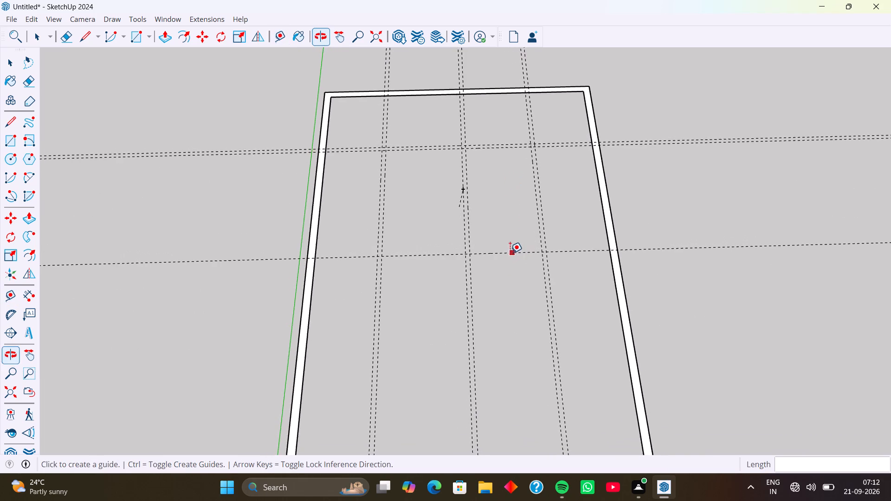
{"action": "scroll", "coordinate": [509, 252], "scroll_direction": "up", "scroll_amount": 4}
{"action": "left_click", "coordinate": [500, 252]}
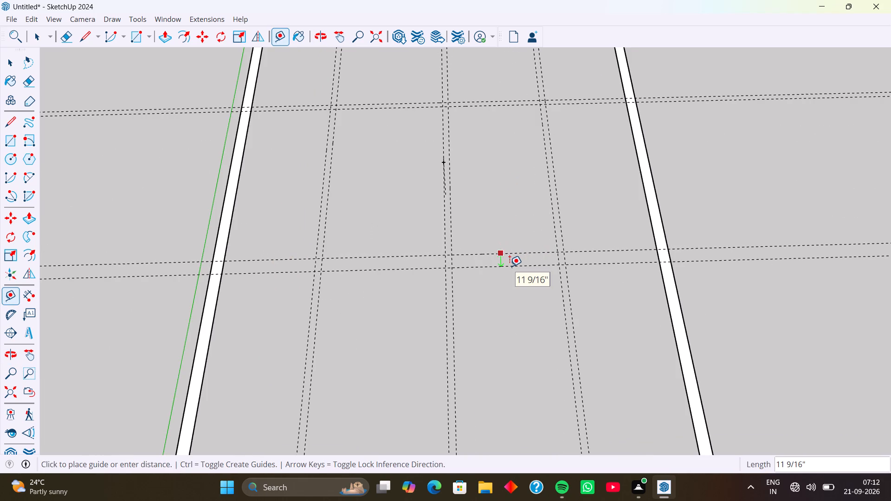
{"action": "key", "text": "5"}
{"action": "key", "text": "Return"}
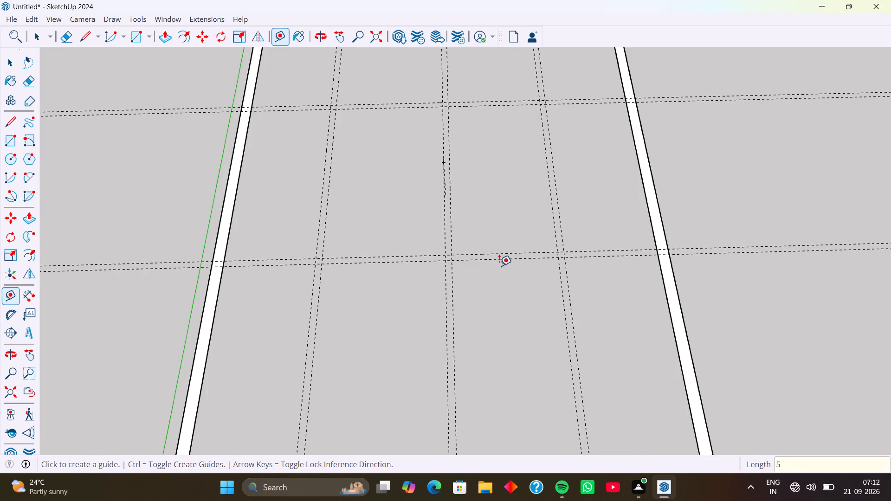
Place a guide 7'6" inward from the inner long edge beside the green axis, plus a parallel guide 5" beyond it.
{"action": "scroll", "coordinate": [355, 312], "scroll_direction": "down", "scroll_amount": 2}
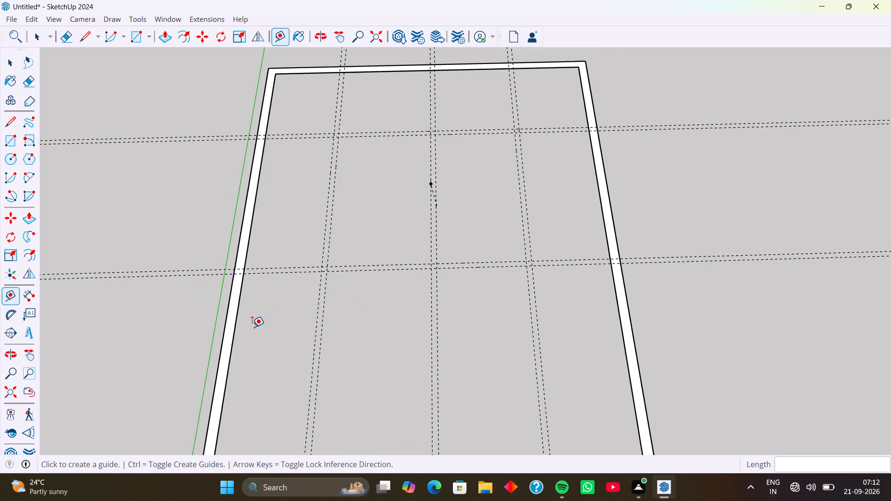
{"action": "left_click", "coordinate": [237, 324]}
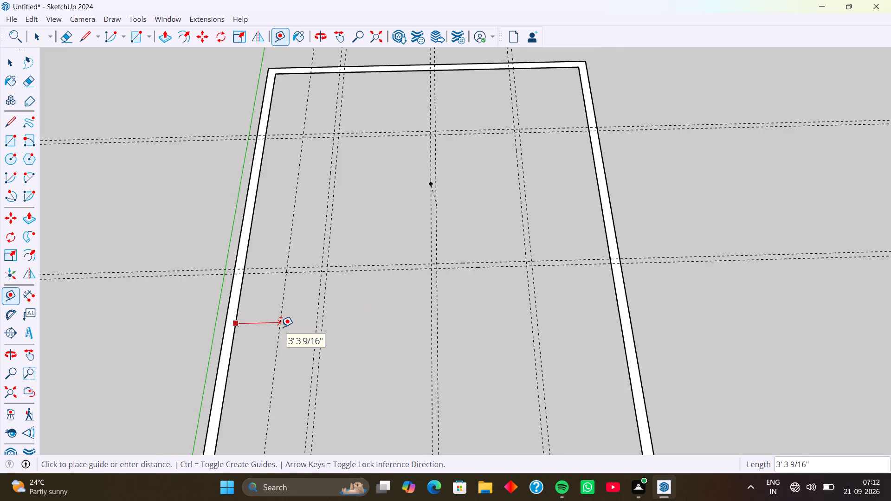
{"action": "type", "text": "7'"}
{"action": "key", "text": "6"}
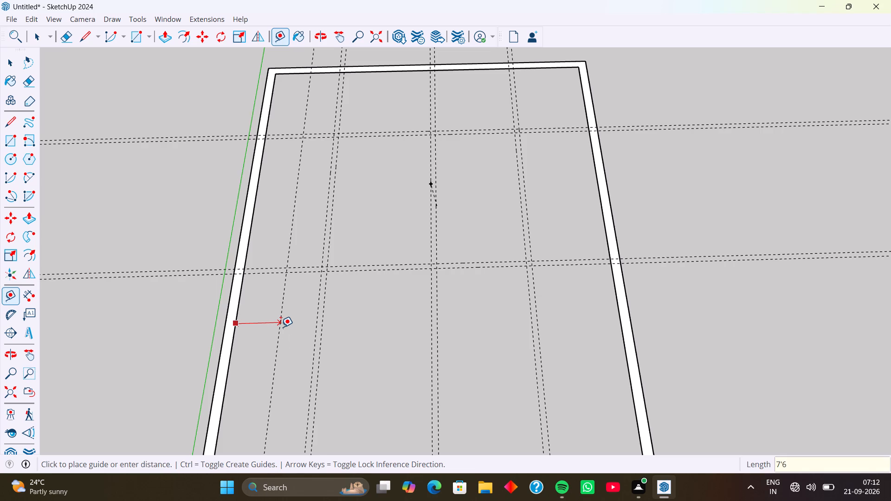
{"action": "key", "text": "Return"}
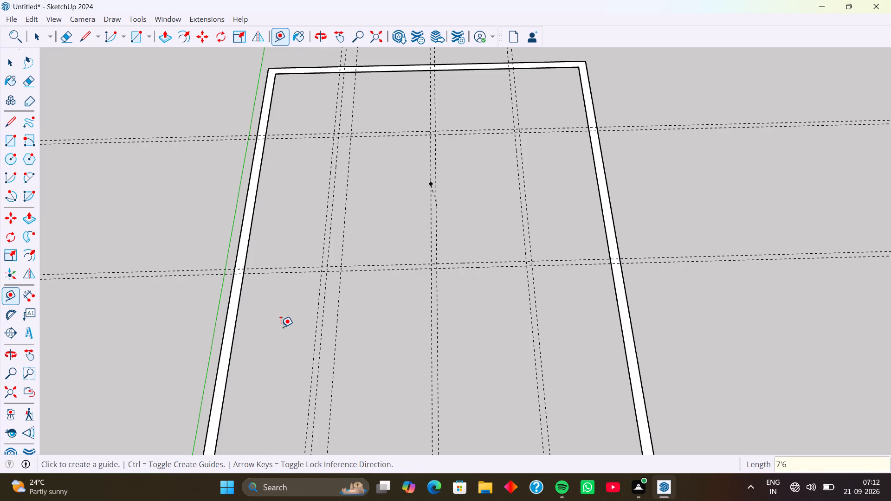
{"action": "left_click", "coordinate": [338, 317]}
{"action": "key", "text": "5"}
{"action": "key", "text": "Return"}
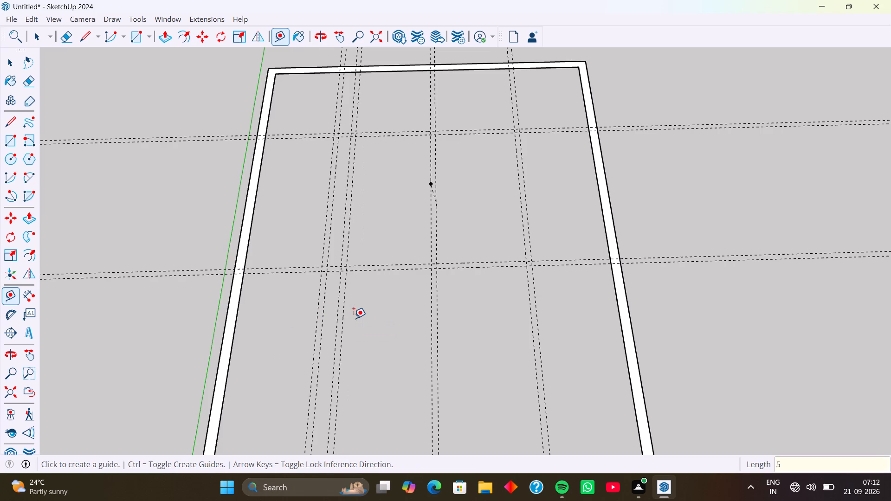
Add a guide 10' beyond the second guide of the 7'6" pair, plus a parallel guide 5" past it.
{"action": "left_click", "coordinate": [343, 315]}
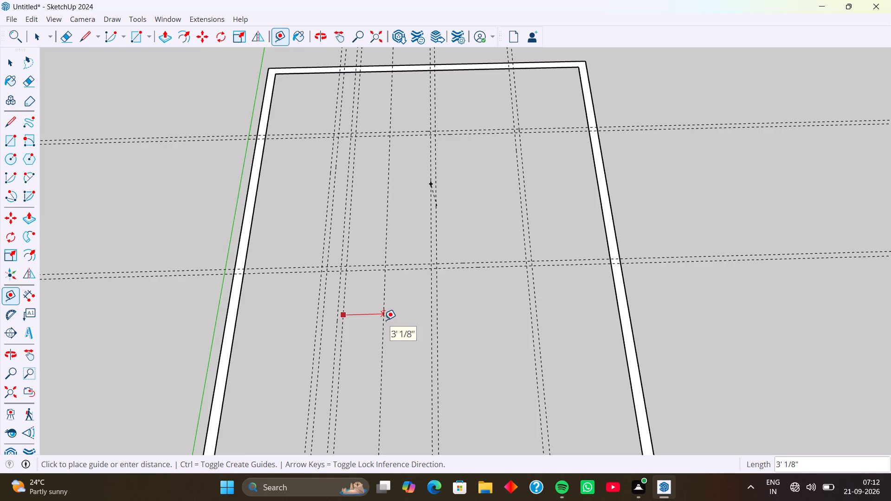
{"action": "type", "text": "10'"}
{"action": "key", "text": "Return"}
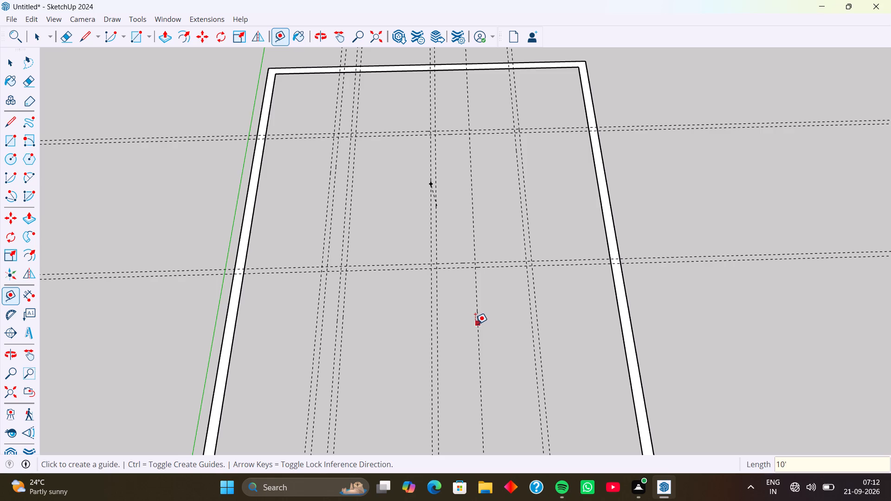
{"action": "left_click", "coordinate": [476, 324]}
{"action": "key", "text": "5"}
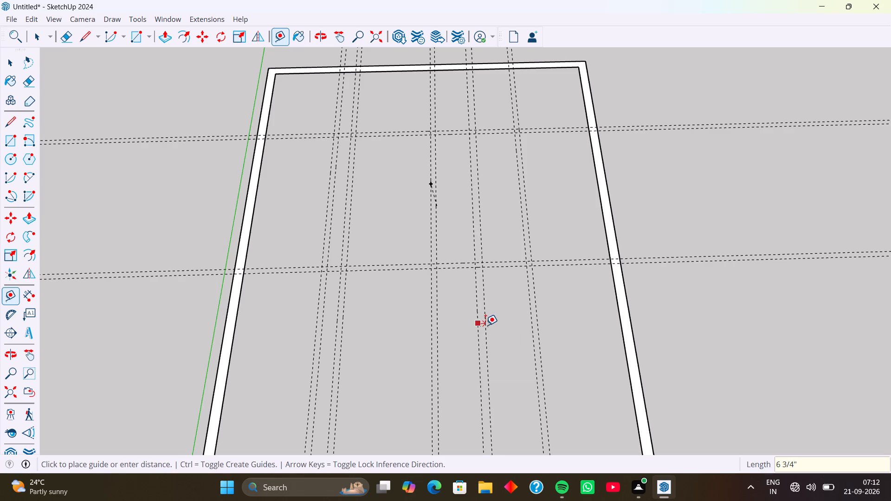
{"action": "key", "text": "Return"}
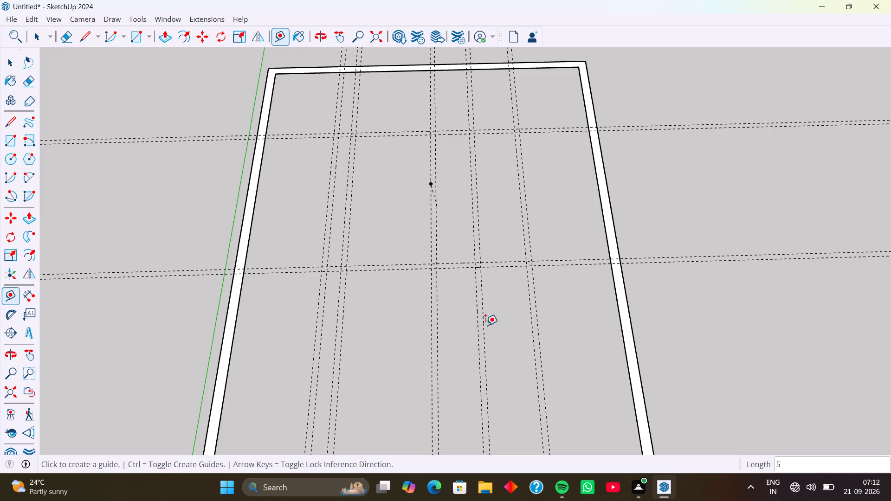
Place a crosswise guide 13' beyond the second crosswise pair, away from the far short side.
{"action": "left_click", "coordinate": [398, 267]}
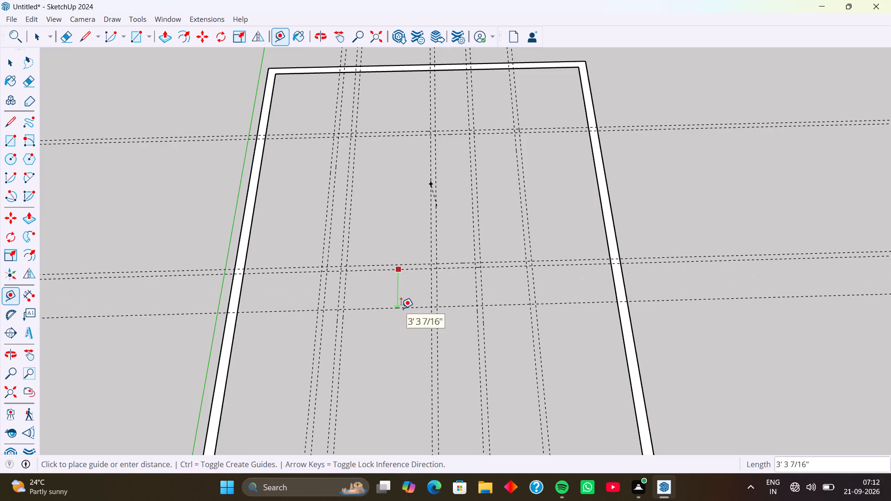
{"action": "type", "text": "13'"}
{"action": "key", "text": "Return"}
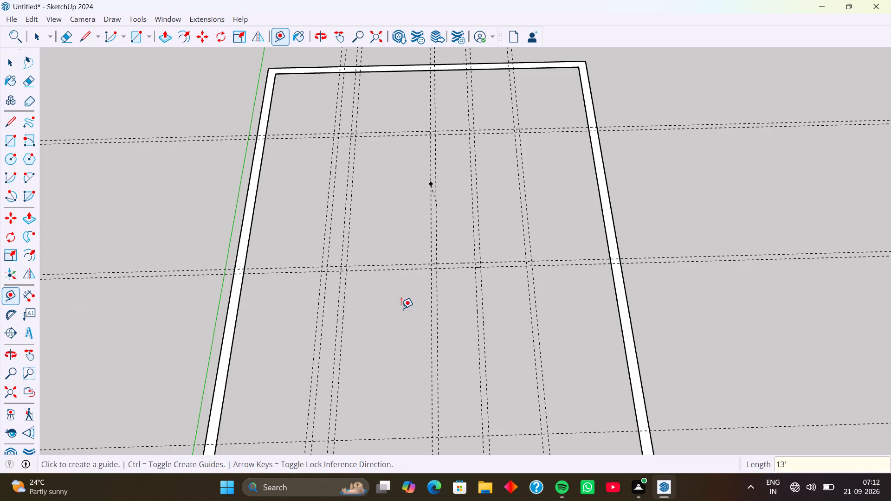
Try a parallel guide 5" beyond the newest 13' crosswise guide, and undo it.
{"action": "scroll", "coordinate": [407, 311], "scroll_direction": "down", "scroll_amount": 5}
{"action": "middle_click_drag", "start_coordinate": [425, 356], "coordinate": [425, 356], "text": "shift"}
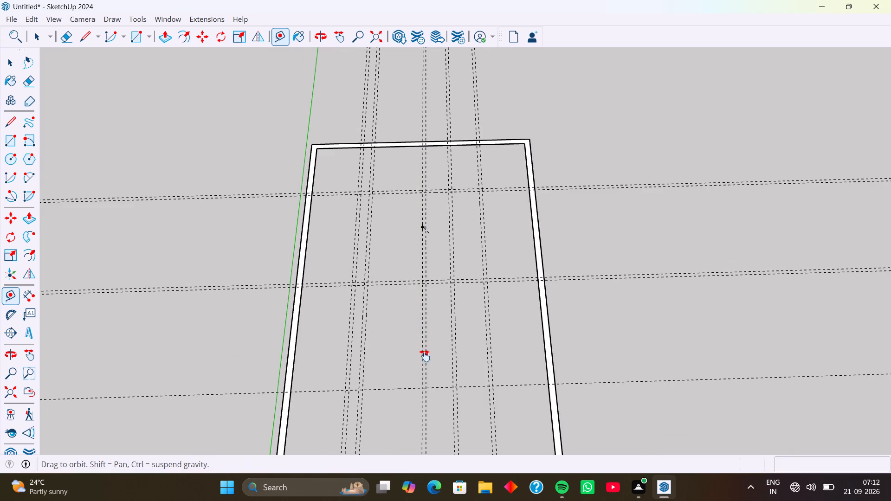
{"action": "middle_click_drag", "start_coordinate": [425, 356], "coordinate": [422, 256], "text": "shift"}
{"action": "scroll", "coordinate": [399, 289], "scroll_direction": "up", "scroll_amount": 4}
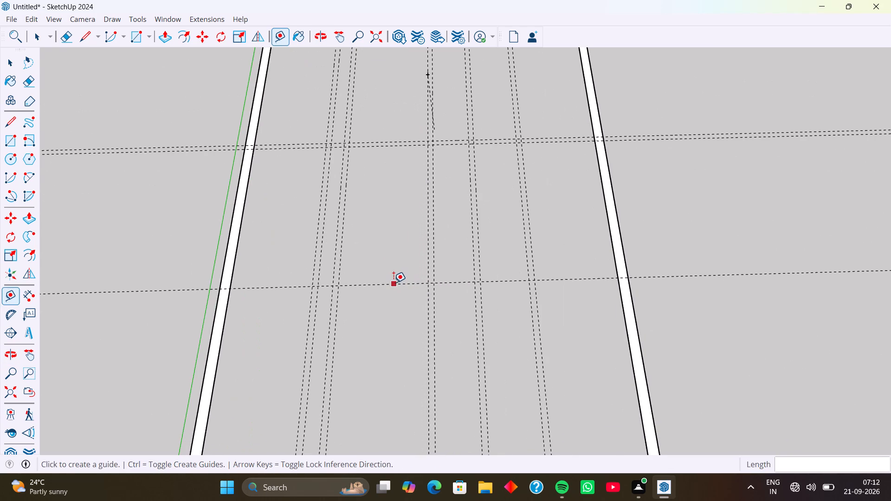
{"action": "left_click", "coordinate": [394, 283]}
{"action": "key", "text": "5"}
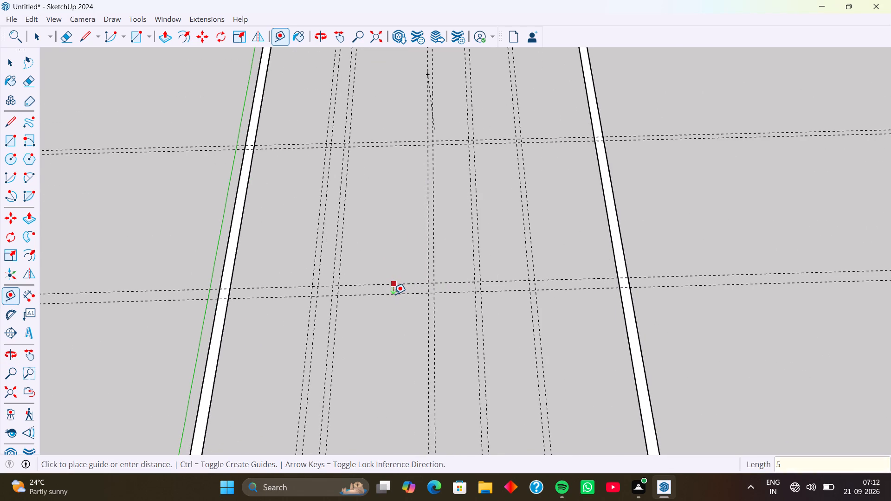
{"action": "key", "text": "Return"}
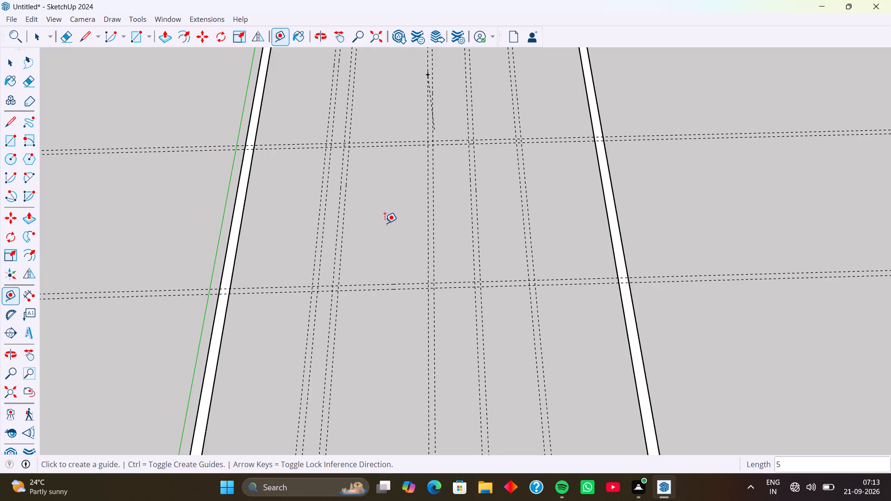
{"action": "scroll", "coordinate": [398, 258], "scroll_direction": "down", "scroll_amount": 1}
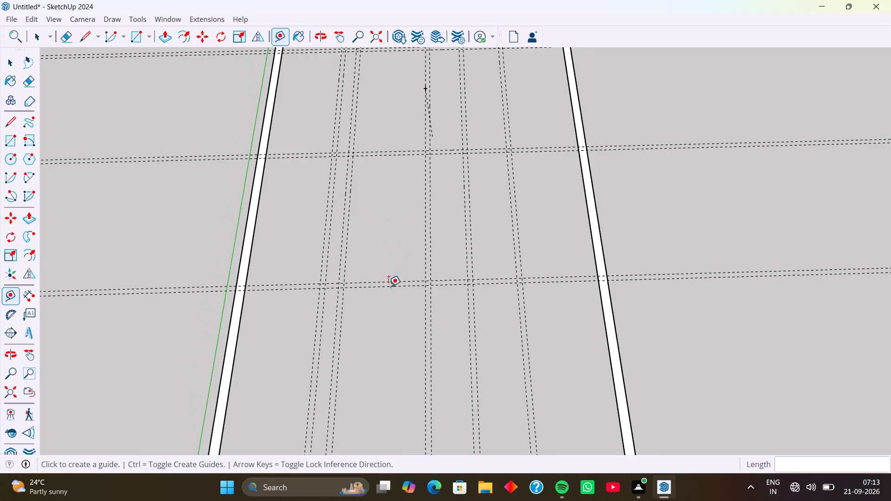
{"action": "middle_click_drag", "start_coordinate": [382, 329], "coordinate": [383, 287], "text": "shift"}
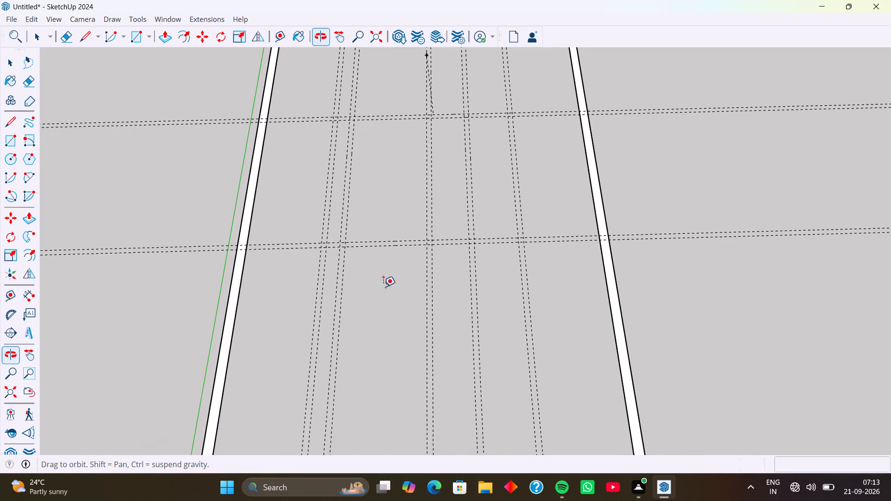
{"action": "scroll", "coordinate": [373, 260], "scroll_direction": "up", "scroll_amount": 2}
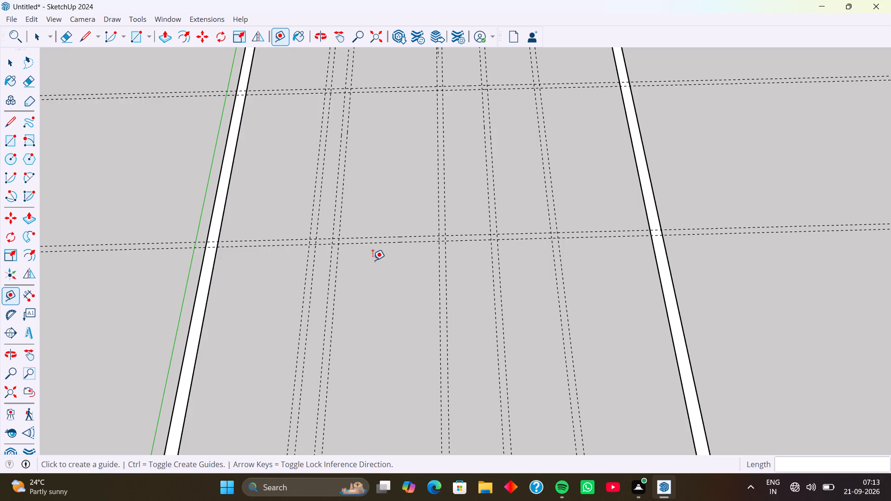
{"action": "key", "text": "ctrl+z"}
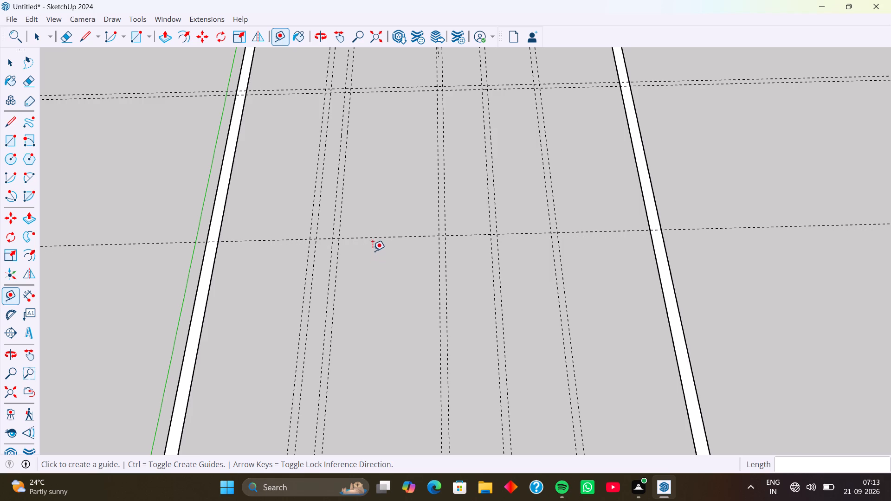
Add a parallel guide 9" beyond the newest 13' crosswise guide, away from the far short side.
{"action": "left_click", "coordinate": [370, 238]}
{"action": "key", "text": "9"}
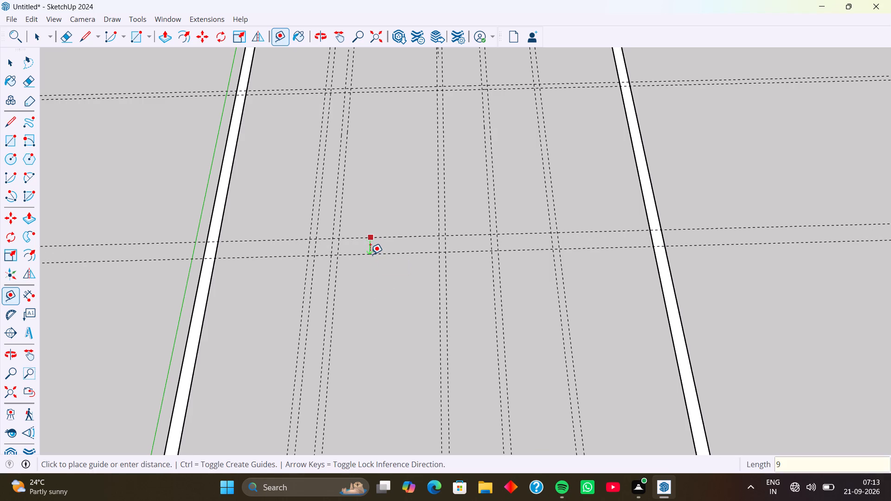
{"action": "key", "text": "Return"}
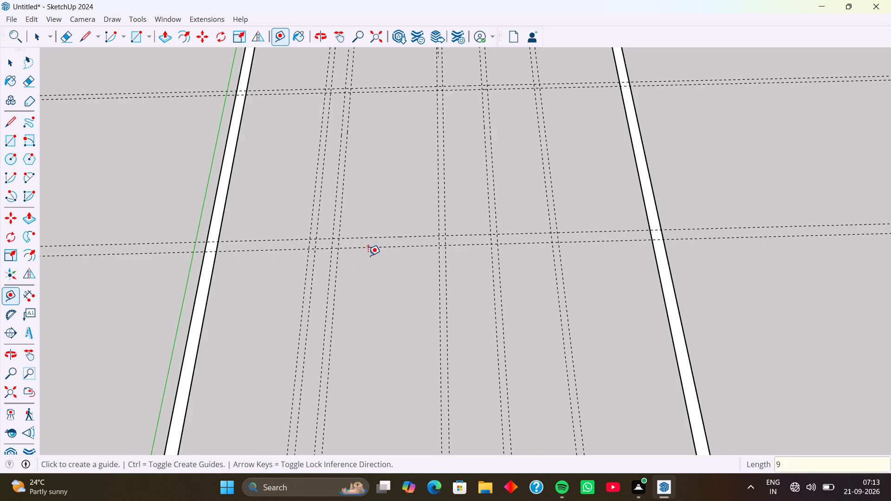
Place a crosswise guide 6'6" beyond the 9" guide, plus a parallel guide 9" farther on.
{"action": "left_click", "coordinate": [261, 249]}
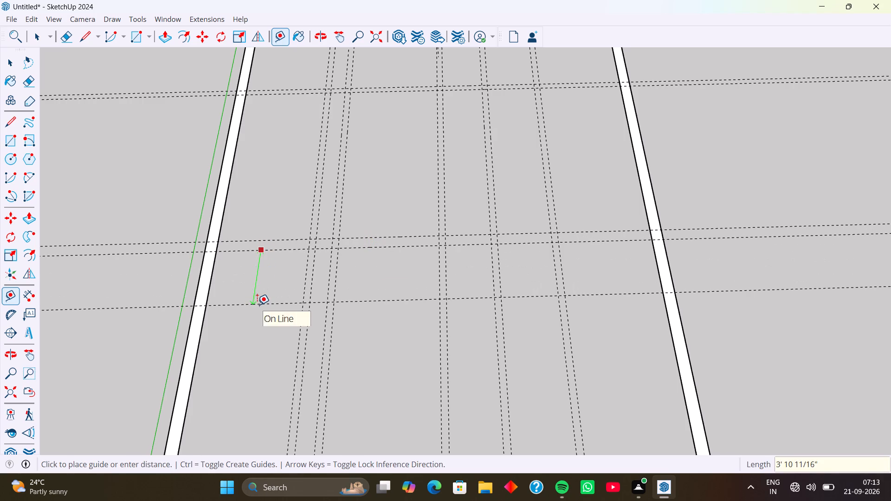
{"action": "type", "text": "6'6"}
{"action": "key", "text": "Return"}
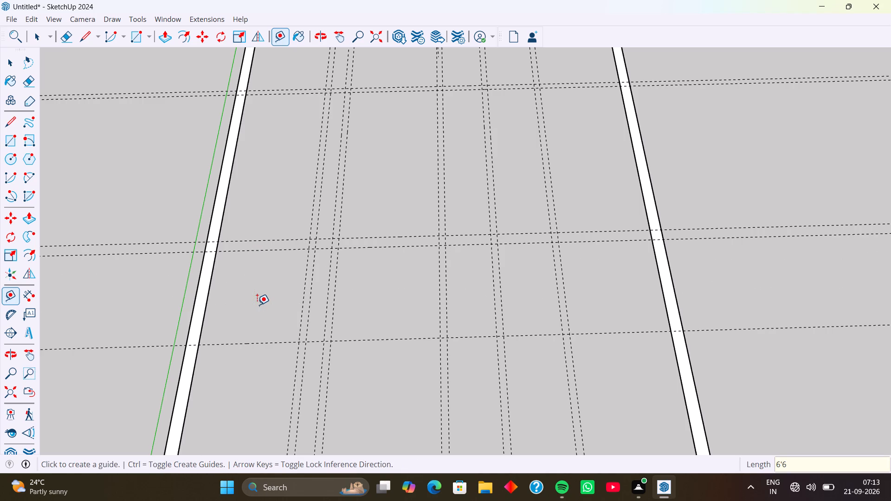
{"action": "left_click", "coordinate": [257, 342]}
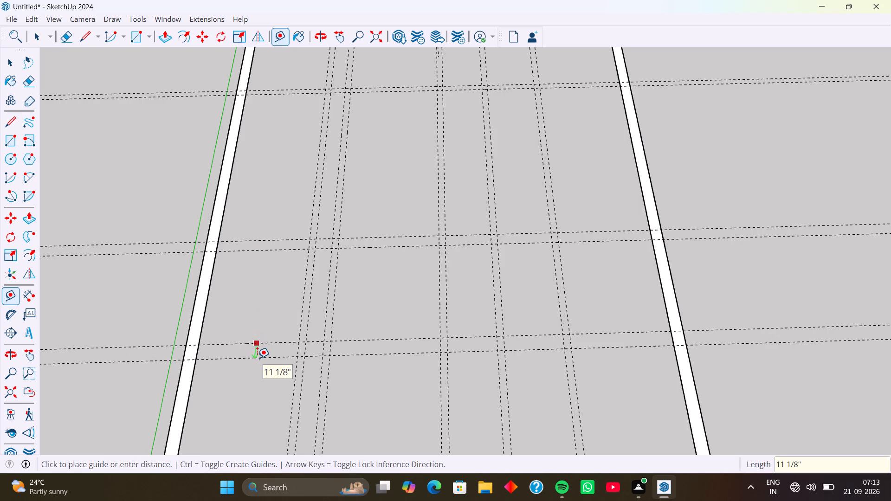
{"action": "key", "text": "9"}
{"action": "key", "text": "Return"}
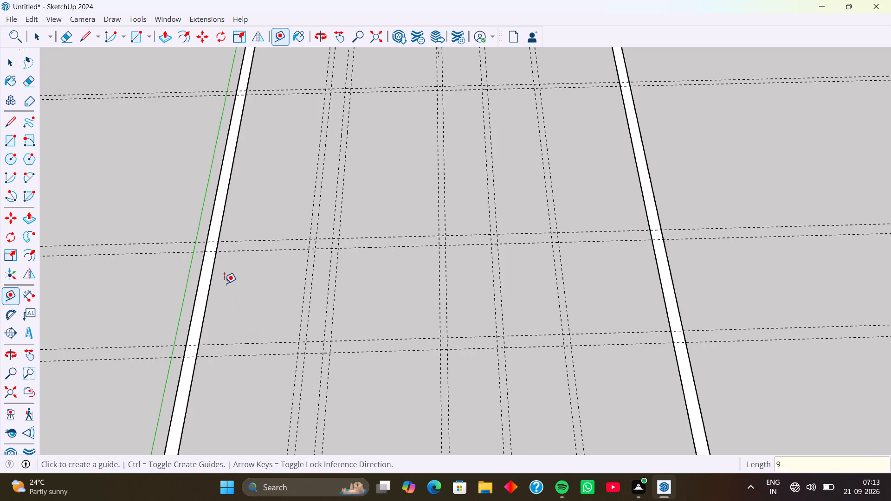
Place a guide 12'4" inward from the inner long edge beside the green axis, and revise its offset to 12'6".
{"action": "left_click", "coordinate": [212, 281]}
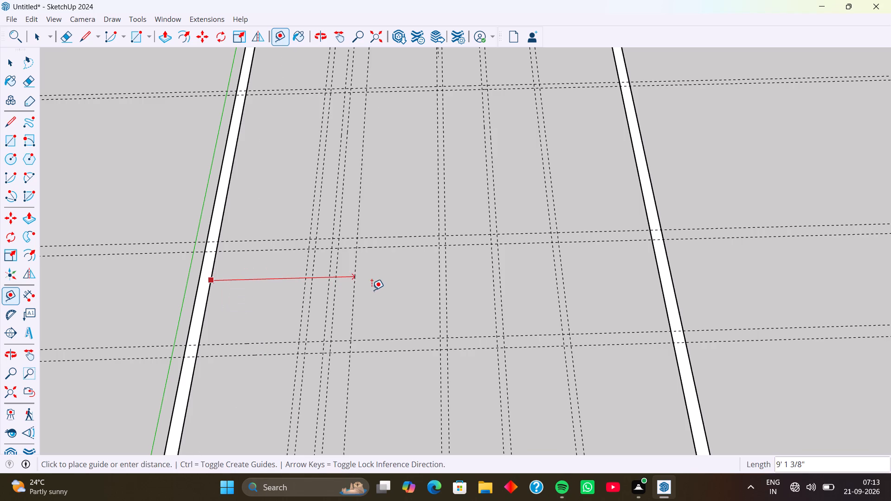
{"action": "type", "text": "12'"}
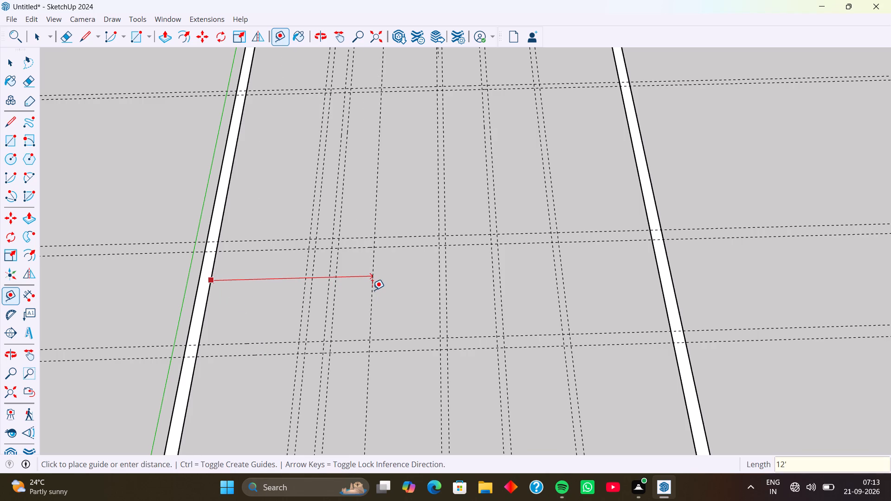
{"action": "key", "text": "4"}
{"action": "key", "text": "Return"}
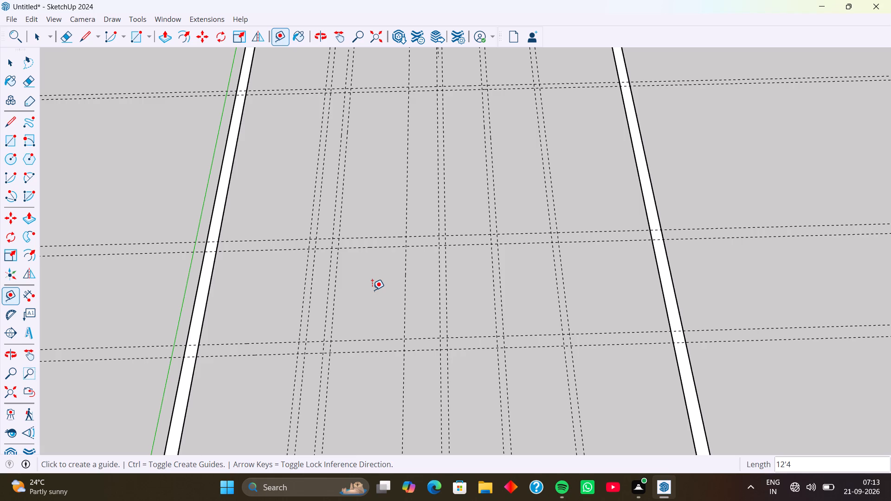
{"action": "type", "text": "12'6"}
{"action": "key", "text": "Return"}
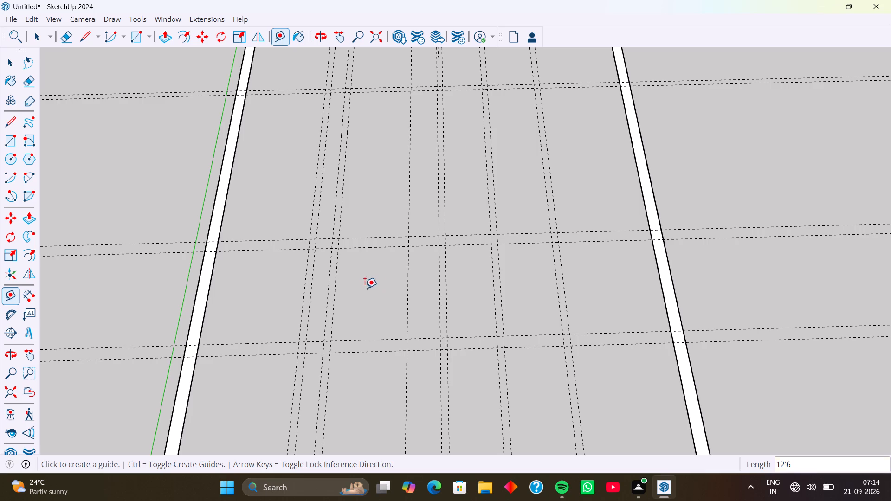
Add a parallel guide 9" beyond the 12'6" lengthwise guide, away from the green axis.
{"action": "left_click", "coordinate": [409, 281]}
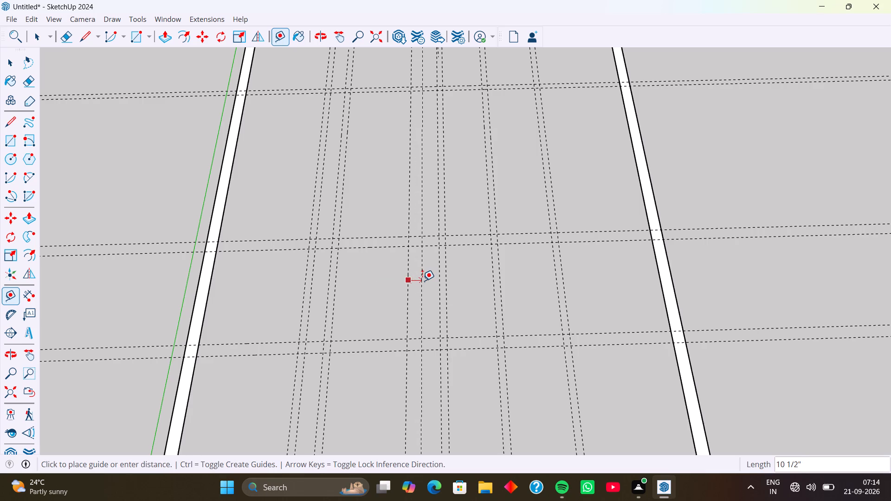
{"action": "key", "text": "9"}
{"action": "key", "text": "Return"}
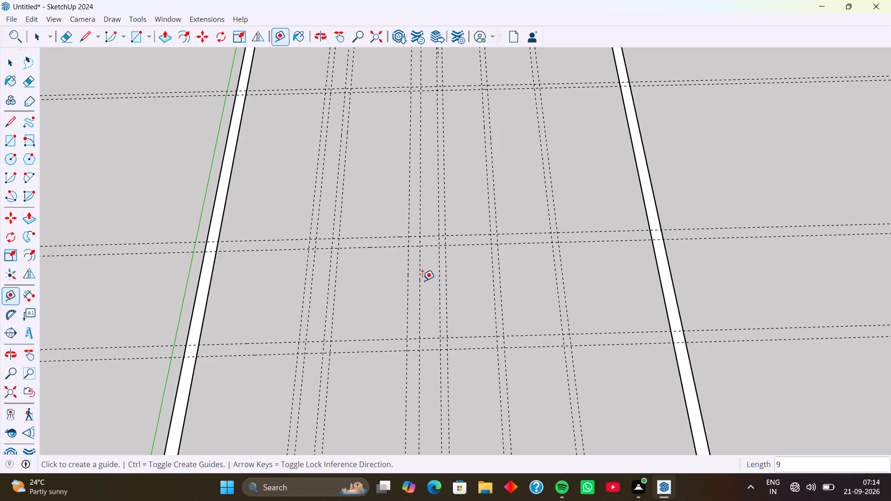
Add a crosswise guide 5" from the 13' guide, between it and its paired 9" guide.
{"action": "scroll", "coordinate": [511, 271], "scroll_direction": "up", "scroll_amount": 1}
{"action": "left_click", "coordinate": [627, 226]}
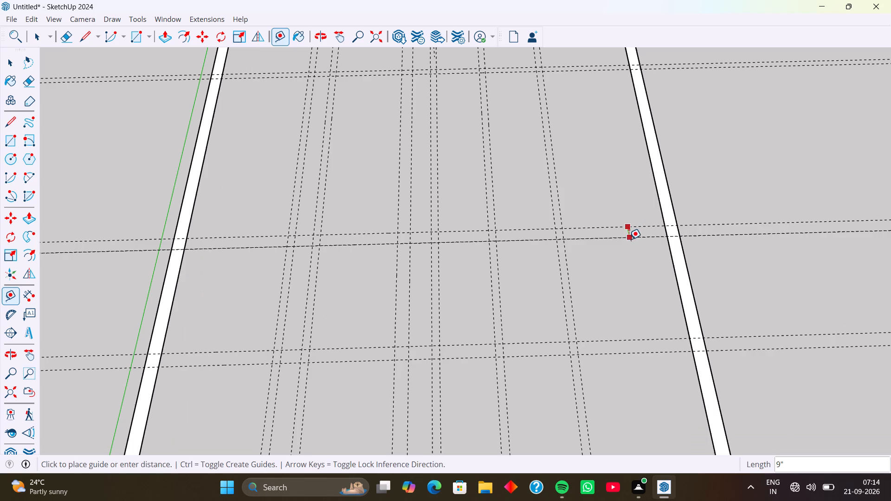
{"action": "key", "text": "5"}
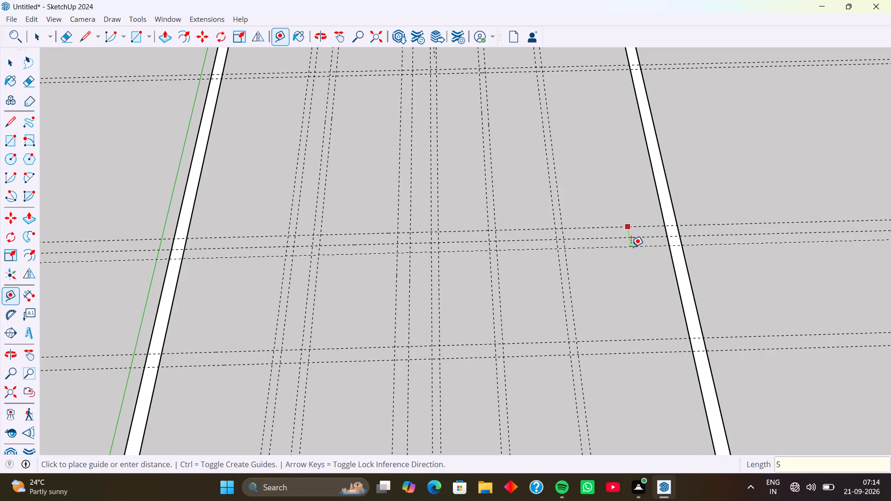
{"action": "key", "text": "Return"}
Place a crosswise guide 4' beyond the new 5" guide toward the near short side, plus a parallel guide 5" farther on.
{"action": "scroll", "coordinate": [620, 248], "scroll_direction": "up", "scroll_amount": 1}
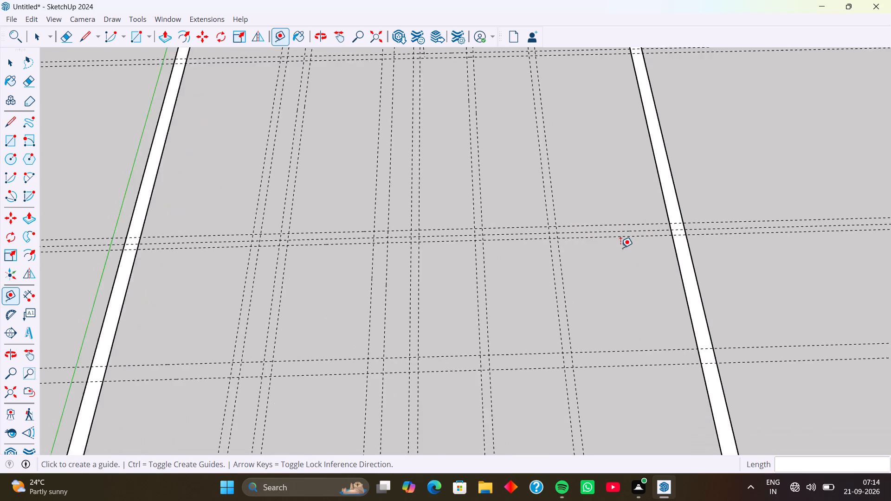
{"action": "scroll", "coordinate": [620, 248], "scroll_direction": "up", "scroll_amount": 2}
{"action": "left_click", "coordinate": [620, 227]}
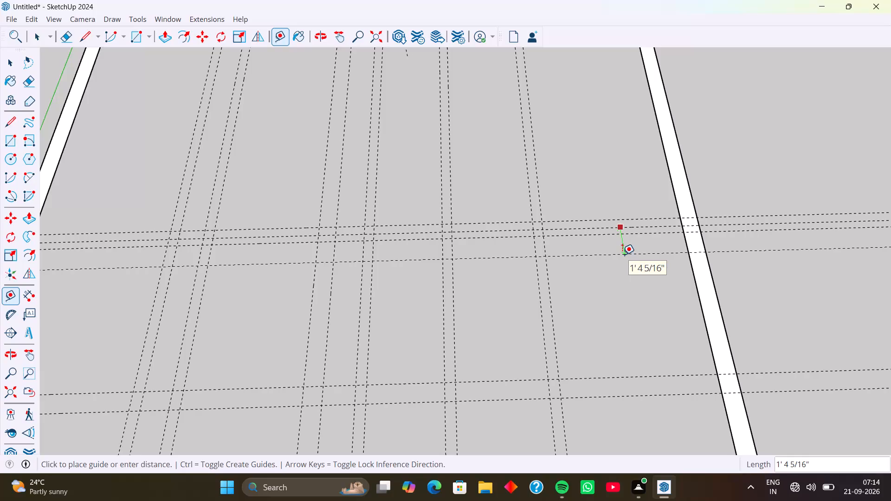
{"action": "type", "text": "4'"}
{"action": "key", "text": "Return"}
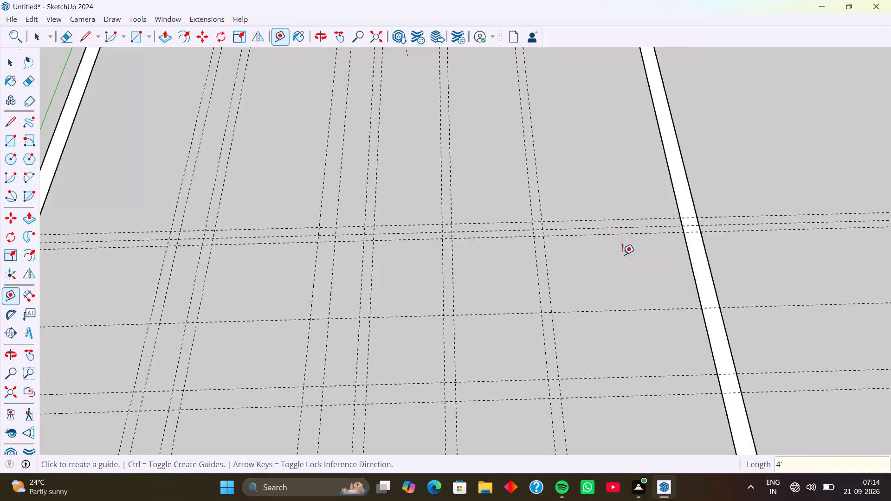
{"action": "scroll", "coordinate": [631, 261], "scroll_direction": "down", "scroll_amount": 4}
{"action": "left_click", "coordinate": [622, 303]}
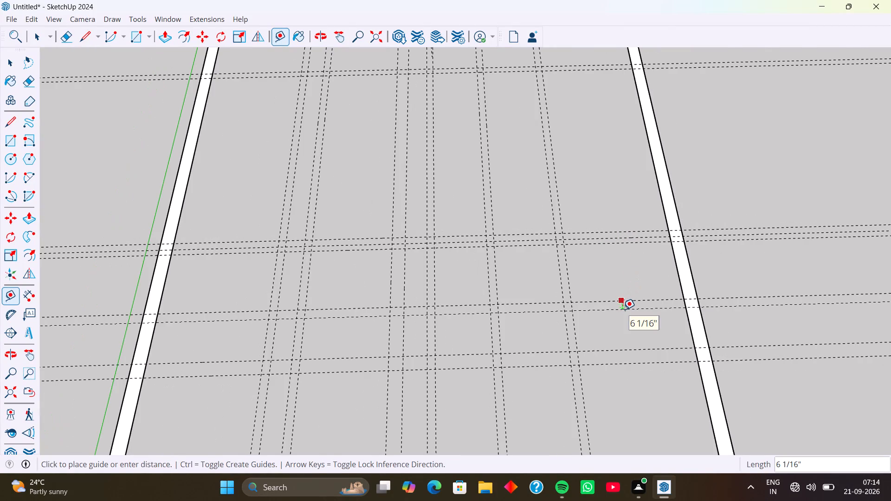
{"action": "key", "text": "5"}
{"action": "key", "text": "Return"}
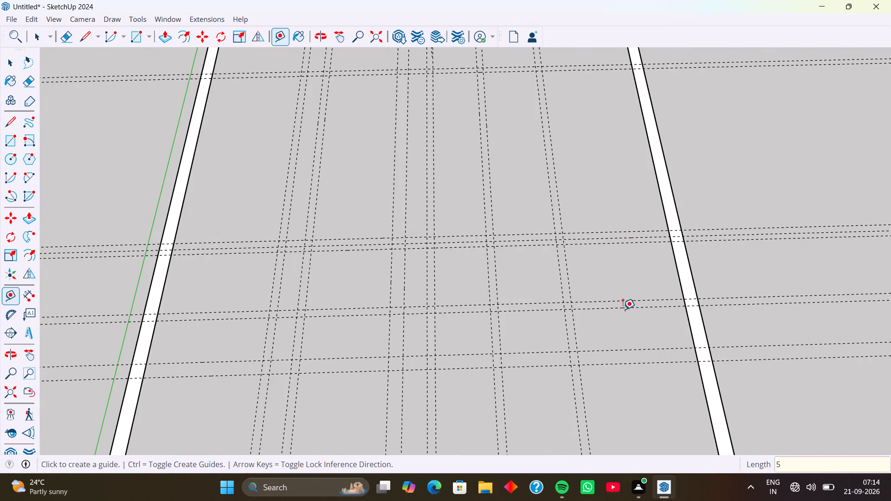
Place a crosswise guide 12' beyond the newest 5" guide toward the near short side, plus a parallel guide 9" farther on.
{"action": "left_click", "coordinate": [614, 308]}
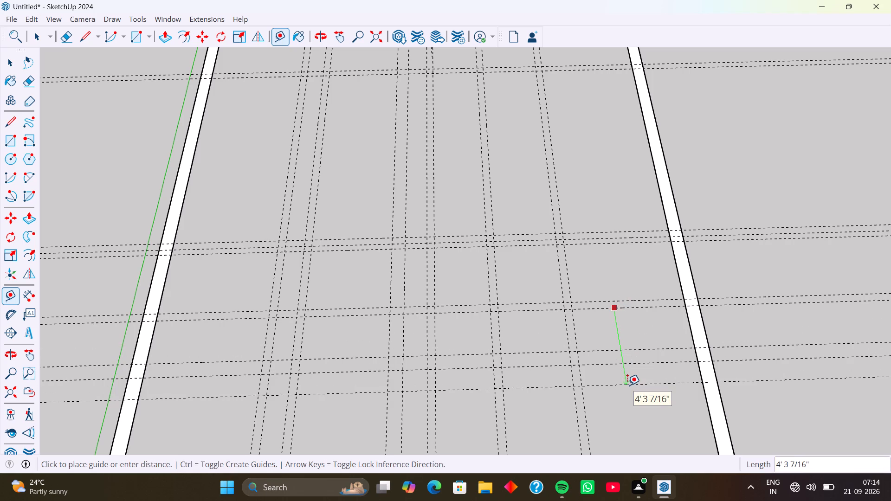
{"action": "type", "text": "12"}
{"action": "key", "text": "apostrophe"}
{"action": "key", "text": "Return"}
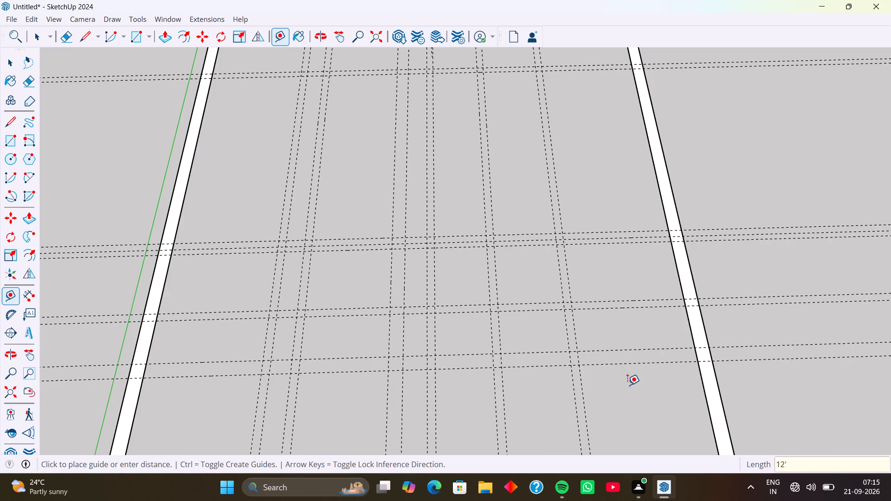
{"action": "scroll", "coordinate": [623, 373], "scroll_direction": "down", "scroll_amount": 13}
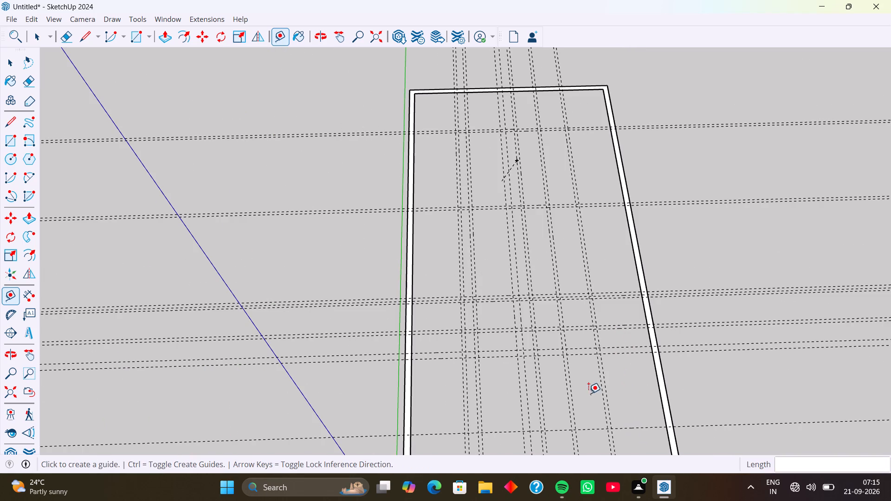
{"action": "middle_click_drag", "start_coordinate": [609, 382], "coordinate": [584, 250], "text": "shift"}
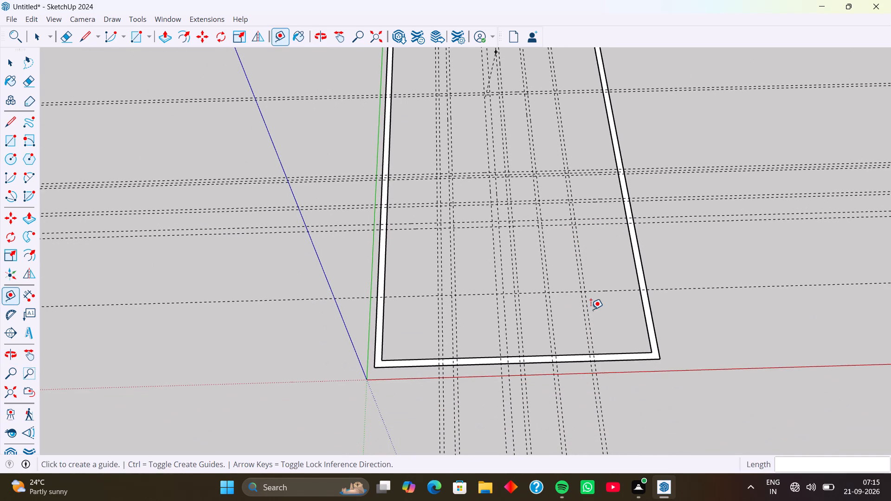
{"action": "middle_click_drag", "start_coordinate": [599, 335], "coordinate": [598, 357]}
{"action": "scroll", "coordinate": [603, 292], "scroll_direction": "up", "scroll_amount": 1}
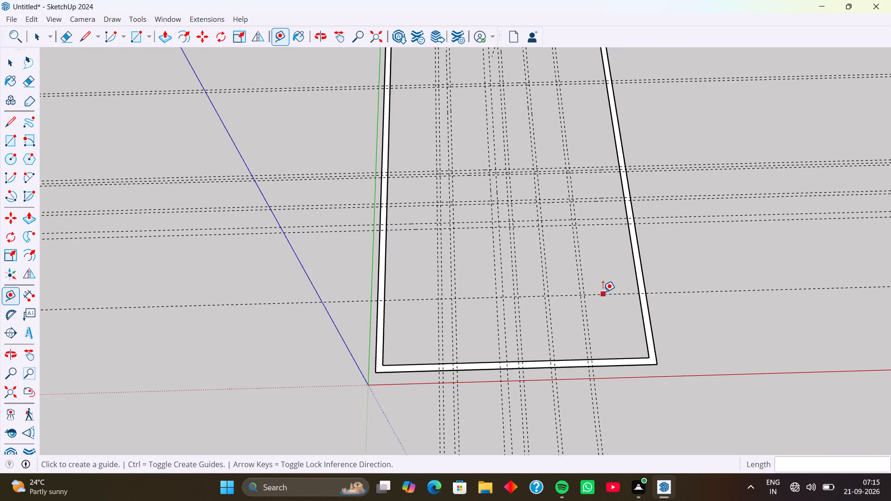
{"action": "scroll", "coordinate": [603, 292], "scroll_direction": "up", "scroll_amount": 5}
{"action": "left_click", "coordinate": [602, 297]}
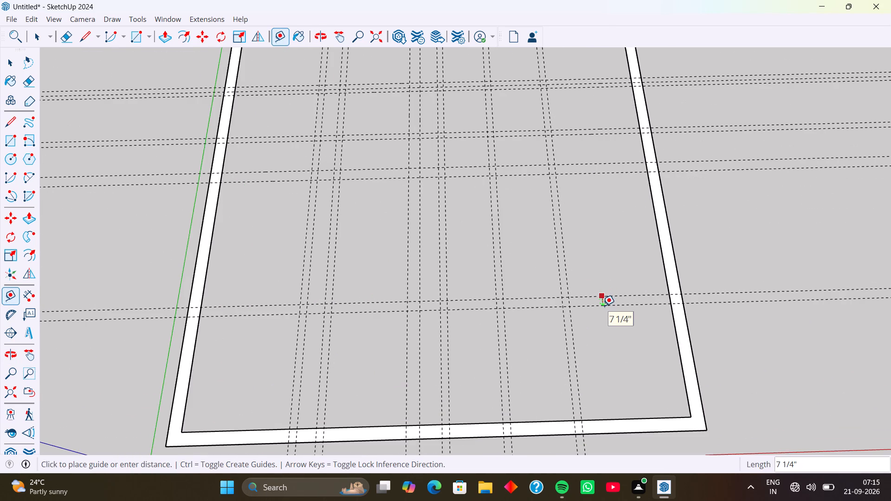
{"action": "key", "text": "9"}
{"action": "key", "text": "Return"}
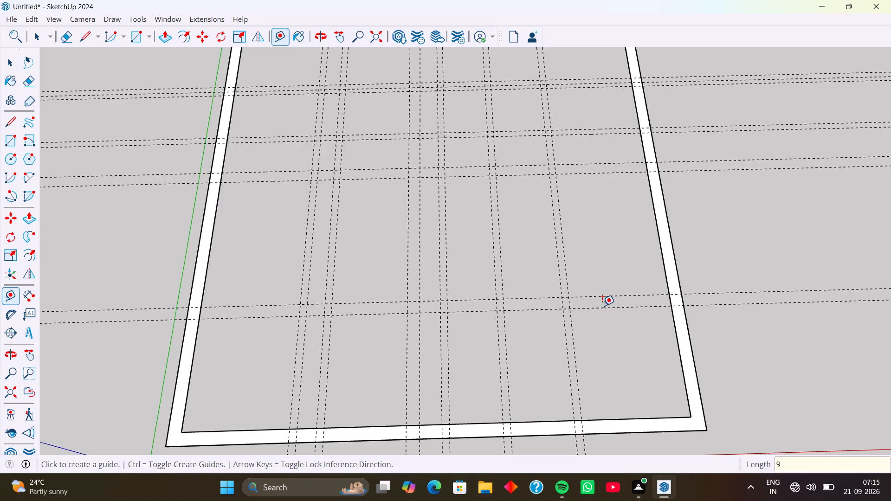
Measure the distance from the newest 9" crosswise guide to the inner edge of the near short wall.
{"action": "left_click", "coordinate": [606, 306]}
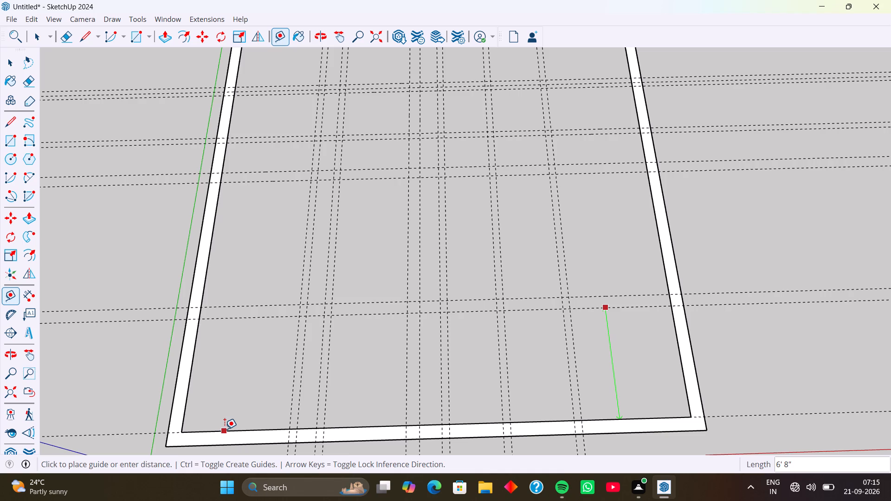
{"action": "key", "text": "space"}
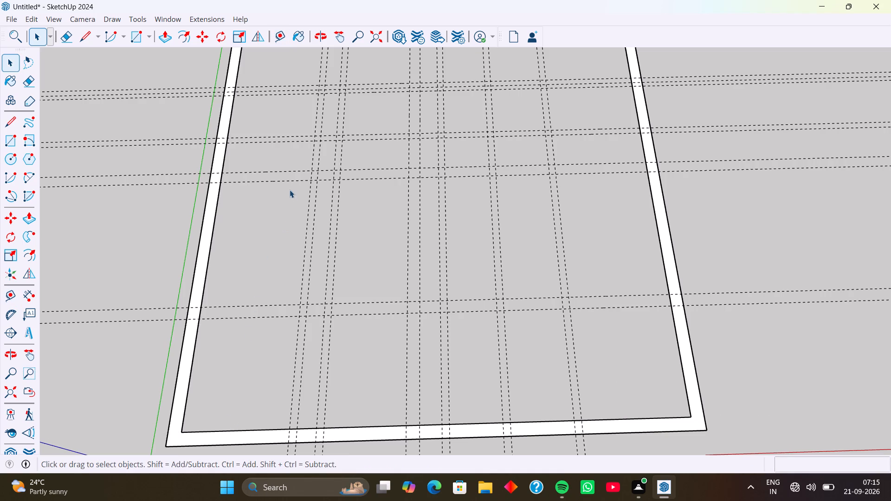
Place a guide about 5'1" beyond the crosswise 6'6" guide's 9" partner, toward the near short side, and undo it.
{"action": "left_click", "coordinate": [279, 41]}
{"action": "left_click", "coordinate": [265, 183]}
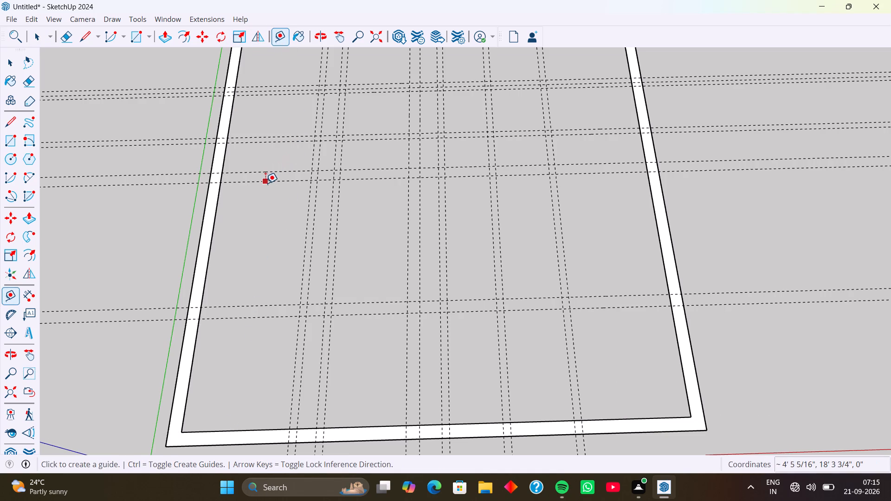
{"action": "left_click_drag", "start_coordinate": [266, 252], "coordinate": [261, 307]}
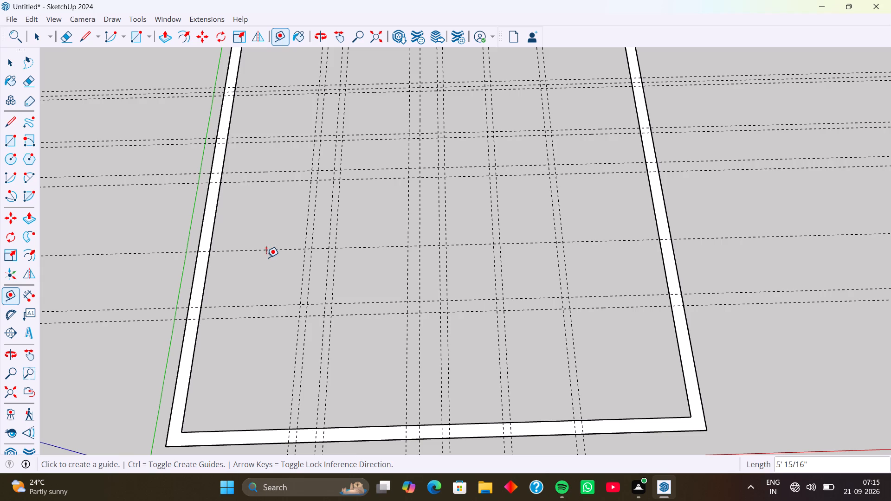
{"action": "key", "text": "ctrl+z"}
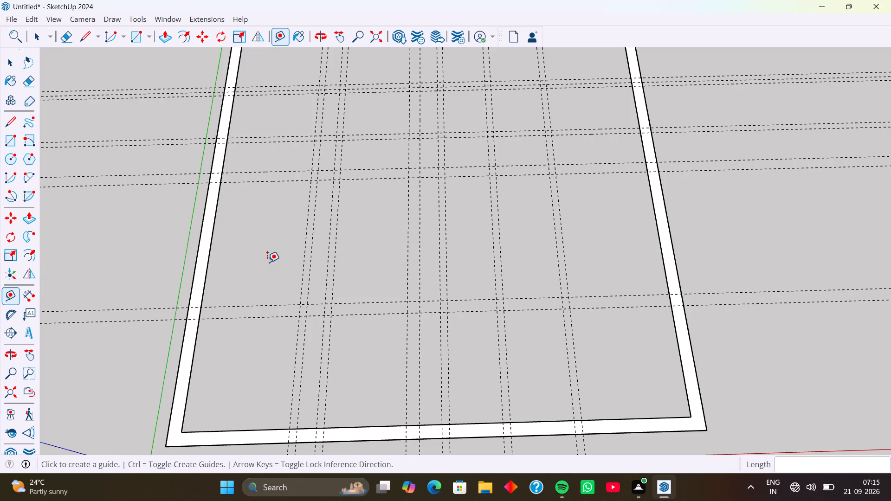
Measure the distance from the 6'6" guide's 9" partner to the inner edge of the near short wall.
{"action": "left_click", "coordinate": [261, 181]}
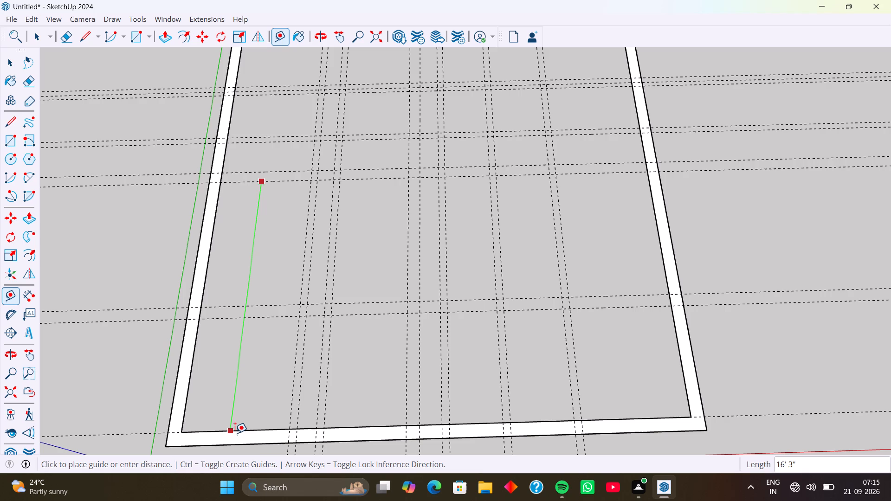
{"action": "key", "text": "space"}
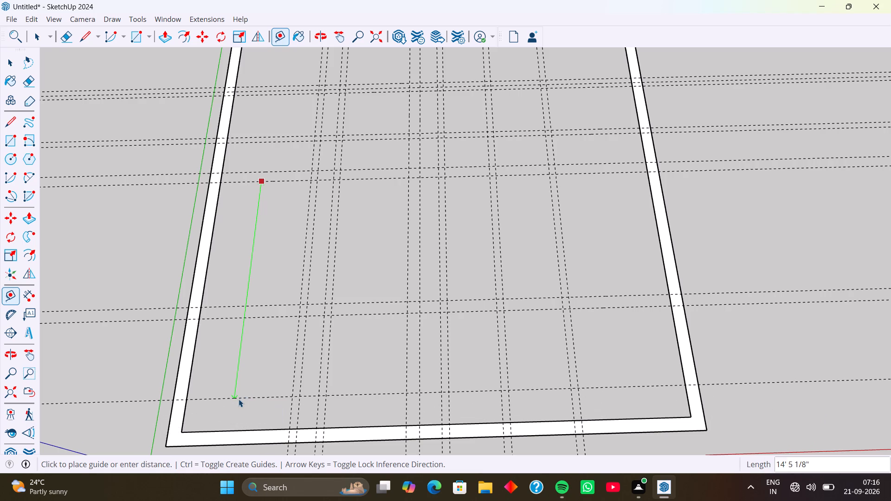
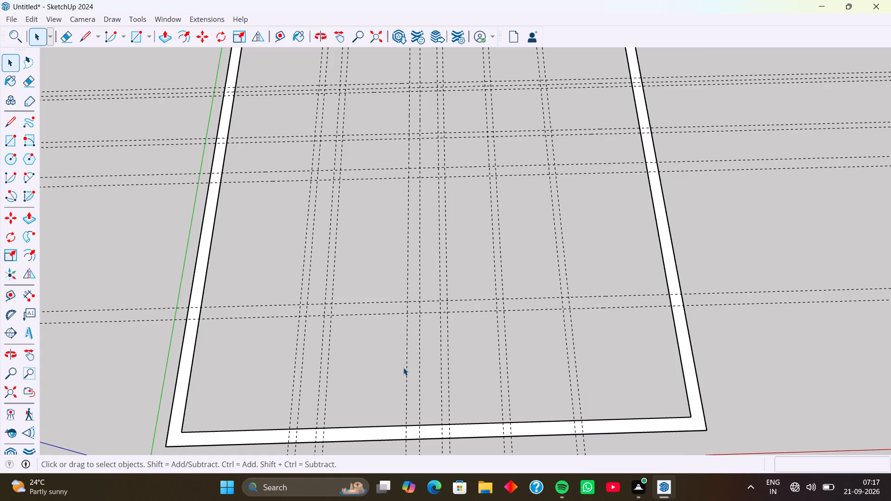
Draw two nested rectangles, 7'10" by 6'5" and 7'5" by 6', from the inner wall corner at the far short side near the green axis.
{"action": "scroll", "coordinate": [262, 171], "scroll_direction": "down", "scroll_amount": 8}
{"action": "scroll", "coordinate": [353, 160], "scroll_direction": "down", "scroll_amount": 7}
{"action": "scroll", "coordinate": [324, 123], "scroll_direction": "down", "scroll_amount": 2}
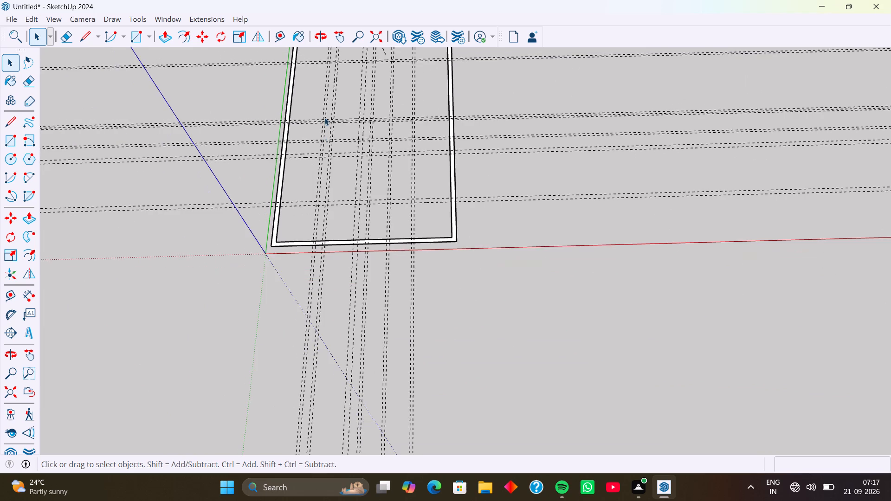
{"action": "scroll", "coordinate": [325, 116], "scroll_direction": "down", "scroll_amount": 5}
{"action": "middle_click_drag", "start_coordinate": [330, 101], "coordinate": [335, 137], "text": "shift"}
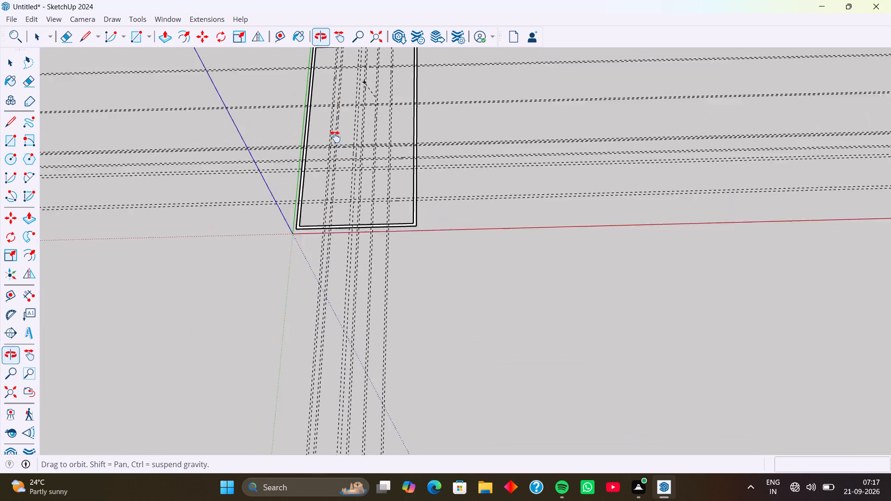
{"action": "middle_click_drag", "start_coordinate": [335, 137], "coordinate": [339, 202], "text": "shift"}
{"action": "middle_click_drag", "start_coordinate": [338, 137], "coordinate": [338, 225], "text": "shift"}
{"action": "scroll", "coordinate": [333, 213], "scroll_direction": "up", "scroll_amount": 9}
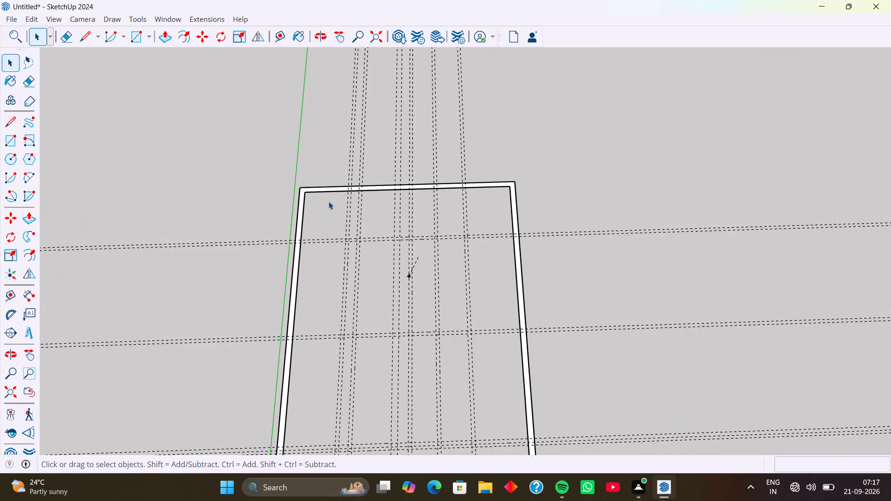
{"action": "scroll", "coordinate": [329, 201], "scroll_direction": "up", "scroll_amount": 13}
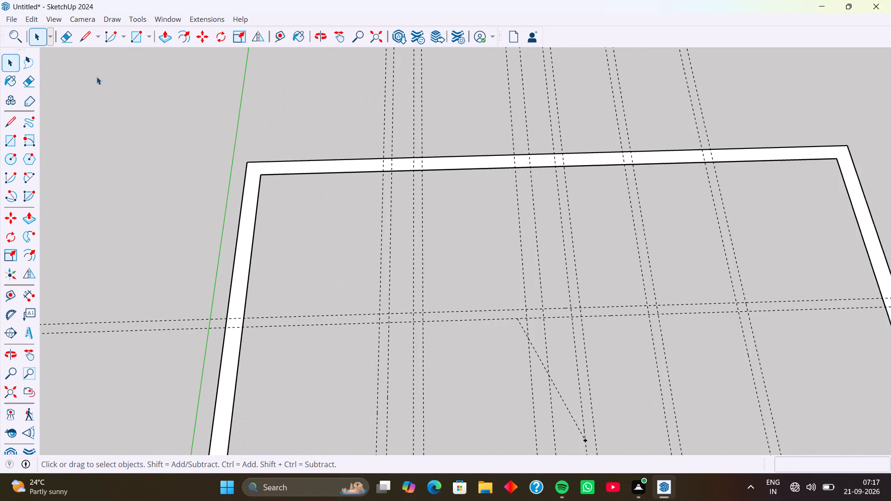
{"action": "left_click", "coordinate": [132, 36]}
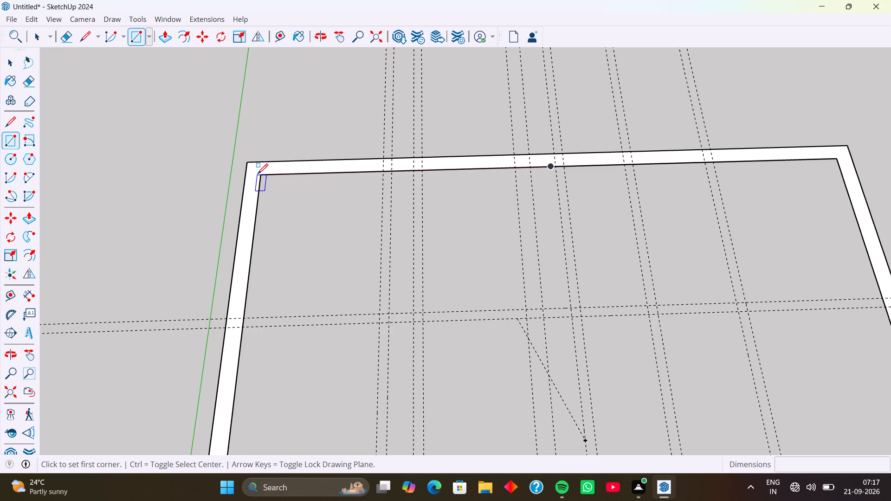
{"action": "left_click", "coordinate": [259, 175]}
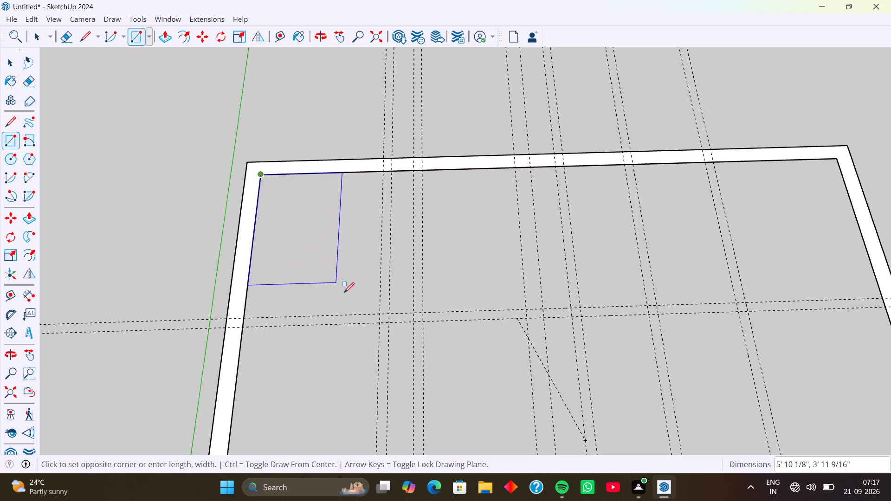
{"action": "left_click", "coordinate": [390, 324]}
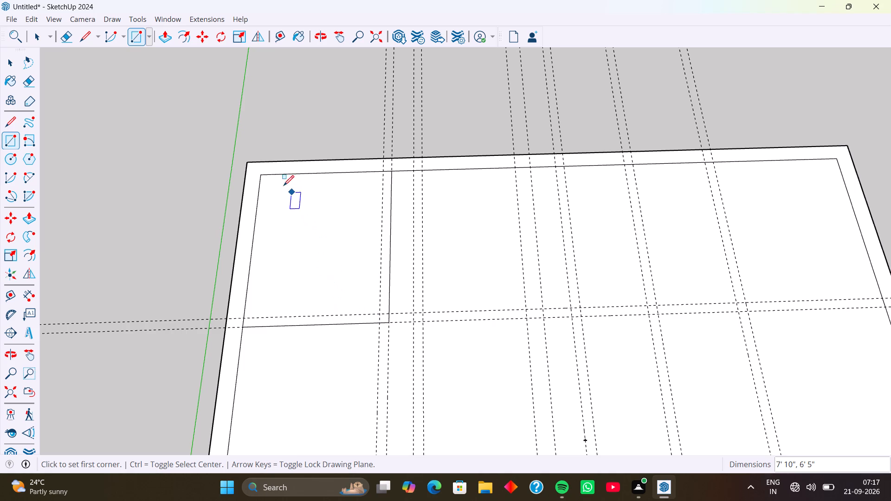
{"action": "left_click", "coordinate": [262, 173]}
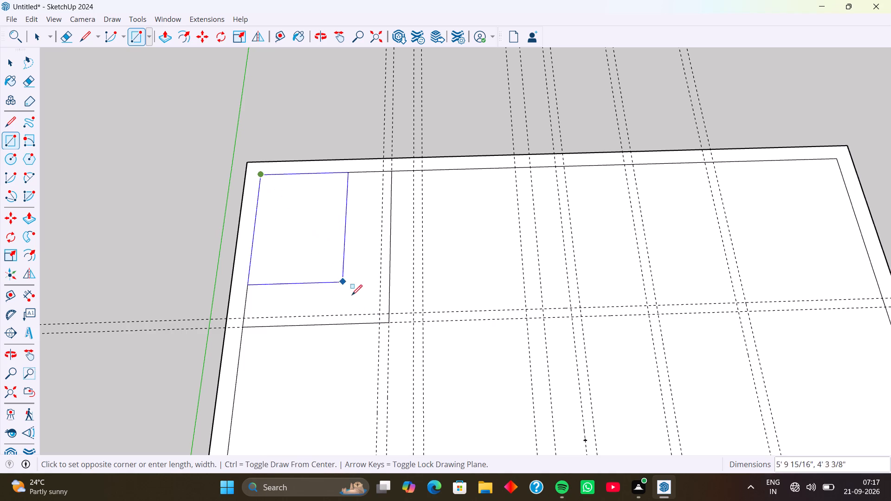
{"action": "left_click", "coordinate": [379, 316]}
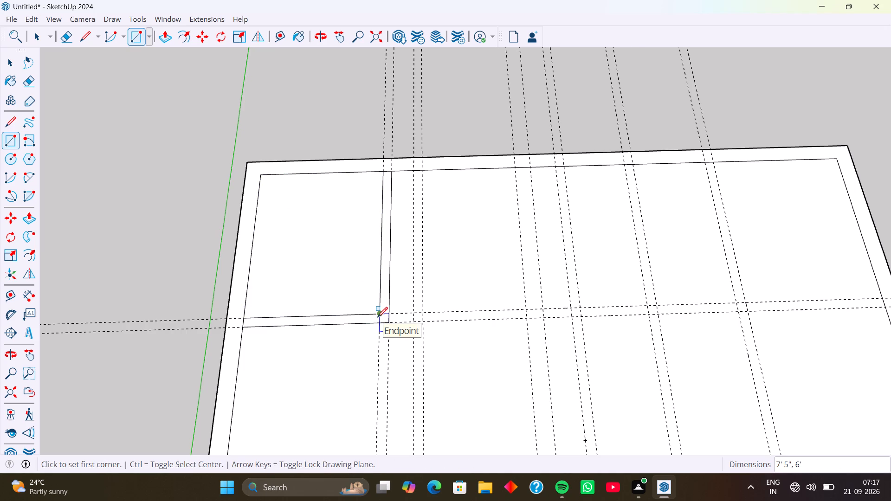
Delete the floor face inside the 7'5" by 6' corner rectangle.
{"action": "scroll", "coordinate": [377, 317], "scroll_direction": "up", "scroll_amount": 1}
{"action": "key", "text": "space"}
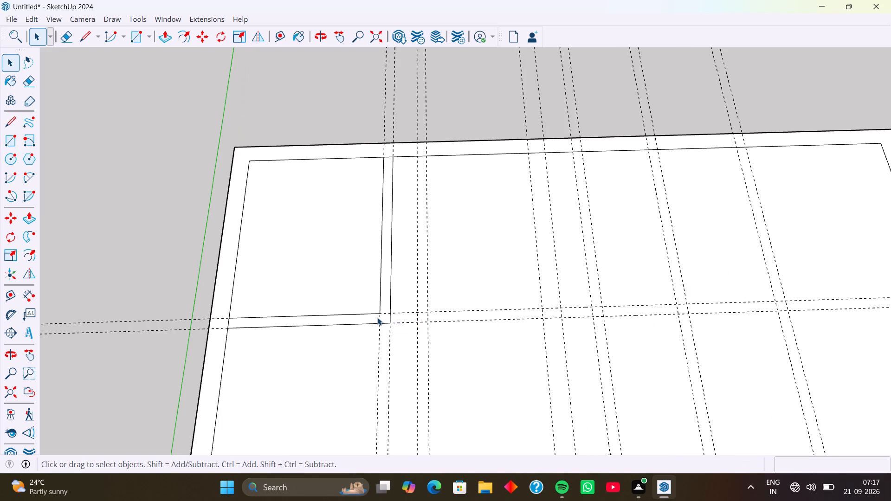
{"action": "left_click", "coordinate": [341, 265]}
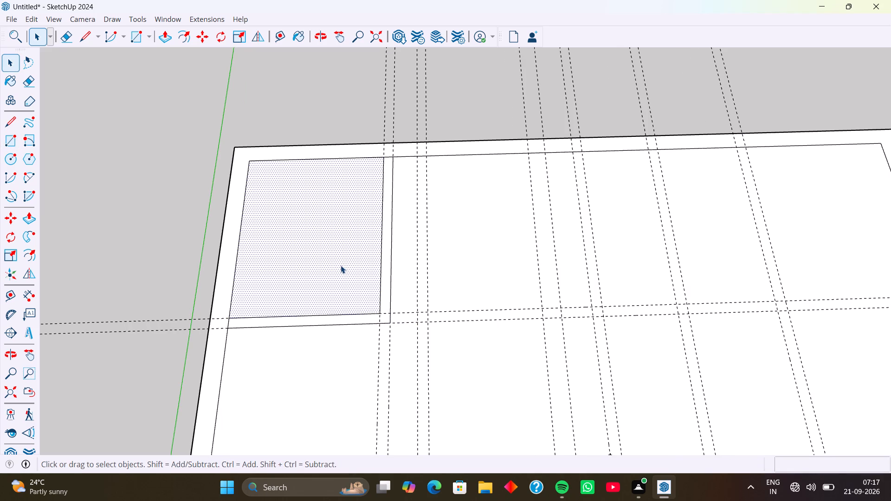
{"action": "key", "text": "Delete"}
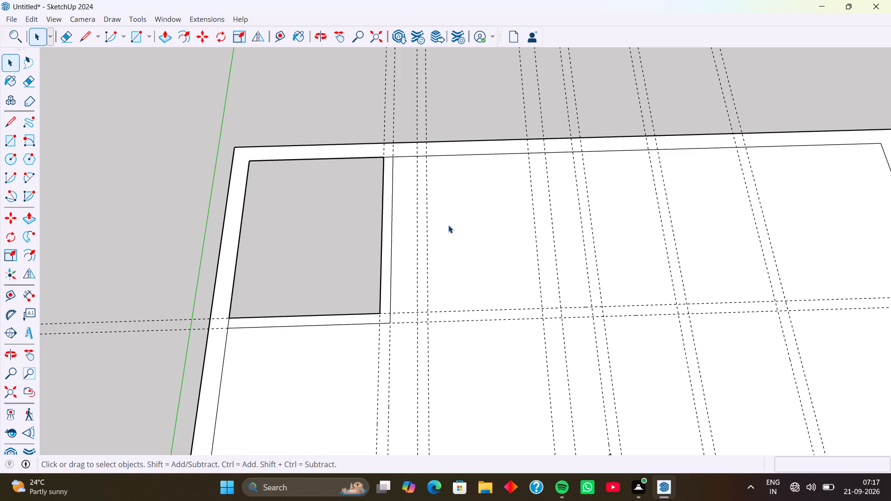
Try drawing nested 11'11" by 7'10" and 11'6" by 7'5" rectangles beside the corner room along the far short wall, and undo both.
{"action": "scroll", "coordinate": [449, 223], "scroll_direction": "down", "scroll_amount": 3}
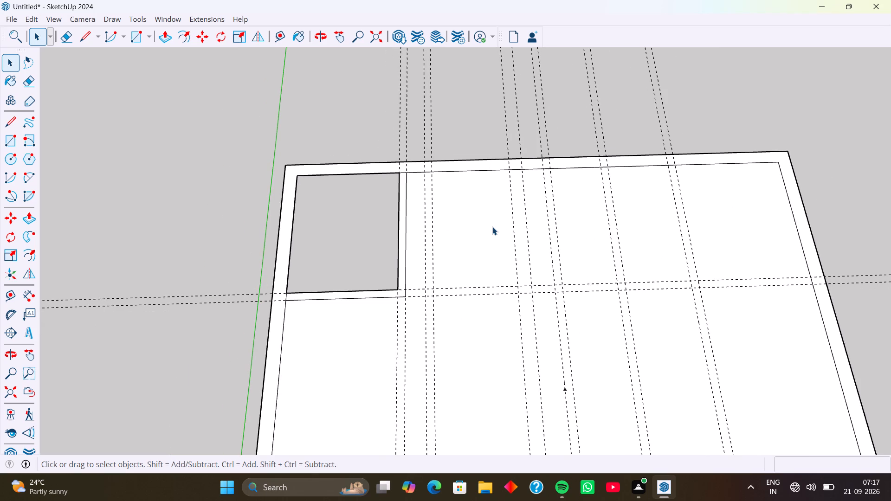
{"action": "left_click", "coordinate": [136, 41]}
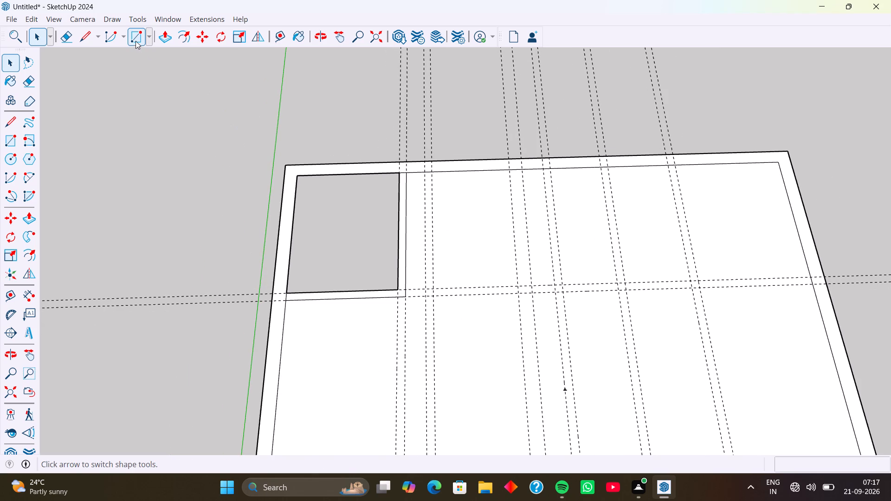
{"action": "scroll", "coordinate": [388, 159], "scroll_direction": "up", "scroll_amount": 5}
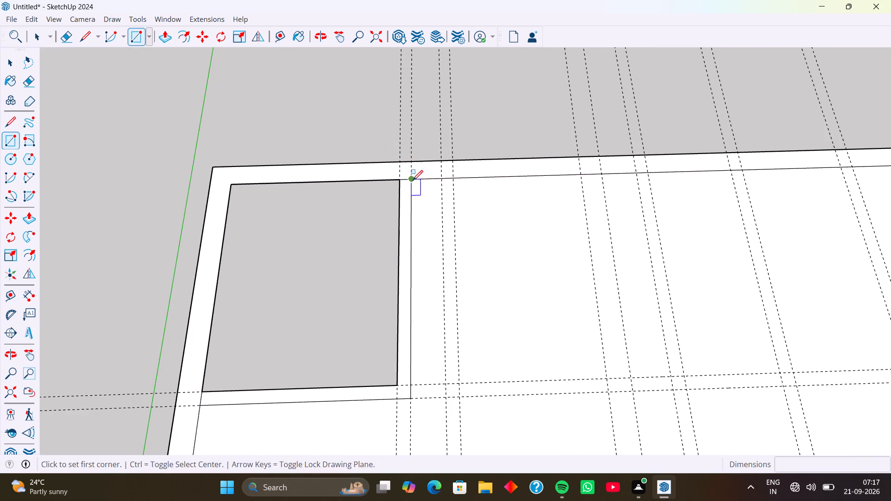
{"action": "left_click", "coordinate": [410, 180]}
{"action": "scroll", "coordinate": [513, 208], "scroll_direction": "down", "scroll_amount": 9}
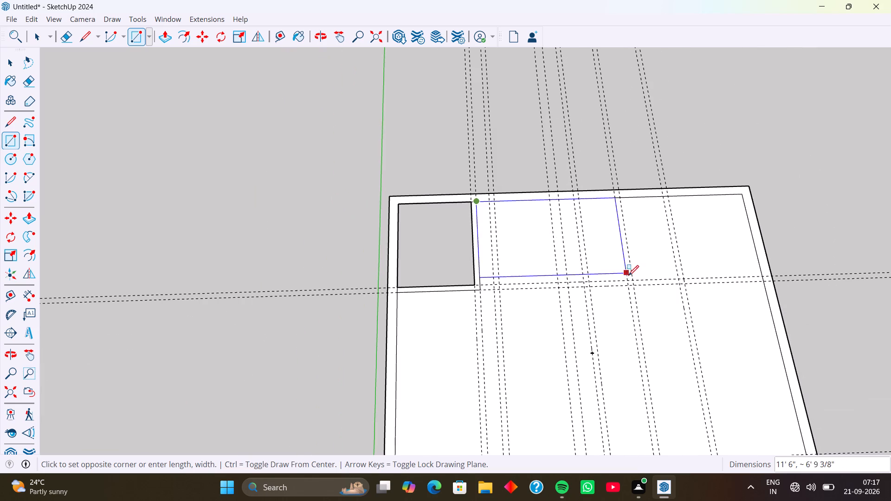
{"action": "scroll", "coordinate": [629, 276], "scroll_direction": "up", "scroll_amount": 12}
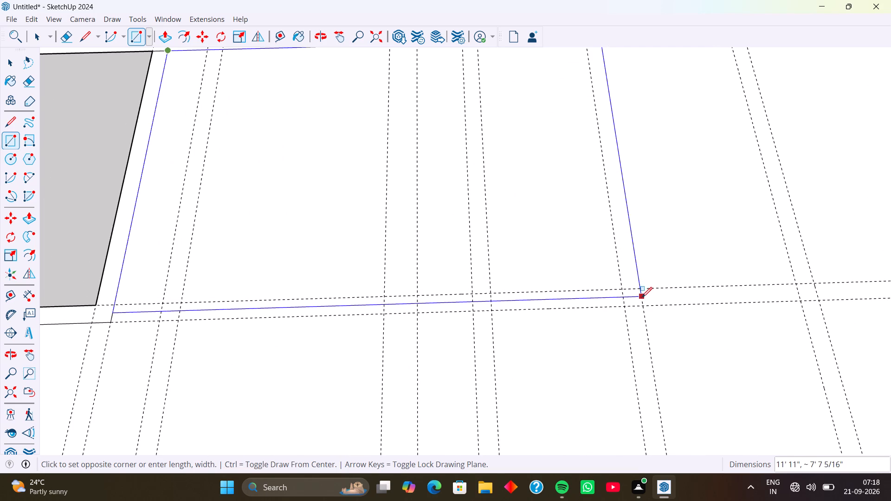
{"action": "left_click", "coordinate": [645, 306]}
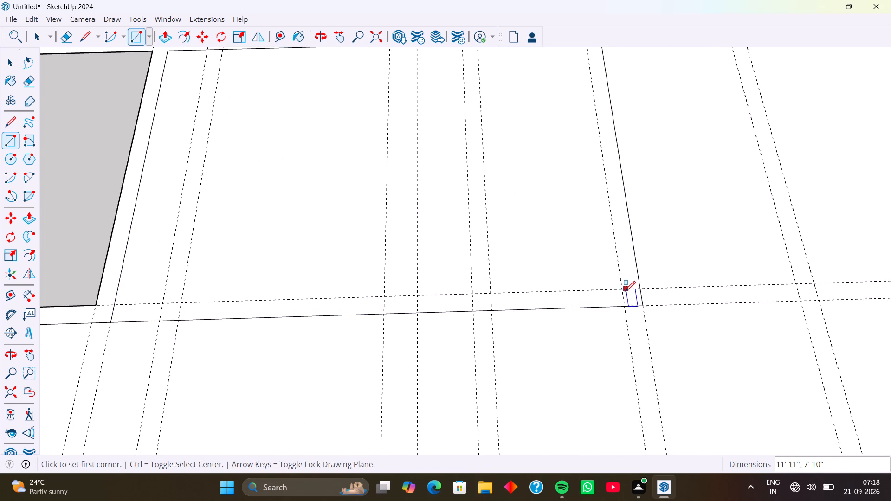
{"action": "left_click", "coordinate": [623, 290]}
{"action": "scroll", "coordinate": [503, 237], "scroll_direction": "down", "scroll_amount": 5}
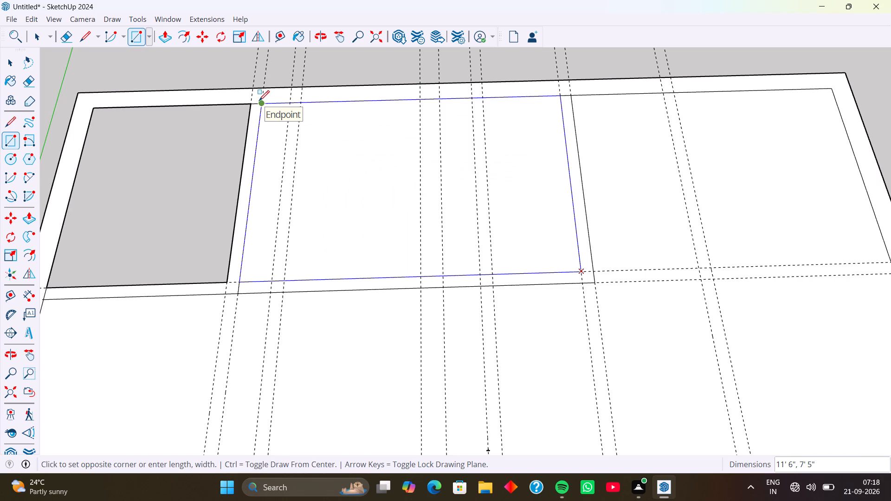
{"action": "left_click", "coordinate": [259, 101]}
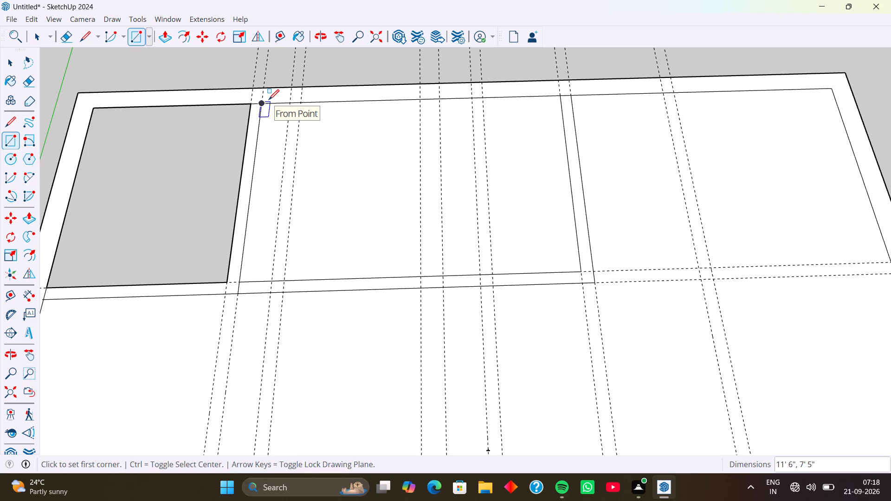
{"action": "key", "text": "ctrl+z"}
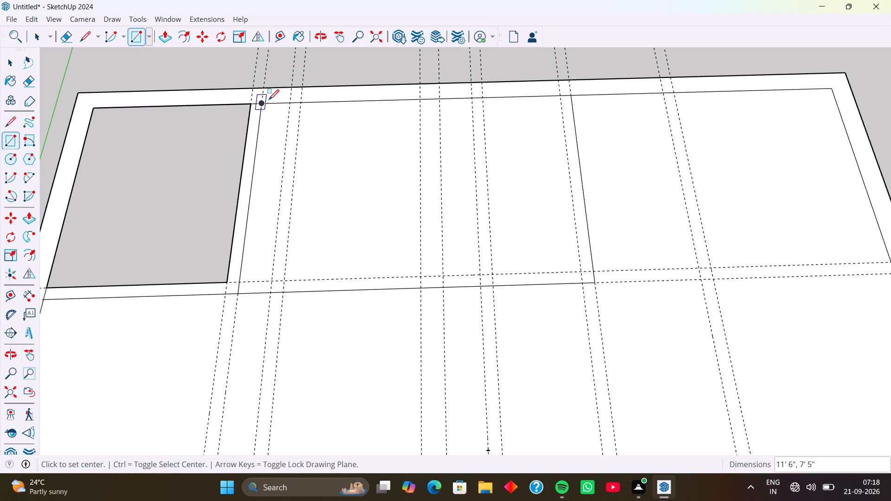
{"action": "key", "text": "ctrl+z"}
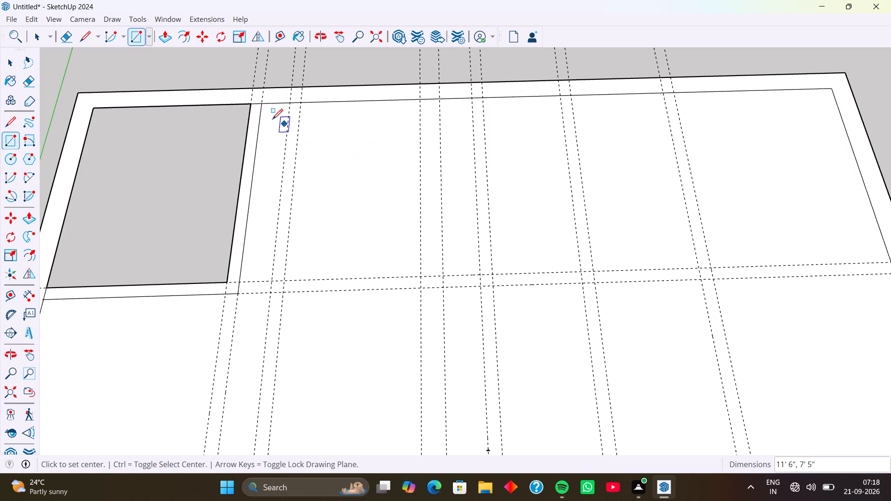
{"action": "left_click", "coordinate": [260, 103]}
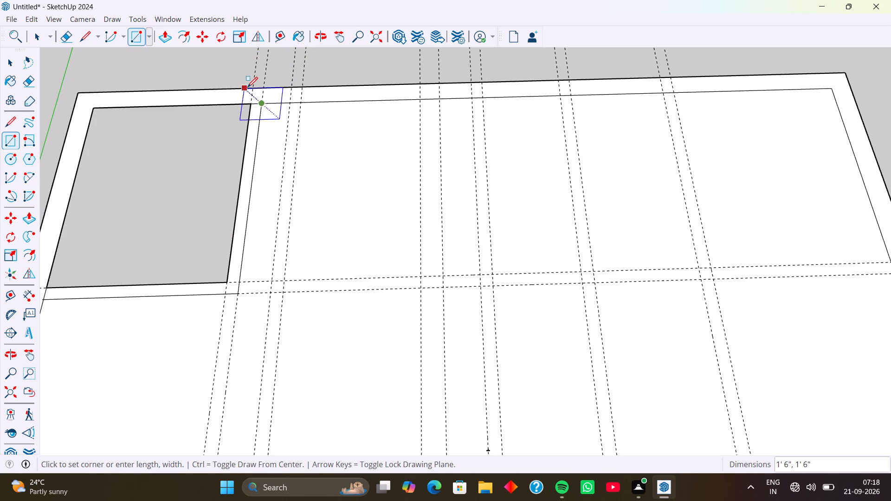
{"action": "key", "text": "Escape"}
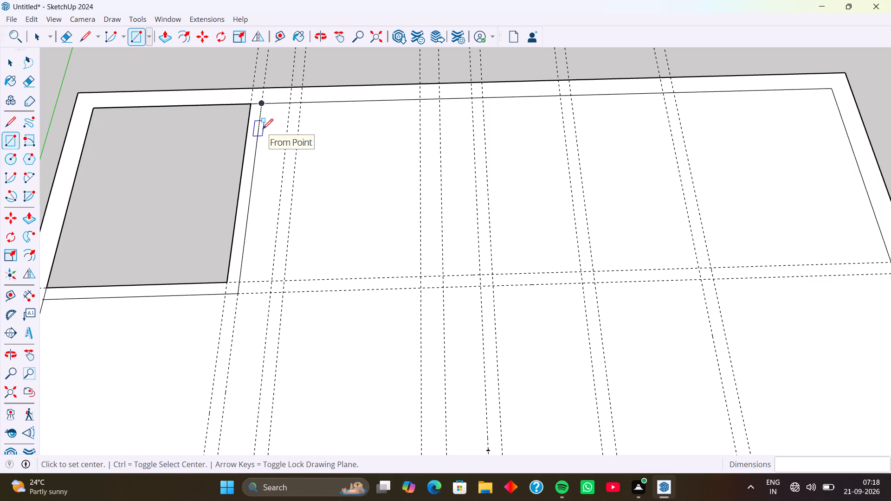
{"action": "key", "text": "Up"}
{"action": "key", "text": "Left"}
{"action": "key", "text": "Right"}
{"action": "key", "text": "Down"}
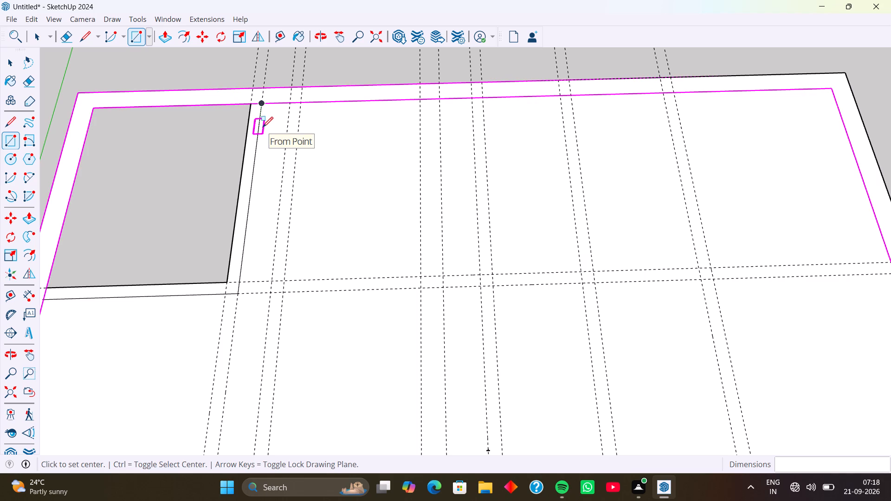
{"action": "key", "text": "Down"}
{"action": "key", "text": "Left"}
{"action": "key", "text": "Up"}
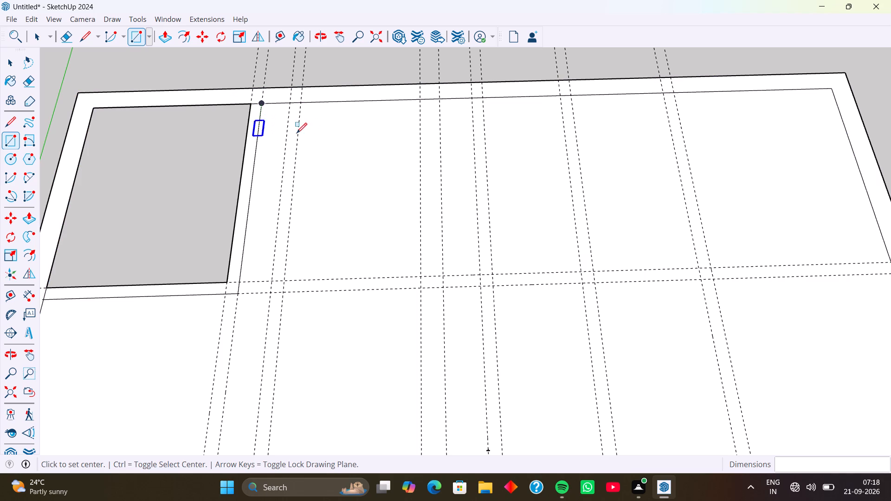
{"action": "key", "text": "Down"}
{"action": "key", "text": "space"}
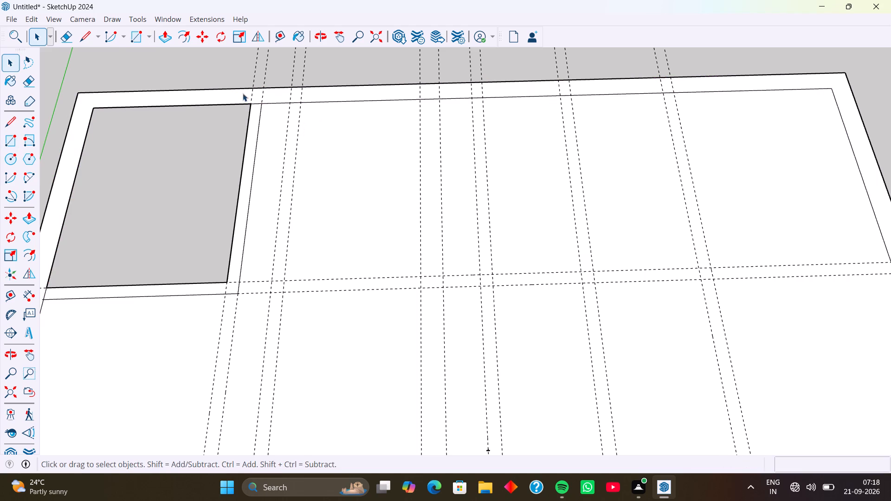
Draw nested 7'10" by 11'11" and 7'5" by 11'6" rectangles from the corner room's outer partition edge on the far short wall.
{"action": "left_click", "coordinate": [134, 42]}
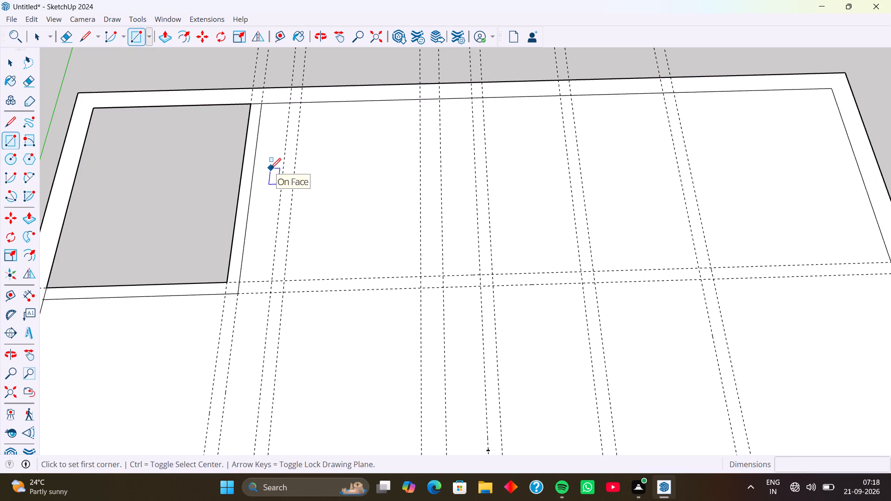
{"action": "scroll", "coordinate": [263, 139], "scroll_direction": "up", "scroll_amount": 3}
{"action": "left_click", "coordinate": [263, 93]}
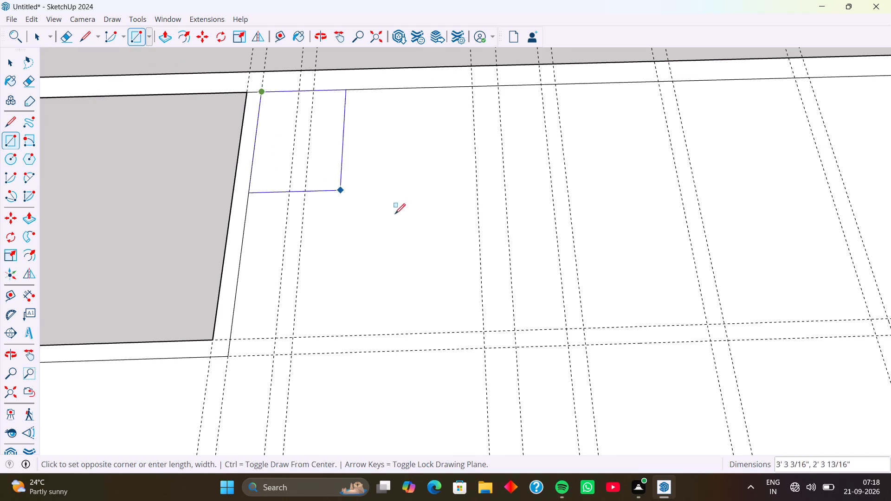
{"action": "scroll", "coordinate": [412, 224], "scroll_direction": "down", "scroll_amount": 3}
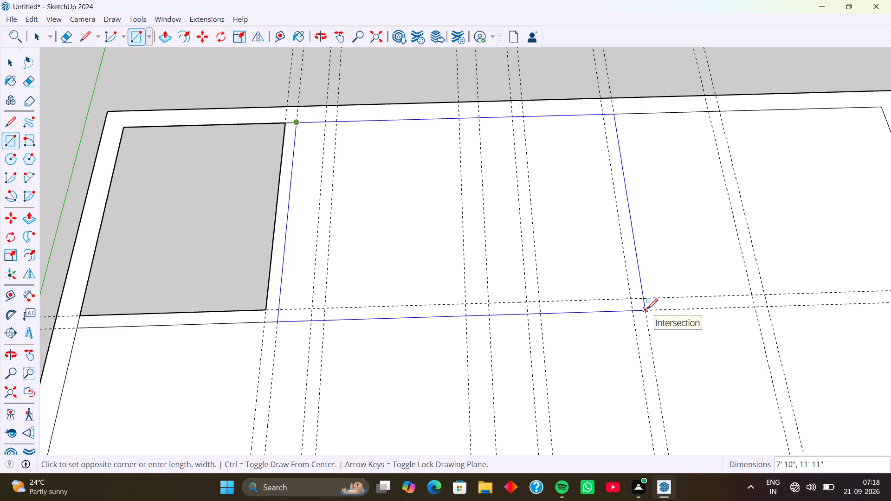
{"action": "left_click", "coordinate": [647, 310]}
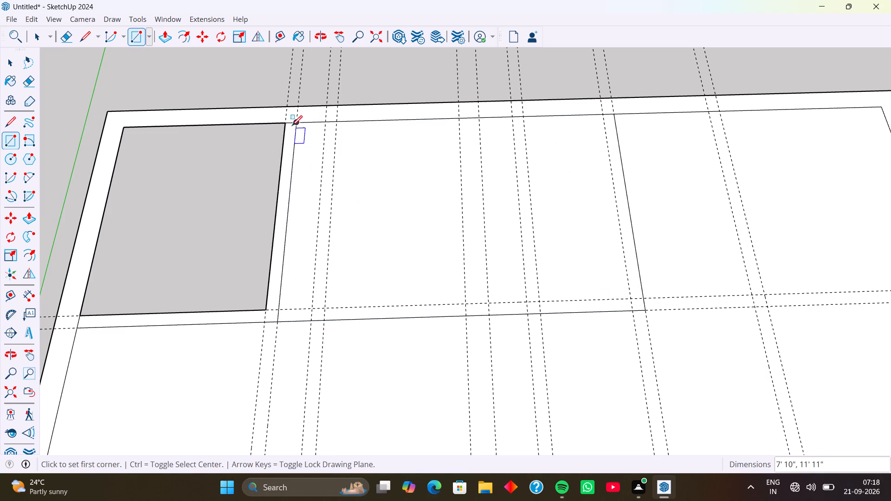
{"action": "left_click", "coordinate": [298, 122]}
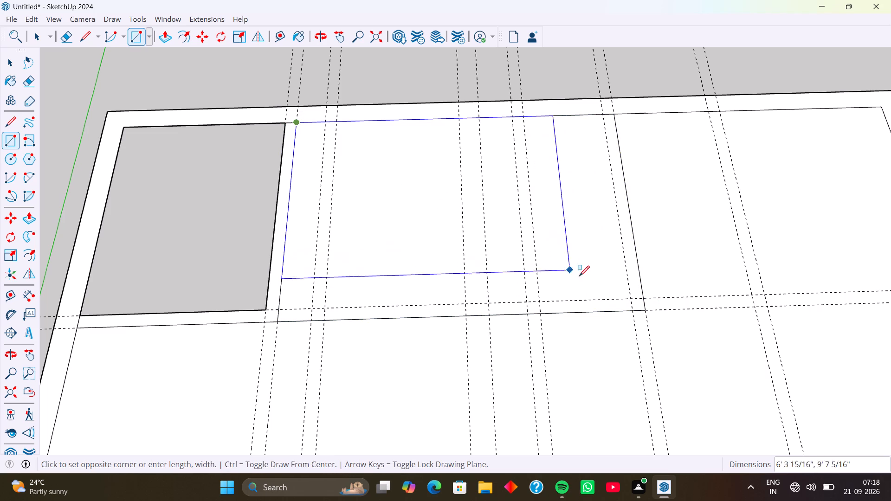
{"action": "left_click", "coordinate": [630, 299]}
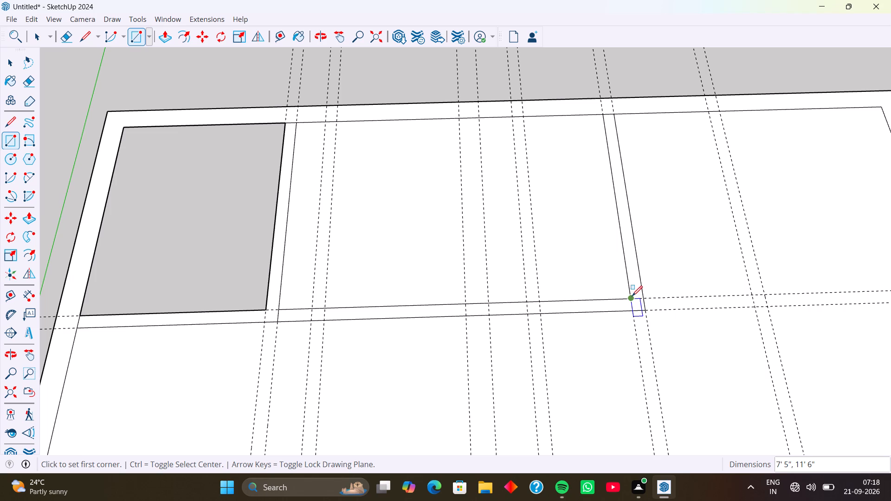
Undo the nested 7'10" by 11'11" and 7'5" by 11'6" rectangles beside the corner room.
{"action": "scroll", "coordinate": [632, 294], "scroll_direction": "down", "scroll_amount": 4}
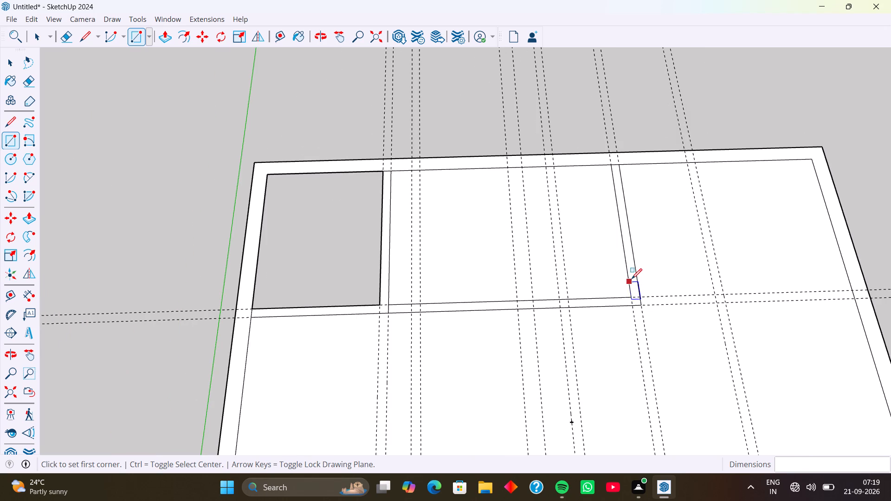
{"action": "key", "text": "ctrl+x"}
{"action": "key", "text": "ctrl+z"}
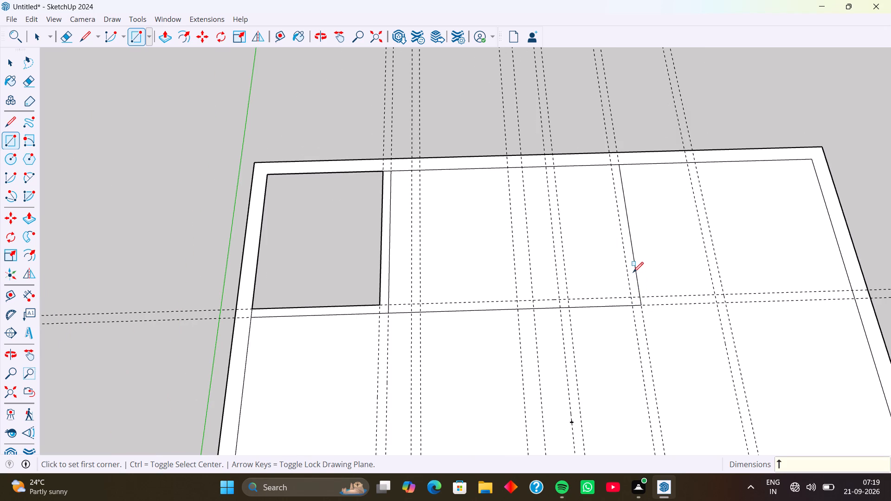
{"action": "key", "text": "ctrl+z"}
Draw nested 15'11" by 7'10" and 15'6" by 7'5" rectangles from the corner room's outer partition edge on the far short wall.
{"action": "scroll", "coordinate": [382, 167], "scroll_direction": "up", "scroll_amount": 2}
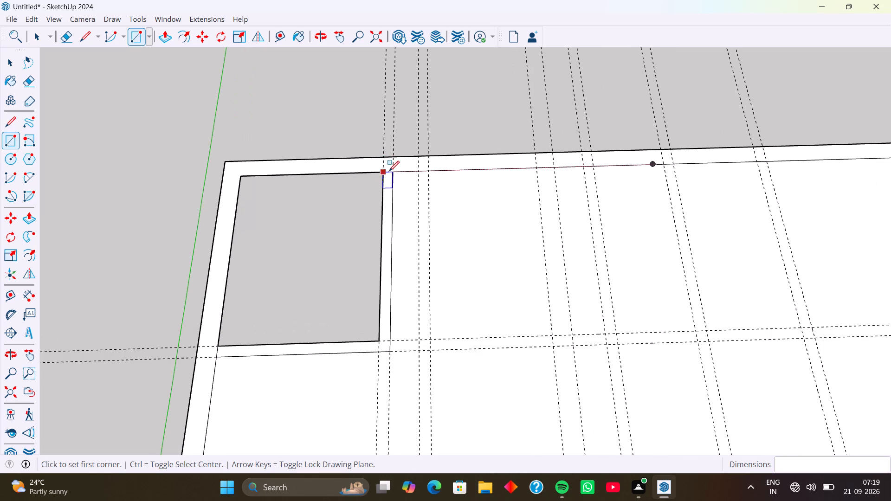
{"action": "left_click", "coordinate": [393, 172]}
{"action": "scroll", "coordinate": [536, 250], "scroll_direction": "down", "scroll_amount": 4}
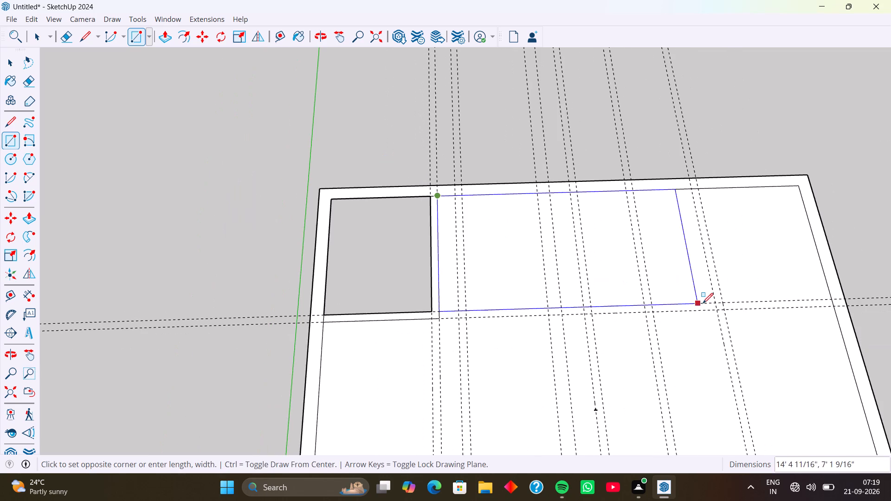
{"action": "left_click", "coordinate": [725, 309]}
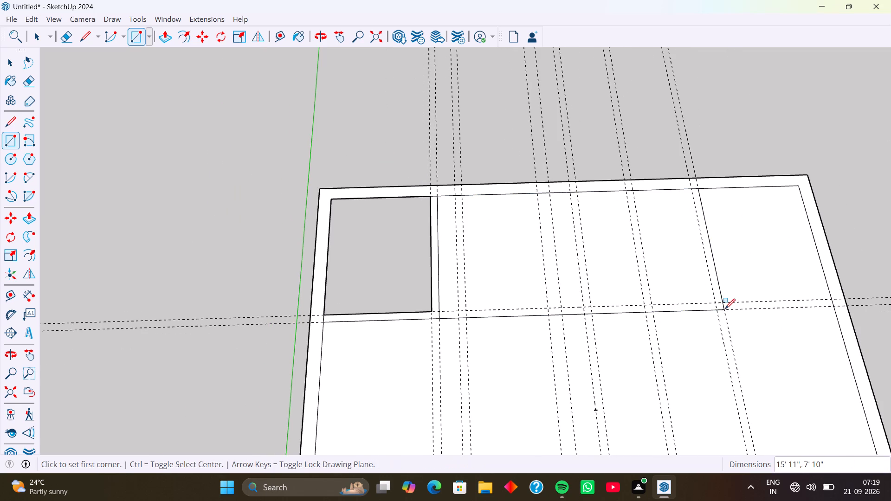
{"action": "left_click", "coordinate": [439, 195]}
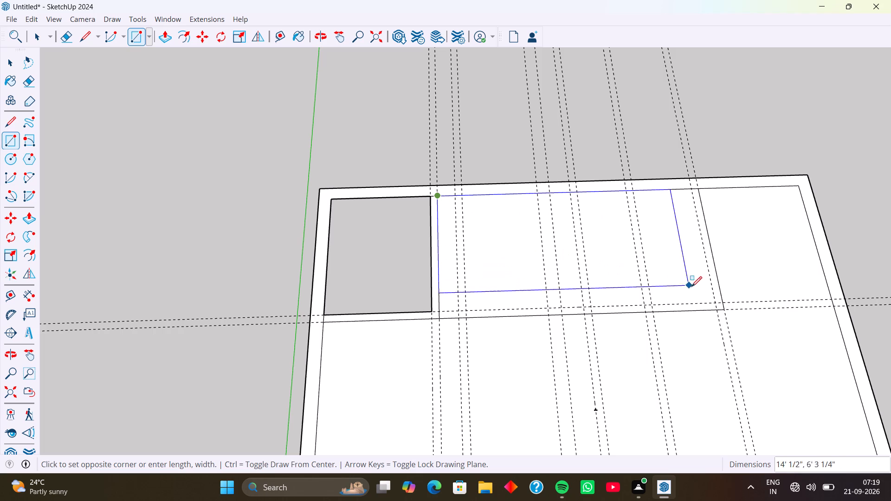
{"action": "left_click", "coordinate": [715, 304]}
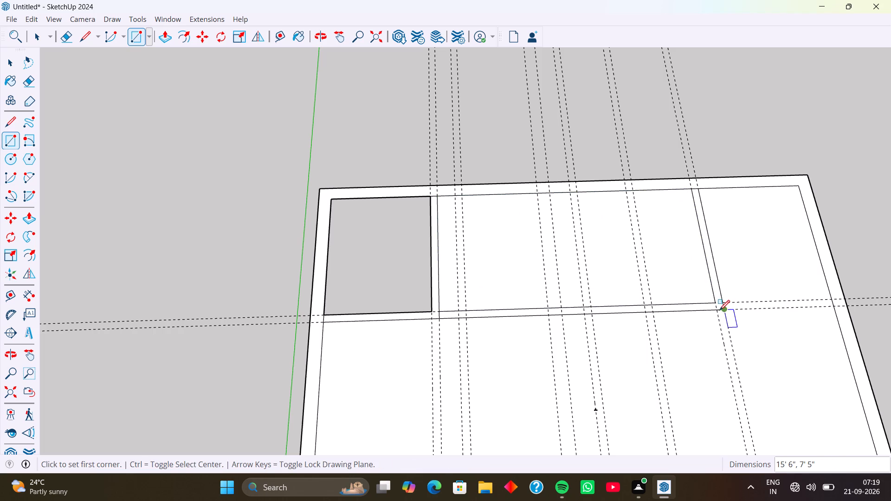
Draw a 5" by 6'2" wall strip continuing the cross partition from the middle room's outer edge to the opposite long wall.
{"action": "middle_click_drag", "start_coordinate": [737, 329], "coordinate": [681, 317]}
{"action": "scroll", "coordinate": [726, 354], "scroll_direction": "up", "scroll_amount": 10}
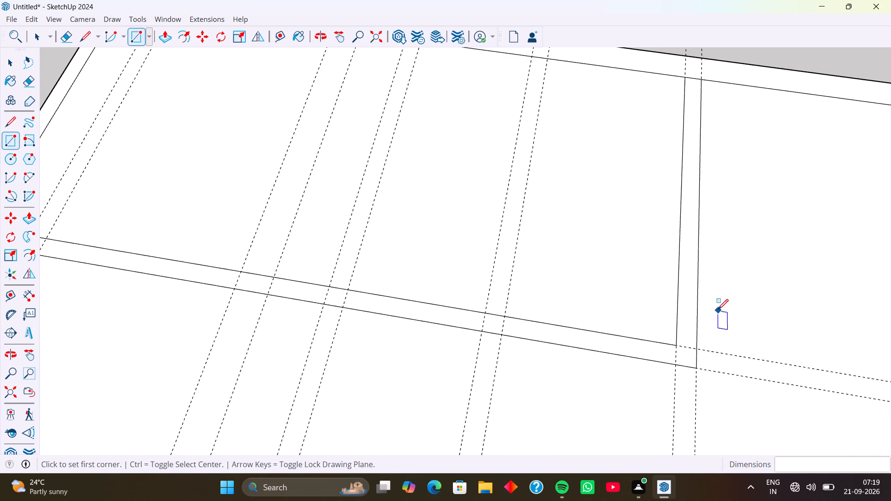
{"action": "middle_click_drag", "start_coordinate": [718, 309], "coordinate": [548, 192], "text": "shift"}
{"action": "scroll", "coordinate": [718, 309], "scroll_direction": "up", "scroll_amount": 1, "text": "shift"}
{"action": "scroll", "coordinate": [555, 229], "scroll_direction": "down", "scroll_amount": 5}
{"action": "middle_click_drag", "start_coordinate": [589, 298], "coordinate": [522, 250]}
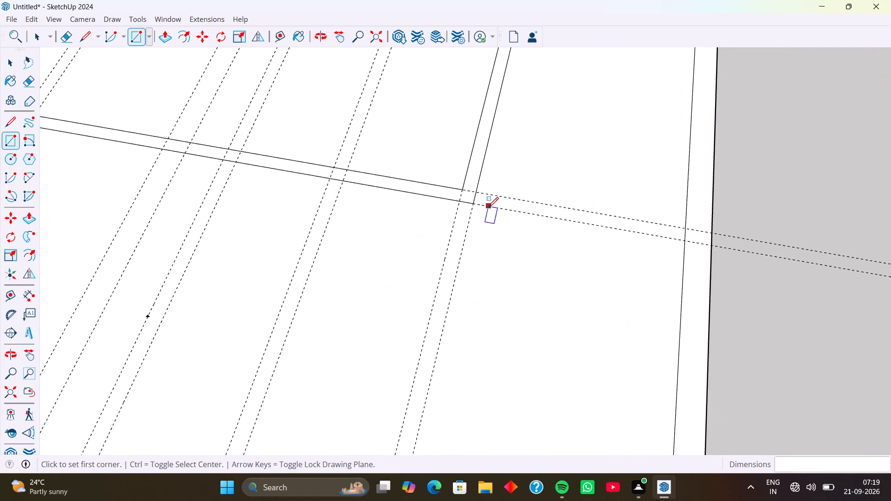
{"action": "middle_click_drag", "start_coordinate": [523, 269], "coordinate": [571, 260]}
{"action": "scroll", "coordinate": [463, 209], "scroll_direction": "up", "scroll_amount": 4}
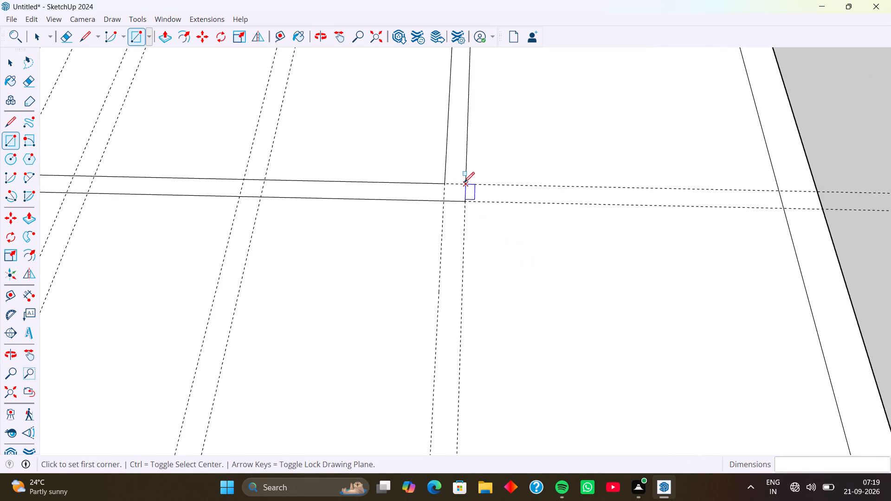
{"action": "left_click", "coordinate": [465, 182]}
{"action": "left_click", "coordinate": [783, 212]}
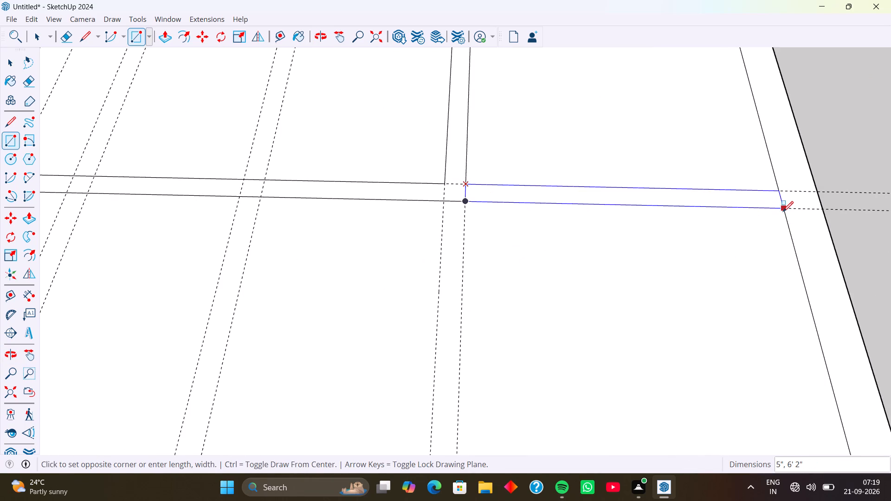
Delete the floor faces of the second corner room, the middle room and the large area beyond the cross partition.
{"action": "scroll", "coordinate": [592, 287], "scroll_direction": "down", "scroll_amount": 5}
{"action": "scroll", "coordinate": [546, 289], "scroll_direction": "down", "scroll_amount": 10}
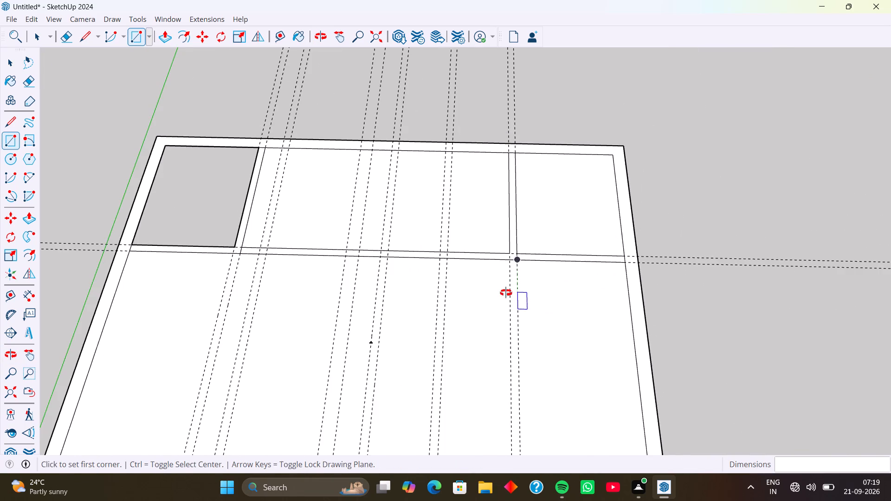
{"action": "middle_click_drag", "start_coordinate": [506, 293], "coordinate": [514, 340]}
{"action": "middle_click_drag", "start_coordinate": [491, 301], "coordinate": [495, 319]}
{"action": "key", "text": "space"}
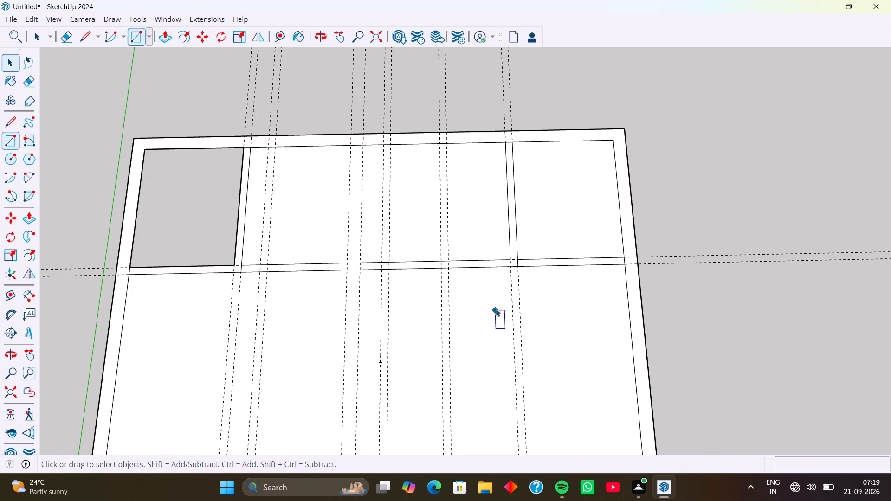
{"action": "left_click", "coordinate": [537, 211]}
{"action": "key", "text": "Delete"}
{"action": "left_click", "coordinate": [471, 222]}
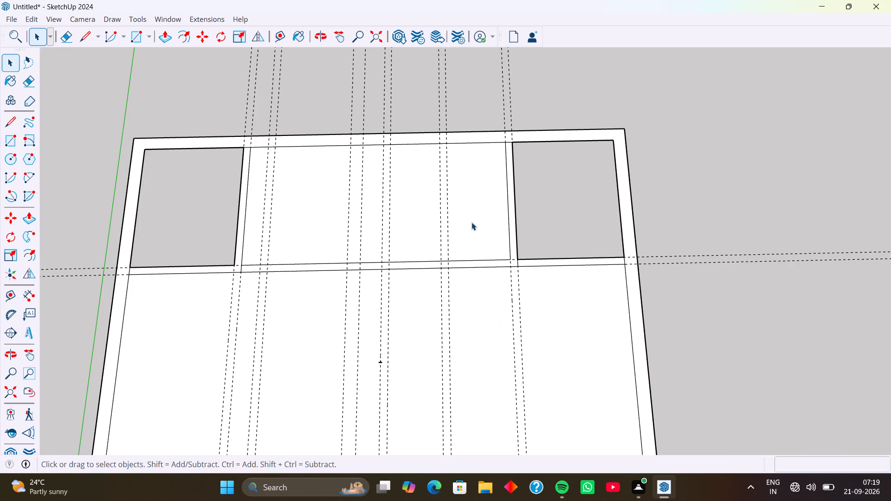
{"action": "key", "text": "Delete"}
{"action": "left_click", "coordinate": [467, 328]}
{"action": "key", "text": "Delete"}
Draw nested 13'5" by 14'11" and 13' by 14'6" rectangles below the cross partition, against the long wall beside the green axis.
{"action": "scroll", "coordinate": [467, 324], "scroll_direction": "down", "scroll_amount": 5}
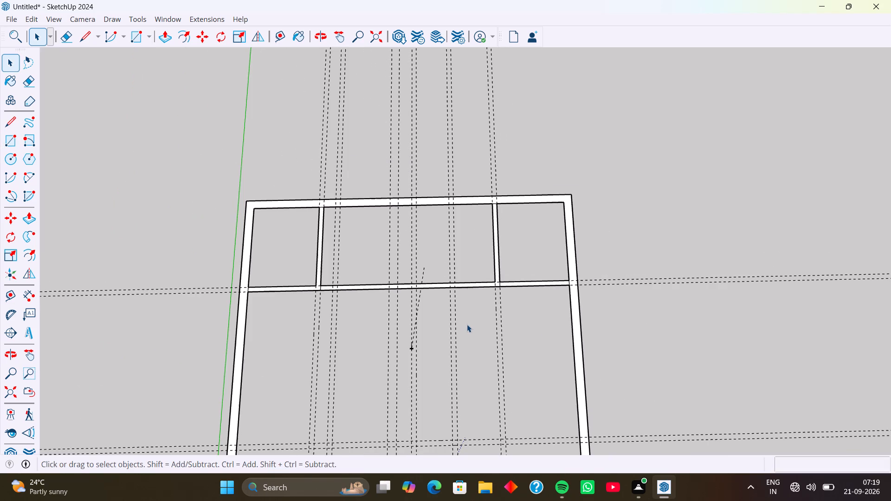
{"action": "middle_click", "coordinate": [486, 377]}
{"action": "scroll", "coordinate": [486, 372], "scroll_direction": "down", "scroll_amount": 2}
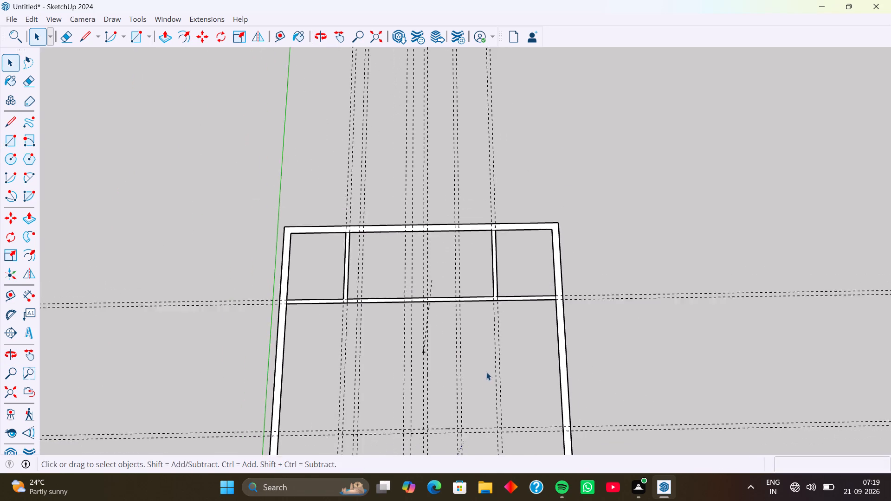
{"action": "scroll", "coordinate": [486, 372], "scroll_direction": "down", "scroll_amount": 2}
{"action": "middle_click_drag", "start_coordinate": [481, 336], "coordinate": [452, 238], "text": "shift"}
{"action": "scroll", "coordinate": [343, 272], "scroll_direction": "up", "scroll_amount": 2}
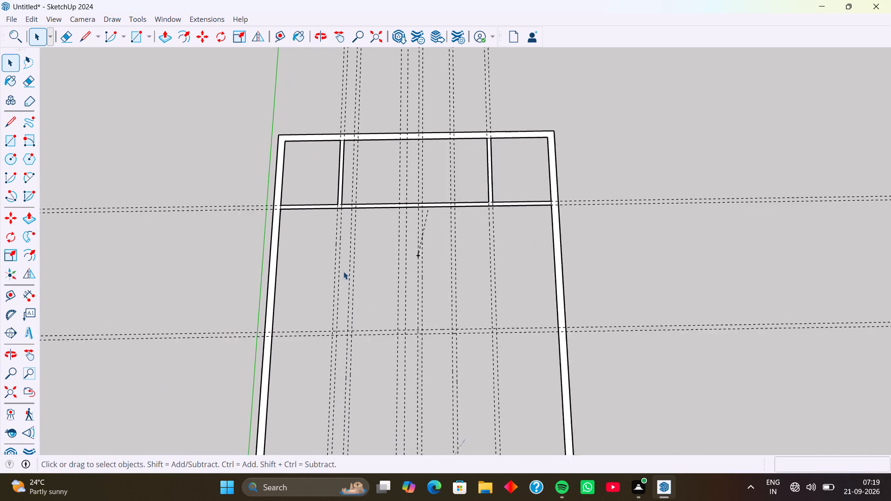
{"action": "scroll", "coordinate": [343, 271], "scroll_direction": "up", "scroll_amount": 1}
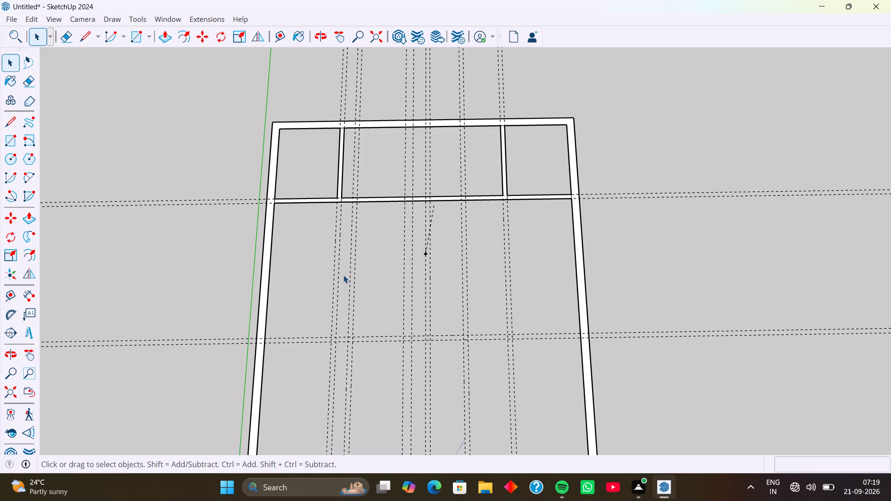
{"action": "left_click", "coordinate": [130, 39]}
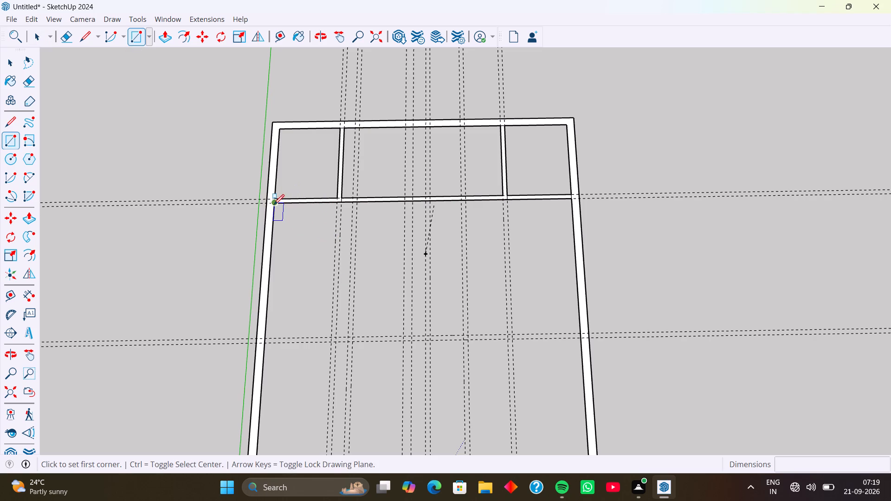
{"action": "left_click", "coordinate": [274, 205]}
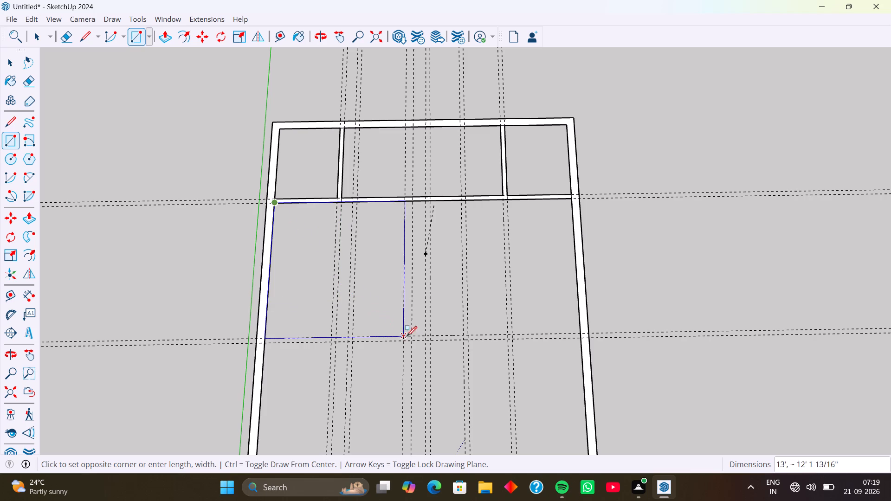
{"action": "scroll", "coordinate": [431, 342], "scroll_direction": "up", "scroll_amount": 11}
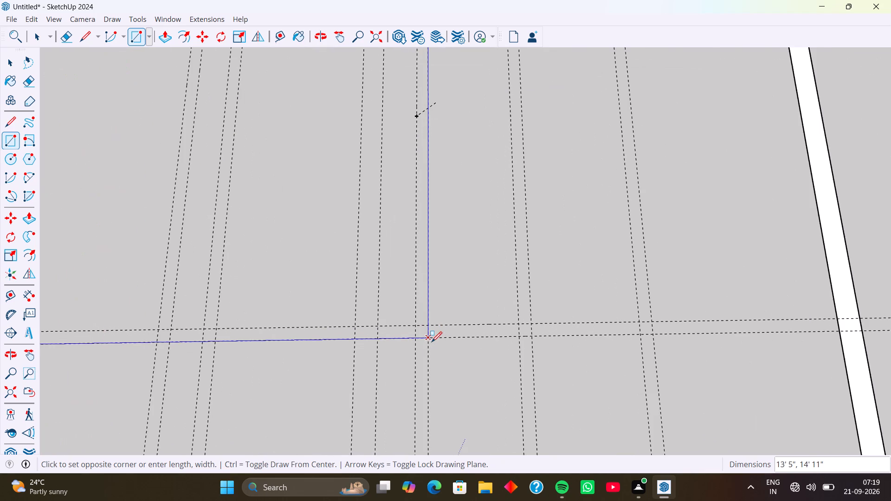
{"action": "left_click", "coordinate": [429, 339]}
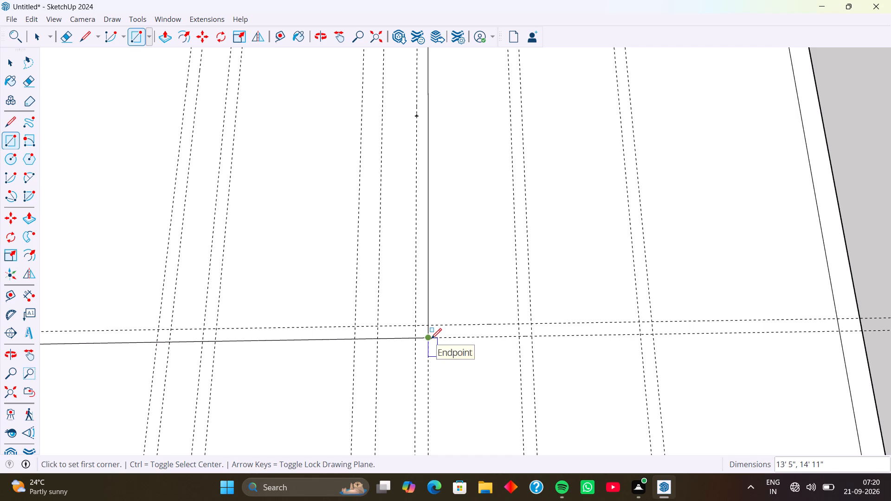
{"action": "left_click", "coordinate": [416, 325]}
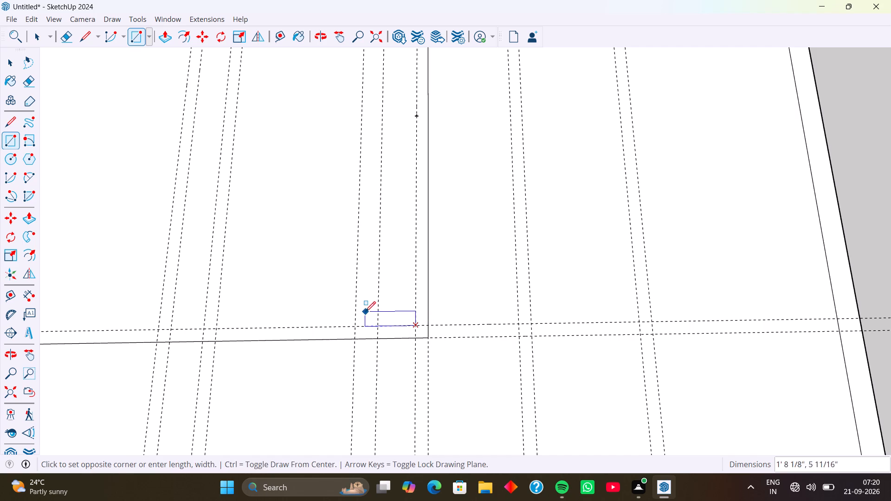
{"action": "scroll", "coordinate": [338, 265], "scroll_direction": "down", "scroll_amount": 5}
{"action": "scroll", "coordinate": [282, 218], "scroll_direction": "down", "scroll_amount": 4}
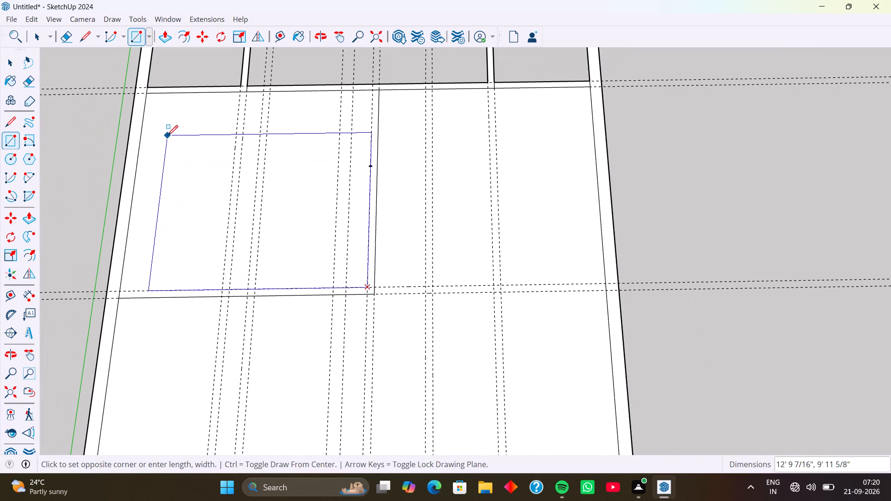
{"action": "scroll", "coordinate": [168, 135], "scroll_direction": "up", "scroll_amount": 2}
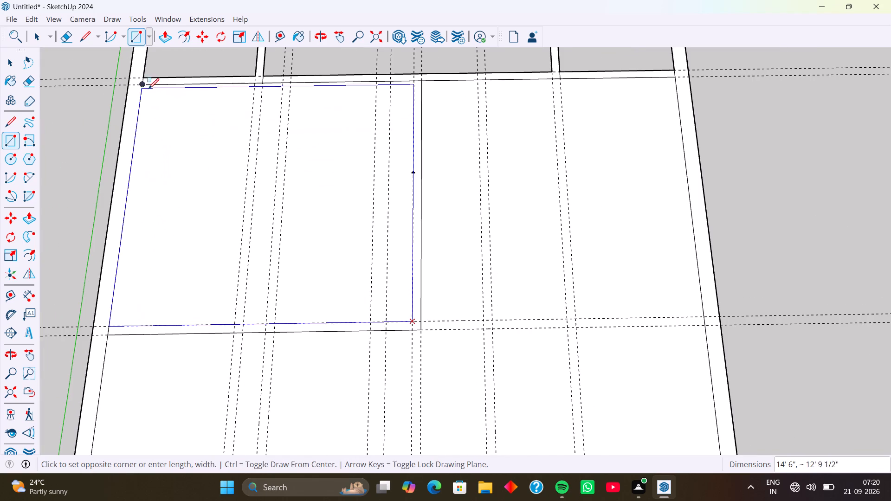
{"action": "left_click", "coordinate": [143, 84]}
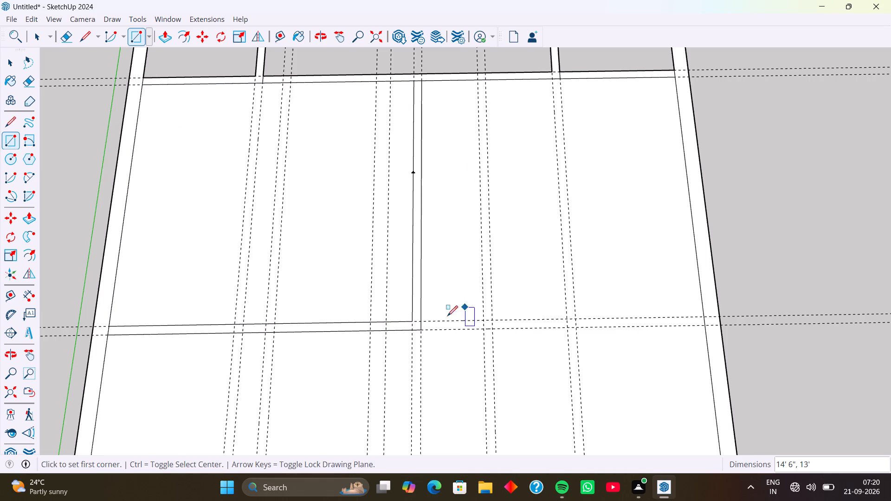
Draw a 5" by 13'7" wall strip continuing the second cross partition from the new room's outer edge to the opposite long wall.
{"action": "left_click", "coordinate": [422, 321]}
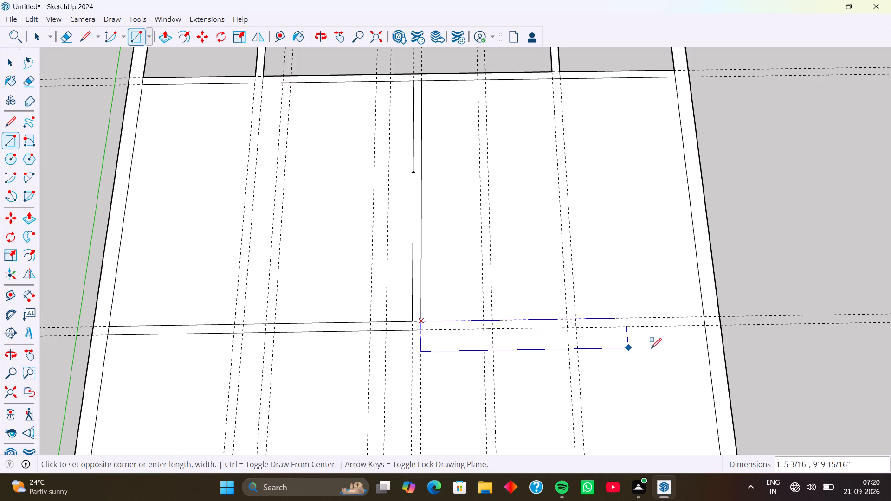
{"action": "left_click", "coordinate": [707, 326]}
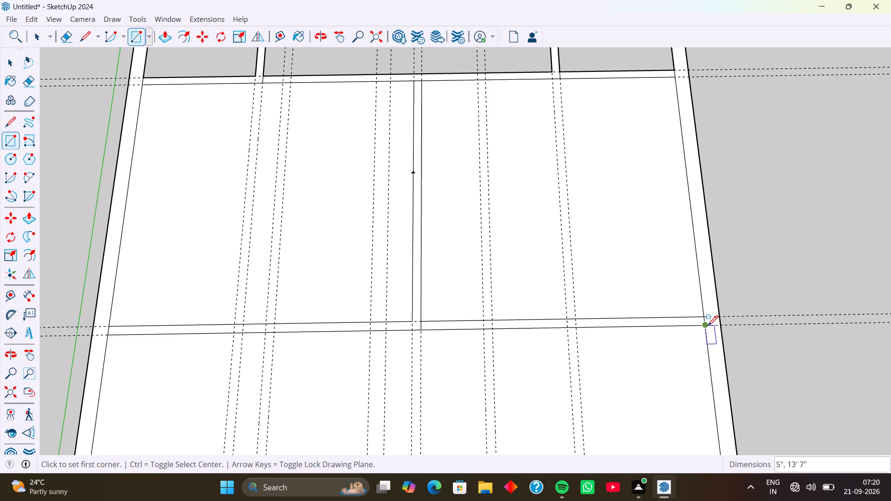
Delete the floor faces of the two side-by-side rooms and the large area beyond the second cross partition.
{"action": "key", "text": "space"}
{"action": "left_click", "coordinate": [671, 268]}
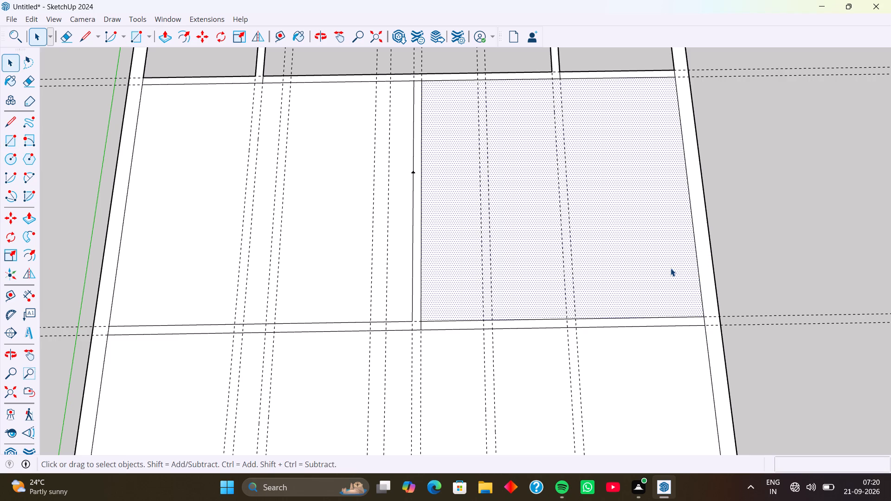
{"action": "key", "text": "Delete"}
{"action": "left_click", "coordinate": [304, 276]}
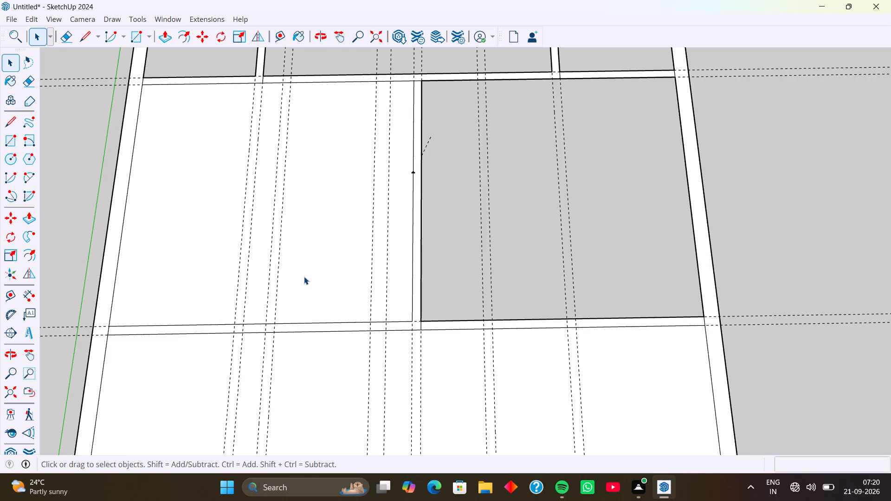
{"action": "key", "text": "Delete"}
{"action": "left_click", "coordinate": [318, 348]}
{"action": "key", "text": "Delete"}
Draw a 5" by 13' wall strip from the second cross partition to the nearest cross guide, on the side nearer the green axis.
{"action": "scroll", "coordinate": [535, 259], "scroll_direction": "down", "scroll_amount": 2}
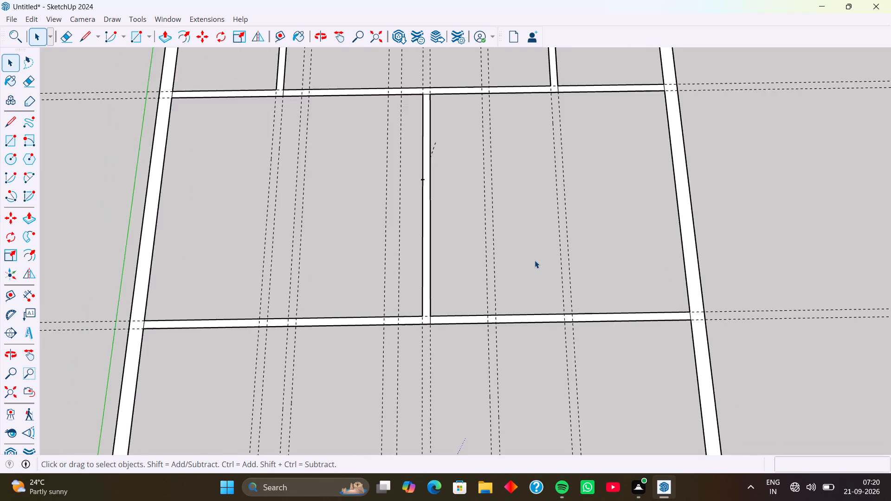
{"action": "scroll", "coordinate": [535, 260], "scroll_direction": "down", "scroll_amount": 2}
{"action": "scroll", "coordinate": [522, 295], "scroll_direction": "down", "scroll_amount": 4}
{"action": "middle_click_drag", "start_coordinate": [507, 363], "coordinate": [502, 285], "text": "shift"}
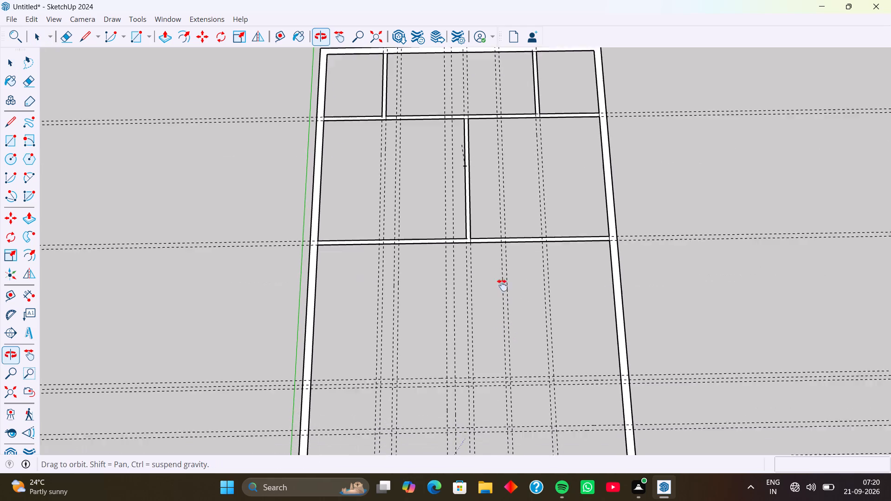
{"action": "middle_click_drag", "start_coordinate": [502, 285], "coordinate": [502, 255], "text": "shift"}
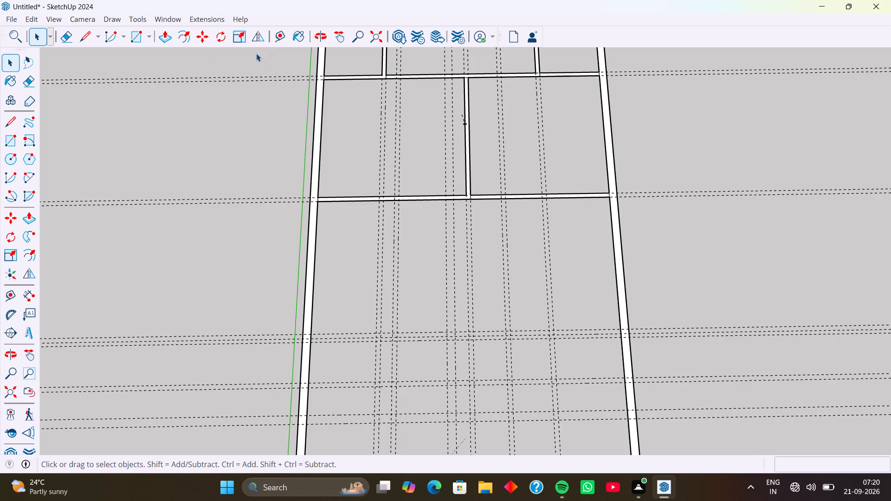
{"action": "left_click", "coordinate": [137, 41]}
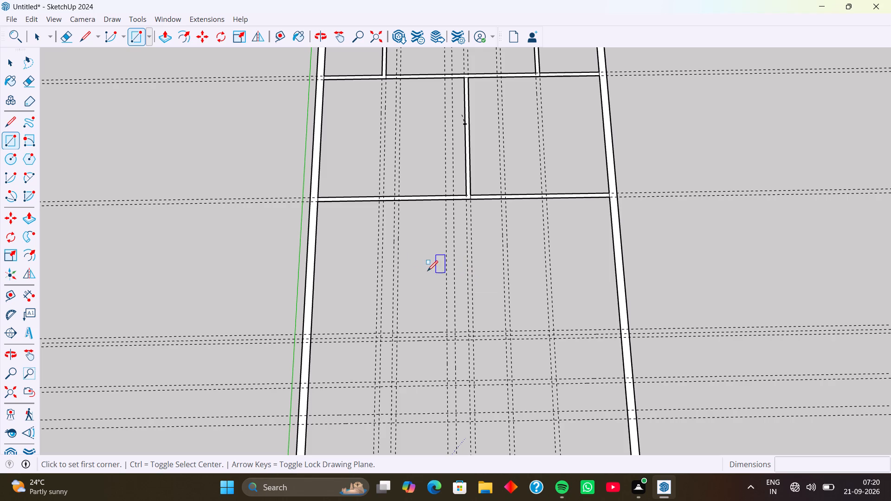
{"action": "scroll", "coordinate": [399, 202], "scroll_direction": "up", "scroll_amount": 4}
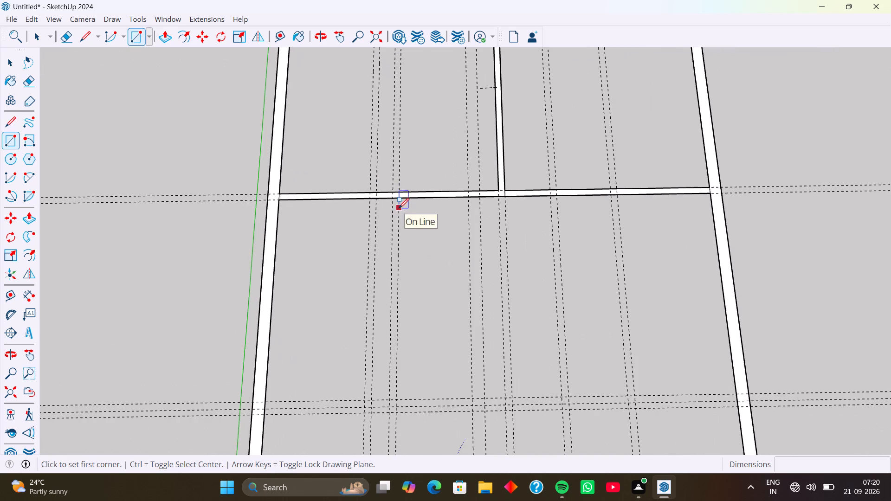
{"action": "scroll", "coordinate": [398, 215], "scroll_direction": "down", "scroll_amount": 1}
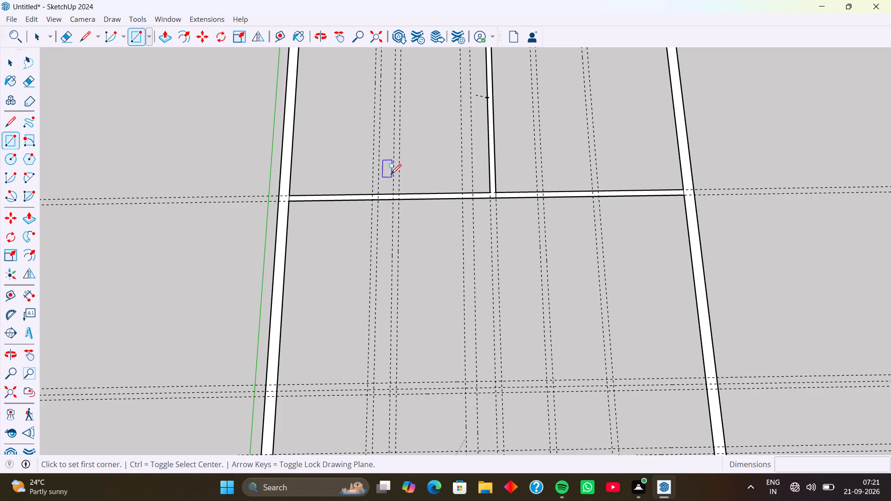
{"action": "scroll", "coordinate": [393, 199], "scroll_direction": "up", "scroll_amount": 3}
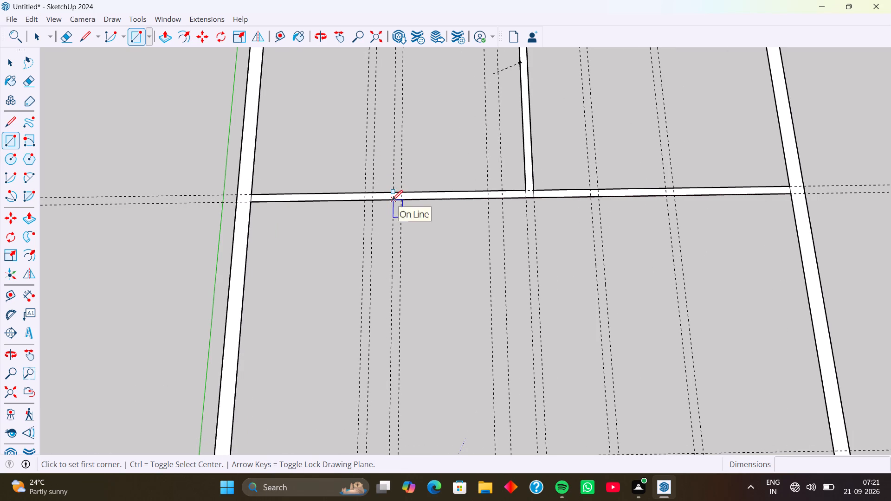
{"action": "left_click", "coordinate": [392, 200]}
{"action": "scroll", "coordinate": [401, 233], "scroll_direction": "down", "scroll_amount": 6}
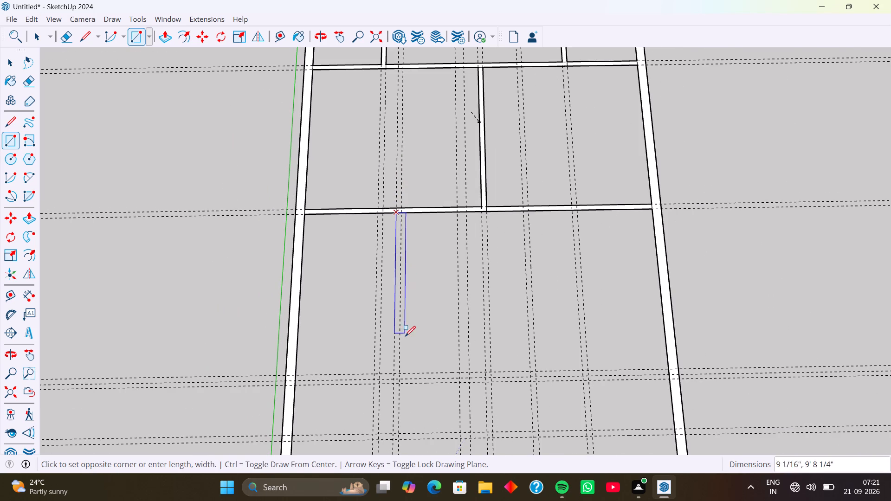
{"action": "scroll", "coordinate": [407, 363], "scroll_direction": "up", "scroll_amount": 4}
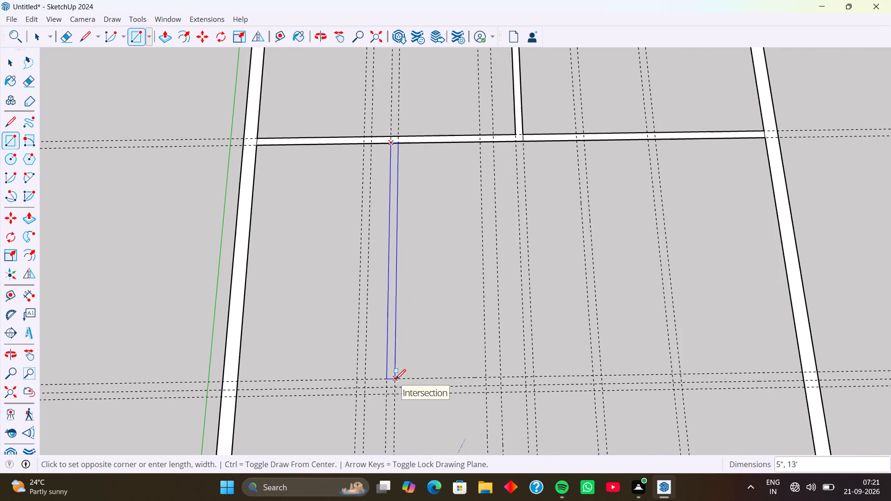
{"action": "left_click", "coordinate": [395, 379]}
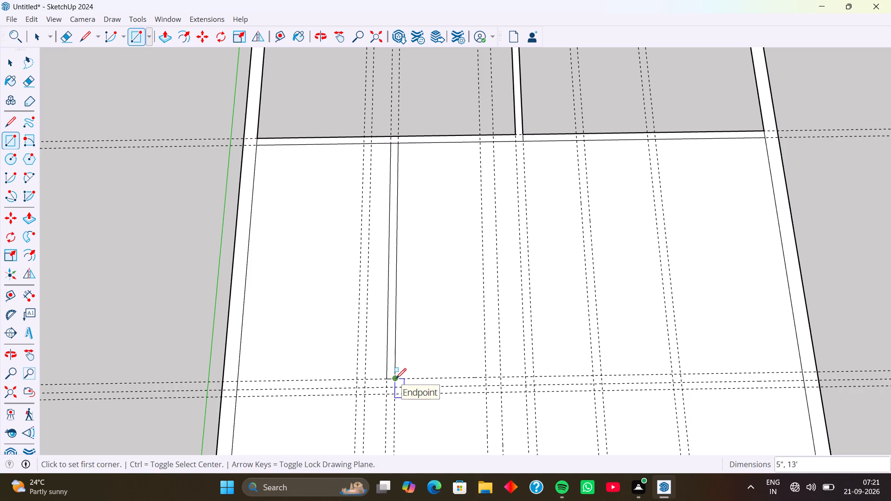
Draw a 9" by 13'3" wall strip along the next cross guides, starting at the inner face of the long wall beside the green axis.
{"action": "left_click", "coordinate": [238, 379]}
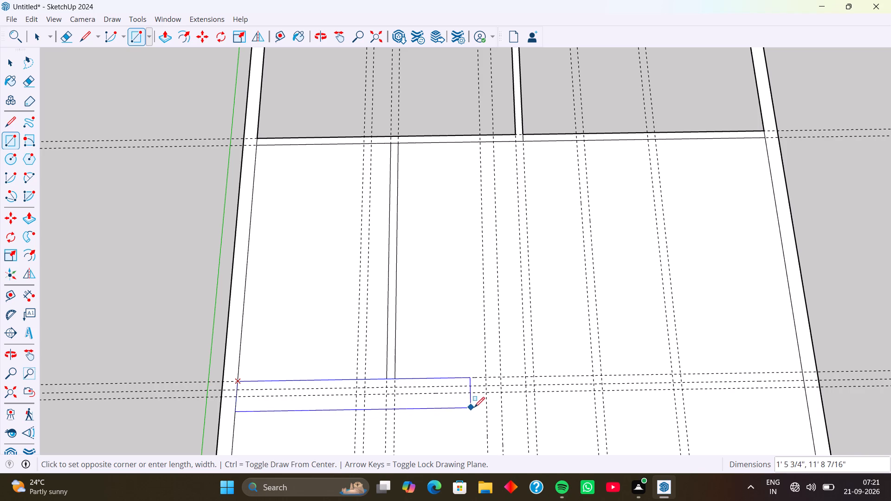
{"action": "left_click", "coordinate": [504, 393]}
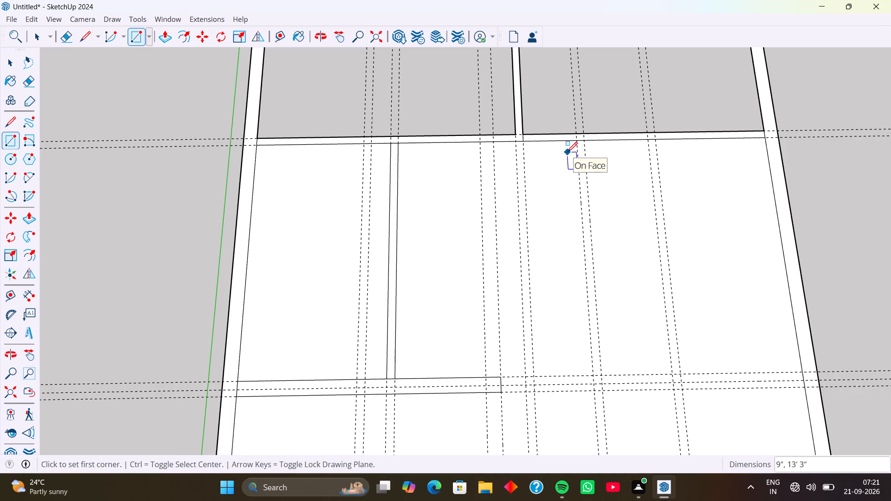
Draw a 5" by 13'9" wall strip from the second cross partition to the farthest of the three closely spaced cross guides.
{"action": "scroll", "coordinate": [575, 141], "scroll_direction": "up", "scroll_amount": 3}
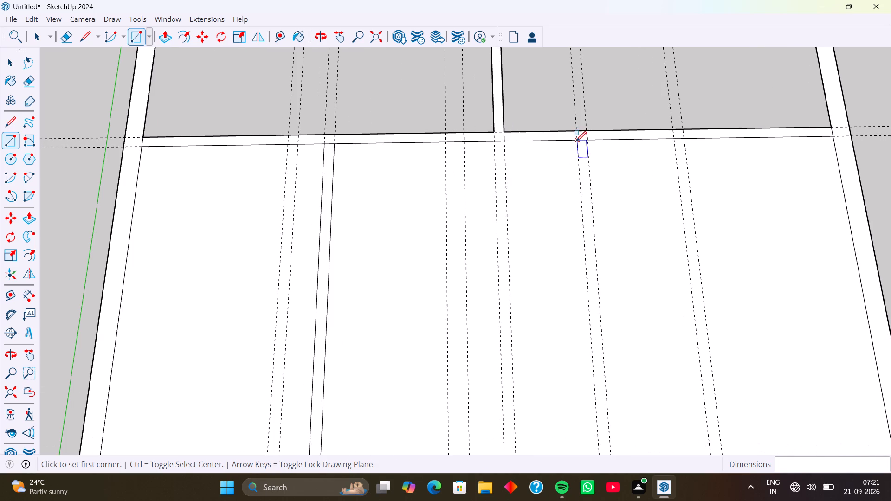
{"action": "left_click", "coordinate": [576, 141]}
{"action": "scroll", "coordinate": [599, 276], "scroll_direction": "down", "scroll_amount": 3}
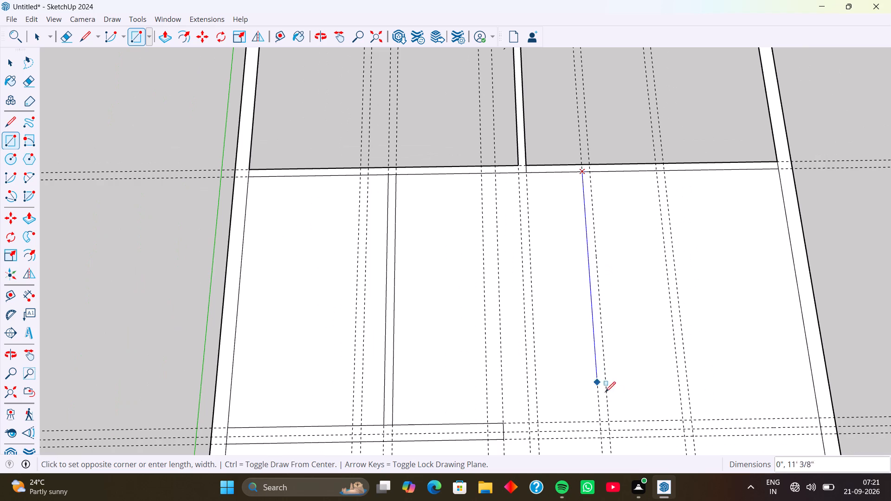
{"action": "left_click", "coordinate": [612, 441]}
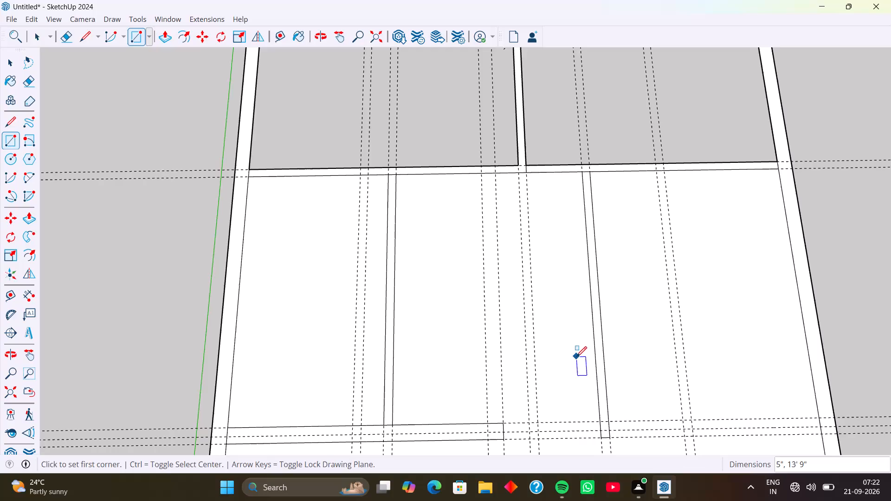
Replace the middle of the three closely spaced cross guides with a guide offset 5" from the one nearest the origin.
{"action": "key", "text": "space"}
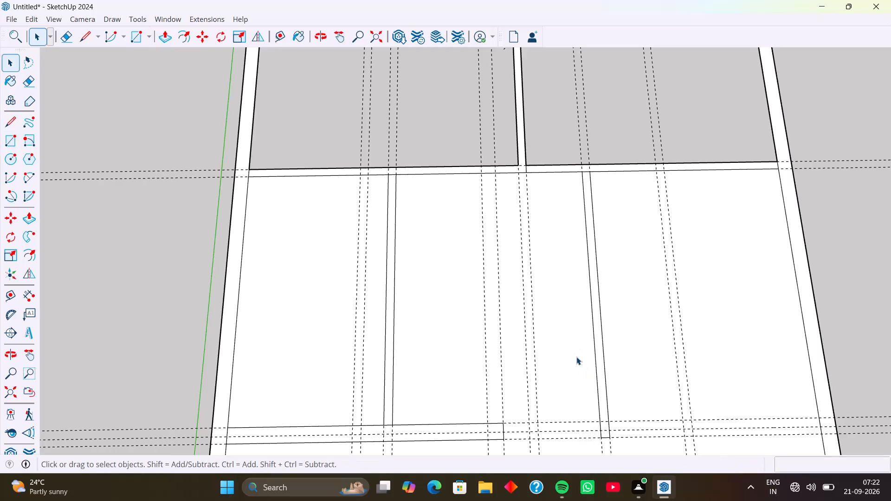
{"action": "left_click", "coordinate": [658, 429]}
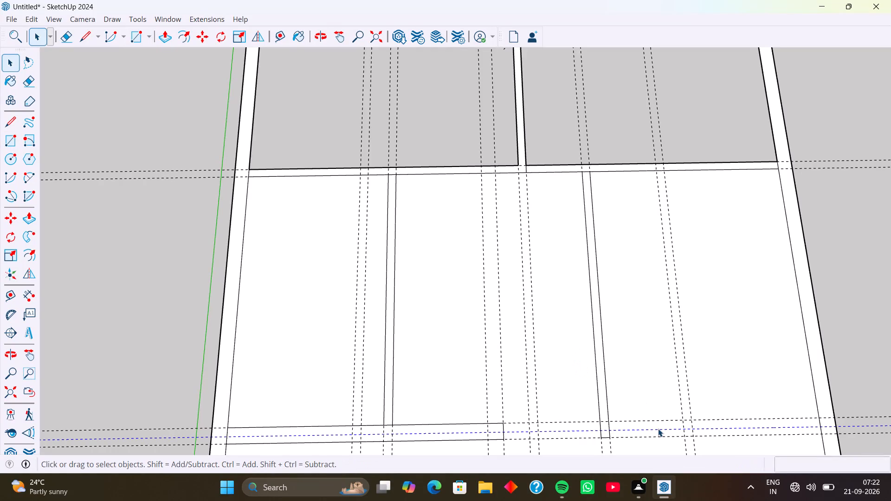
{"action": "key", "text": "Delete"}
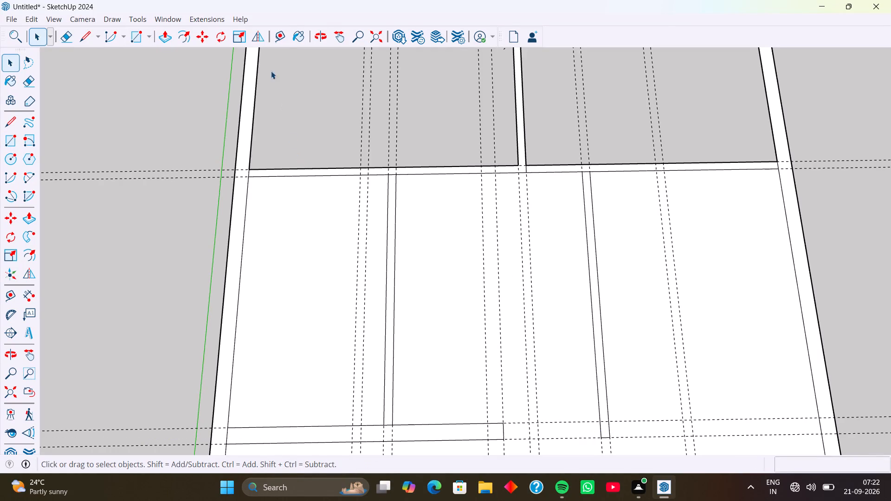
{"action": "left_click", "coordinate": [278, 35]}
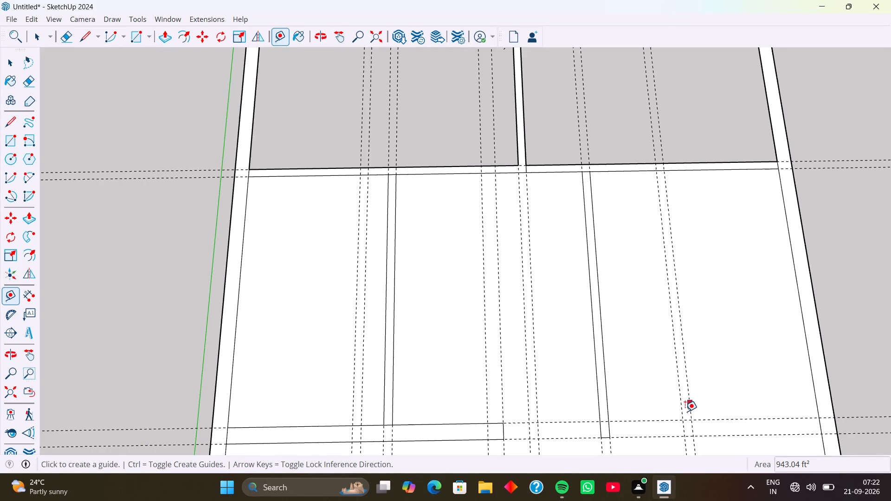
{"action": "left_click", "coordinate": [669, 435]}
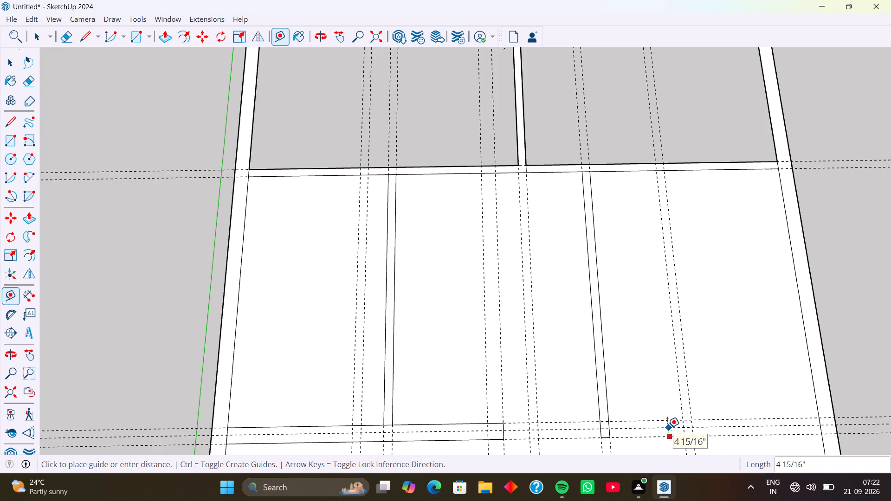
{"action": "key", "text": "5"}
{"action": "key", "text": "Return"}
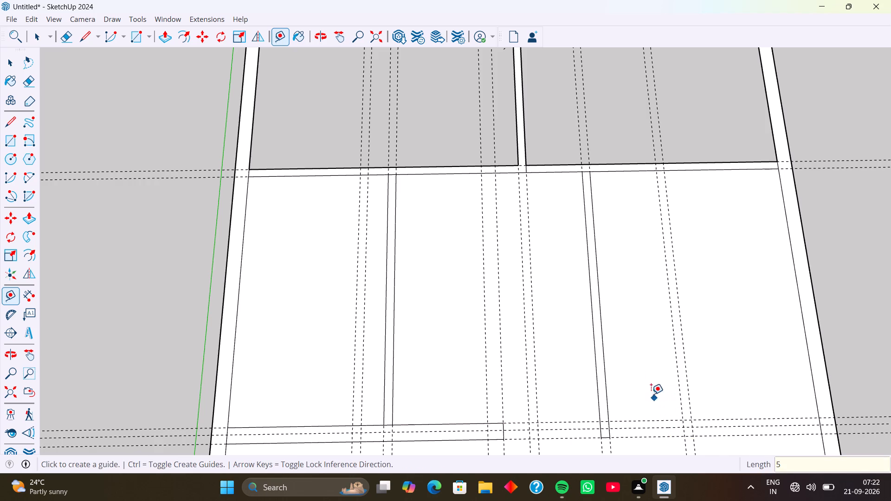
Extend the third cross partition with a 5" by 10'2" strip to the opposite long wall and a 5" by 4'8" strip to the 9" wall.
{"action": "middle_click_drag", "start_coordinate": [647, 370], "coordinate": [631, 202]}
{"action": "middle_click_drag", "start_coordinate": [644, 339], "coordinate": [626, 259]}
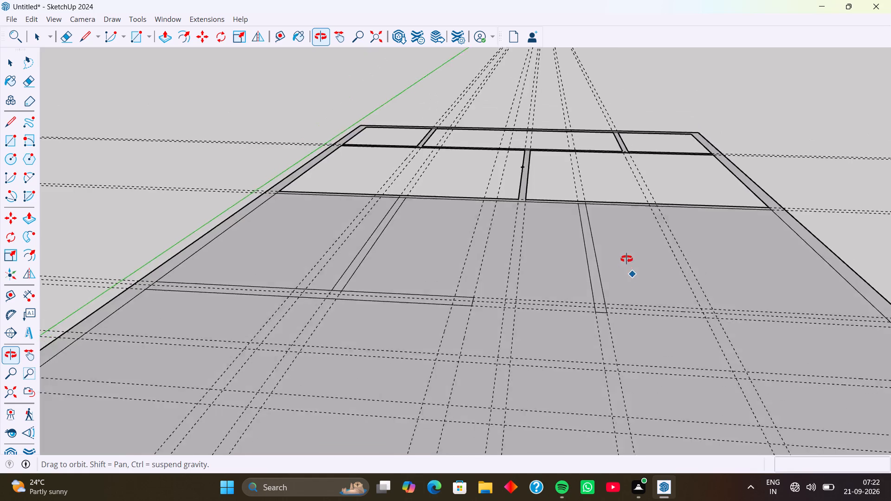
{"action": "middle_click_drag", "start_coordinate": [626, 259], "coordinate": [627, 327]}
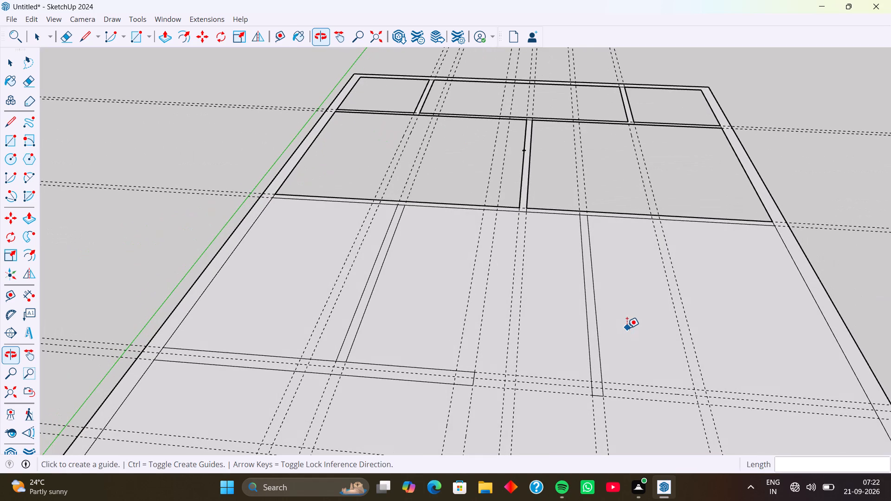
{"action": "middle_click_drag", "start_coordinate": [627, 335], "coordinate": [614, 226], "text": "shift"}
{"action": "scroll", "coordinate": [614, 227], "scroll_direction": "down", "scroll_amount": 1, "text": "shift"}
{"action": "middle_click_drag", "start_coordinate": [627, 298], "coordinate": [620, 407]}
{"action": "middle_click_drag", "start_coordinate": [606, 337], "coordinate": [589, 292], "text": "shift"}
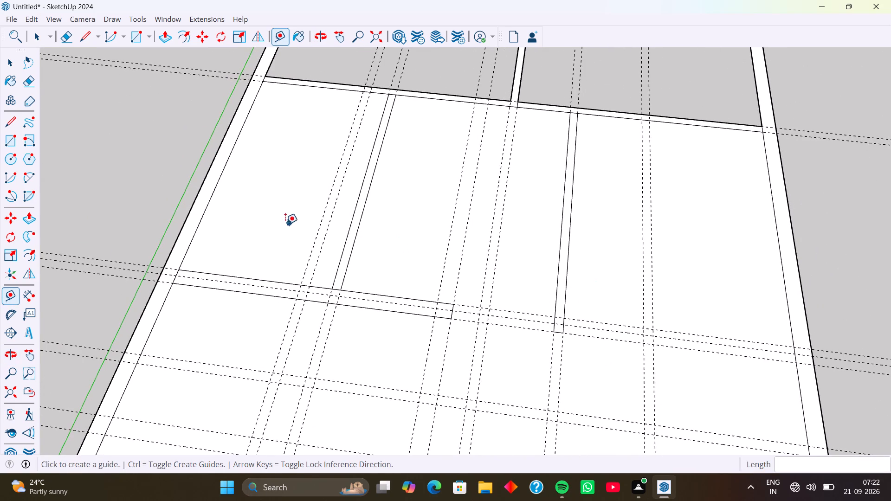
{"action": "left_click", "coordinate": [138, 34]}
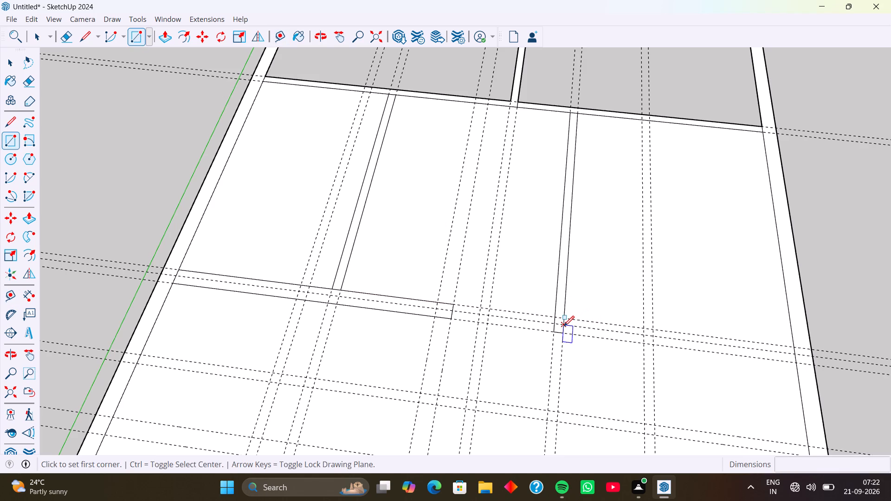
{"action": "left_click", "coordinate": [563, 326]}
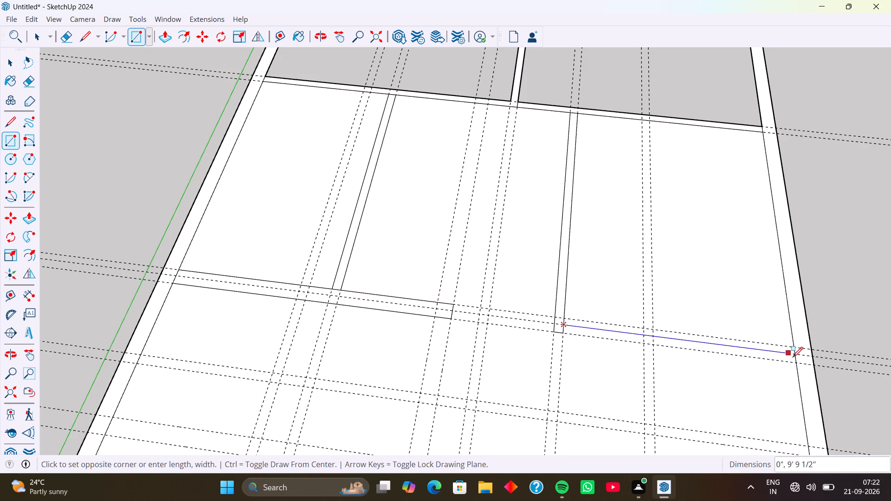
{"action": "left_click", "coordinate": [796, 366]}
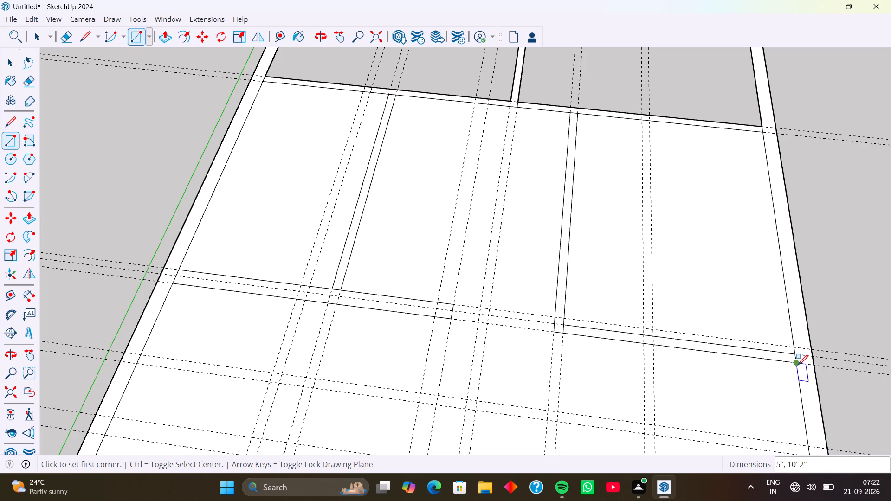
{"action": "left_click", "coordinate": [454, 314]}
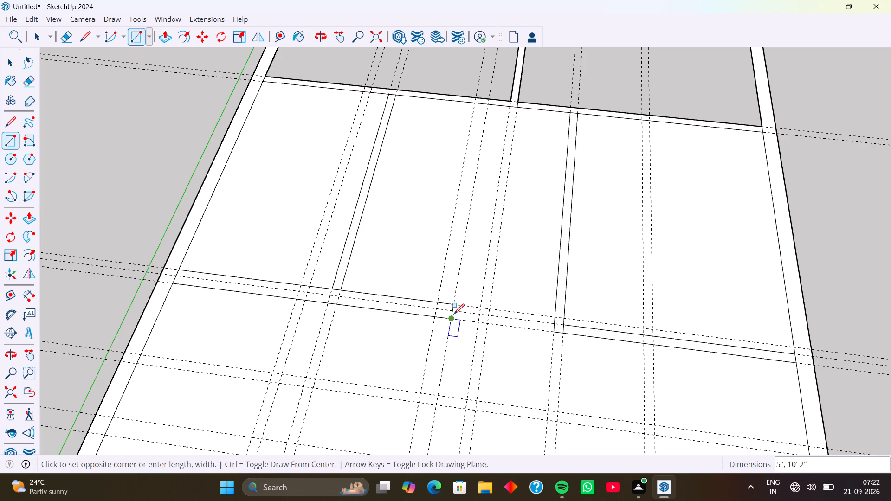
{"action": "left_click", "coordinate": [556, 325]}
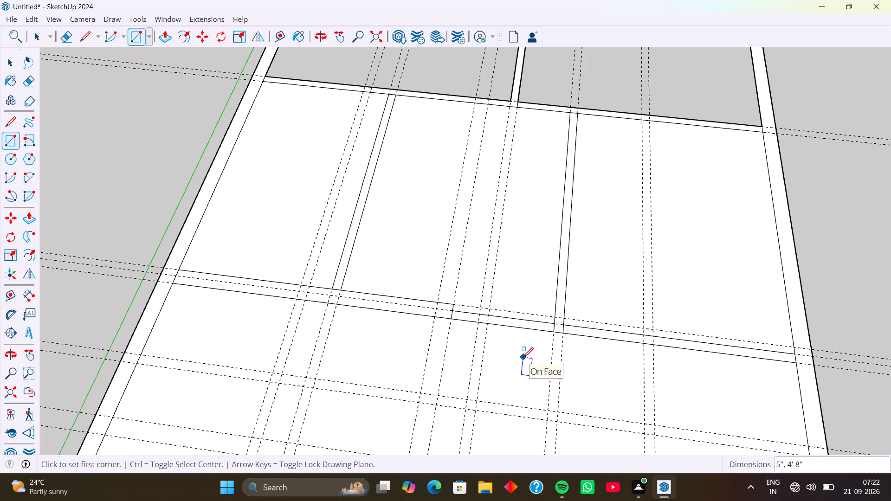
Examine the remaining guide layout between the third cross partition and the end wall near the origin.
{"action": "scroll", "coordinate": [336, 272], "scroll_direction": "down", "scroll_amount": 2}
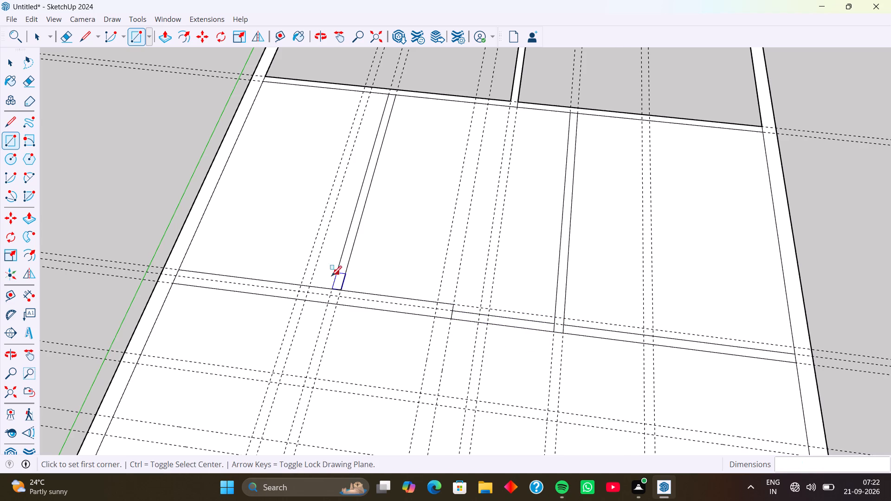
{"action": "scroll", "coordinate": [331, 276], "scroll_direction": "down", "scroll_amount": 3}
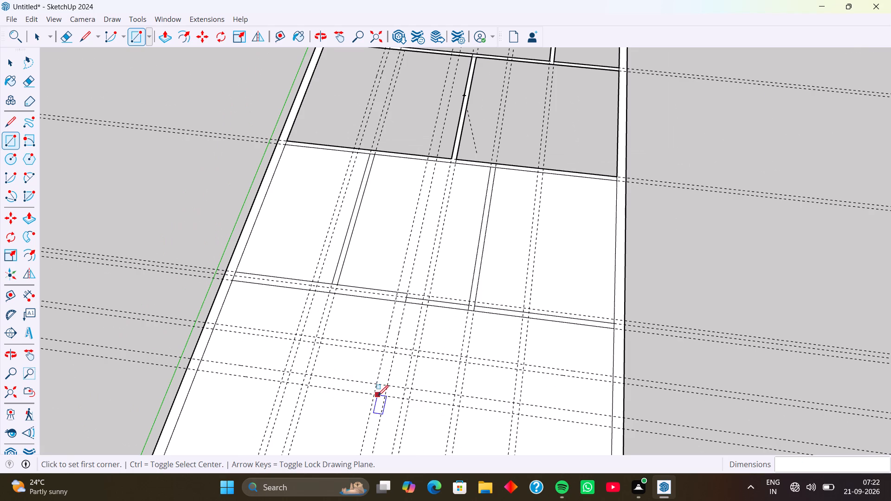
{"action": "middle_click_drag", "start_coordinate": [378, 396], "coordinate": [394, 280], "text": "shift"}
{"action": "middle_click_drag", "start_coordinate": [394, 312], "coordinate": [398, 347]}
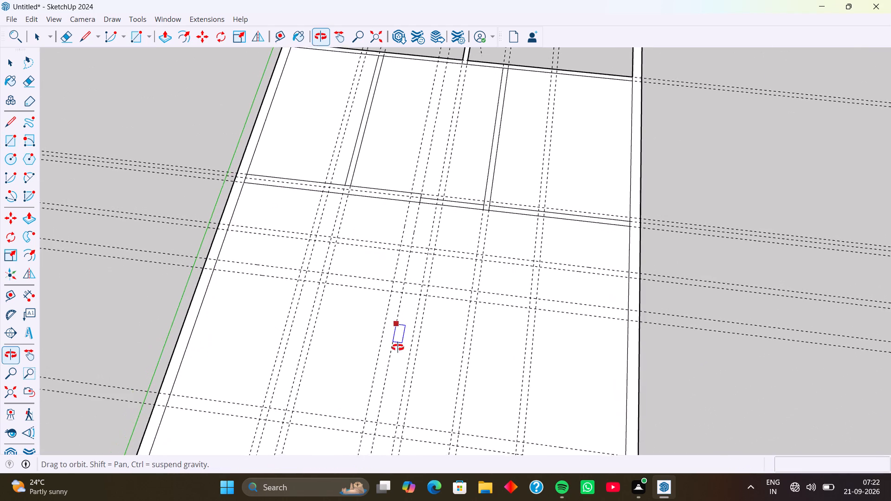
{"action": "middle_click_drag", "start_coordinate": [398, 347], "coordinate": [419, 396]}
{"action": "scroll", "coordinate": [412, 325], "scroll_direction": "down", "scroll_amount": 2}
{"action": "middle_click_drag", "start_coordinate": [415, 381], "coordinate": [411, 340], "text": "shift"}
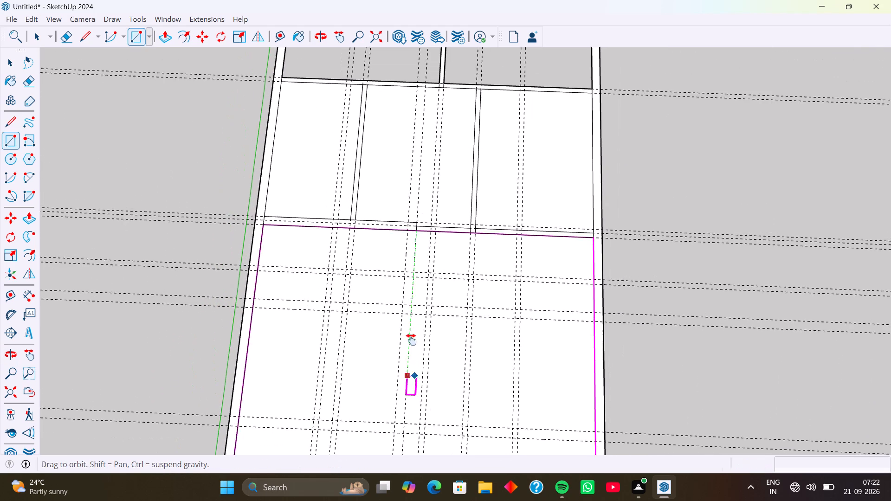
{"action": "middle_click_drag", "start_coordinate": [411, 340], "coordinate": [422, 200], "text": "shift"}
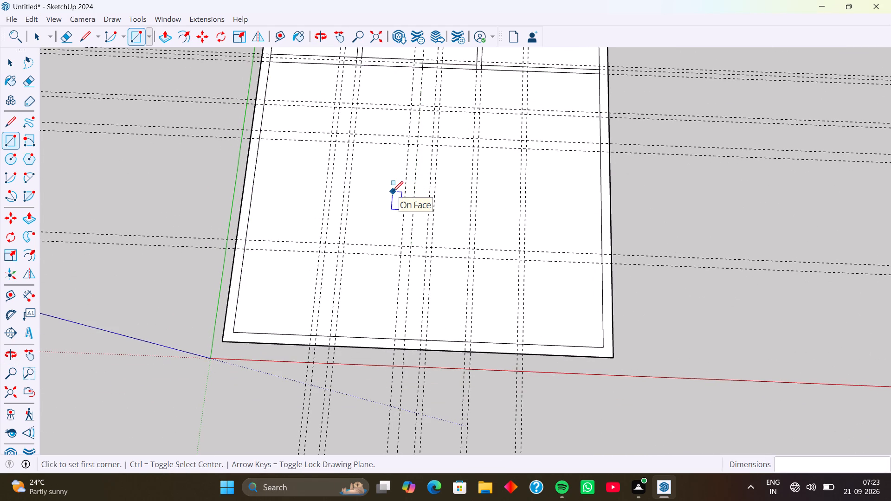
{"action": "middle_click_drag", "start_coordinate": [371, 177], "coordinate": [380, 241]}
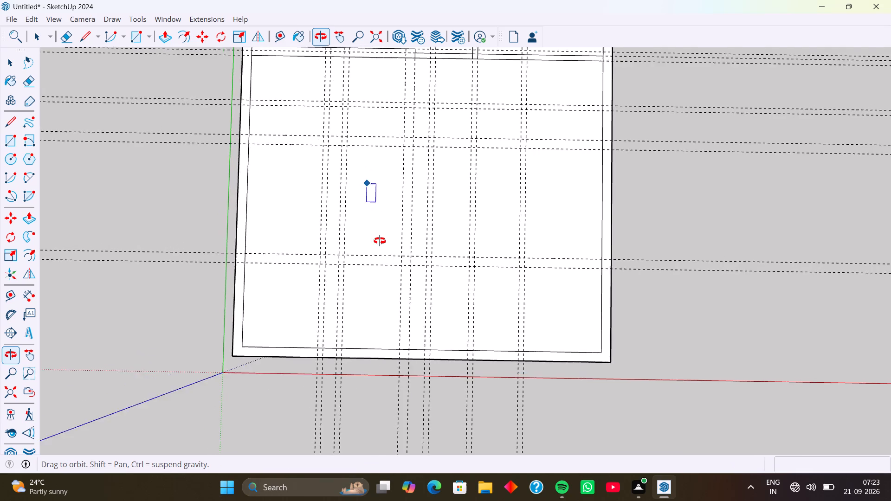
{"action": "middle_click_drag", "start_coordinate": [380, 241], "coordinate": [384, 116]}
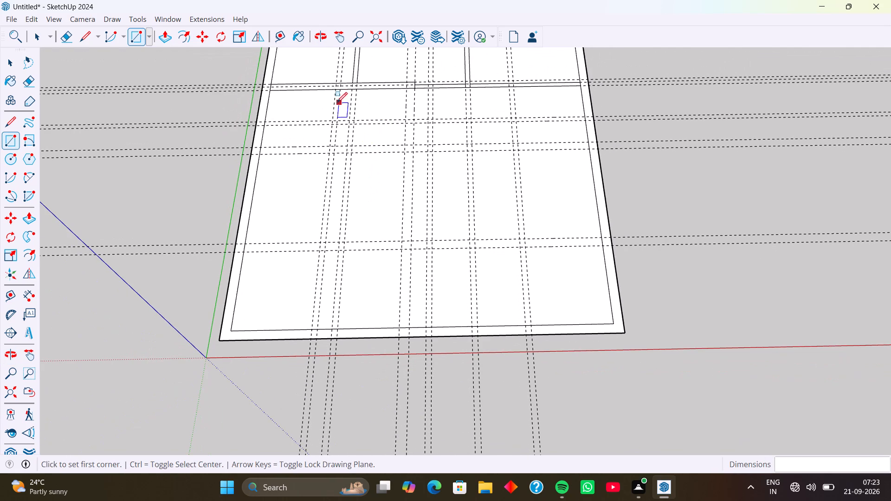
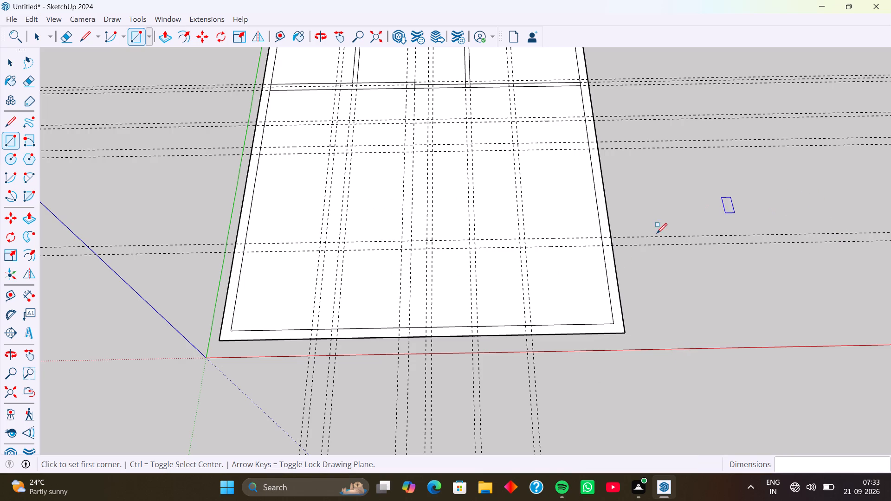
Close the model and save its changes in the Sketchup folder under the file name 12-03-26 (03).
{"action": "left_click", "coordinate": [873, 6]}
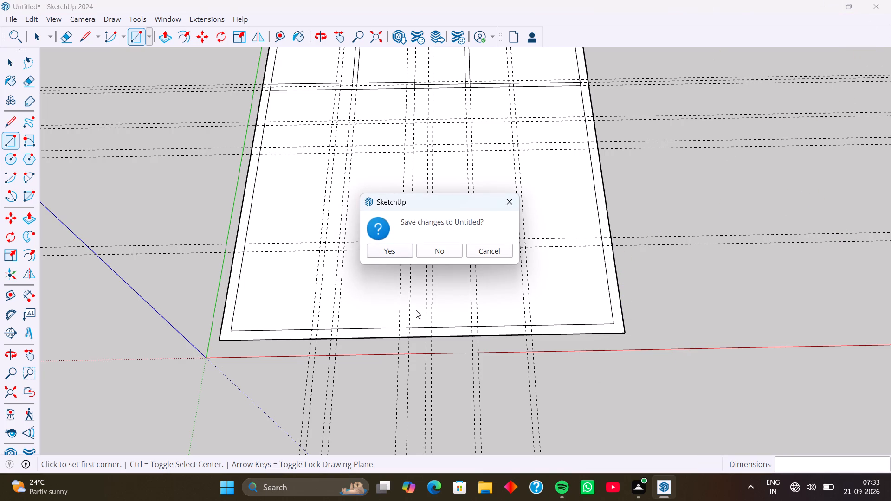
{"action": "left_click", "coordinate": [387, 250]}
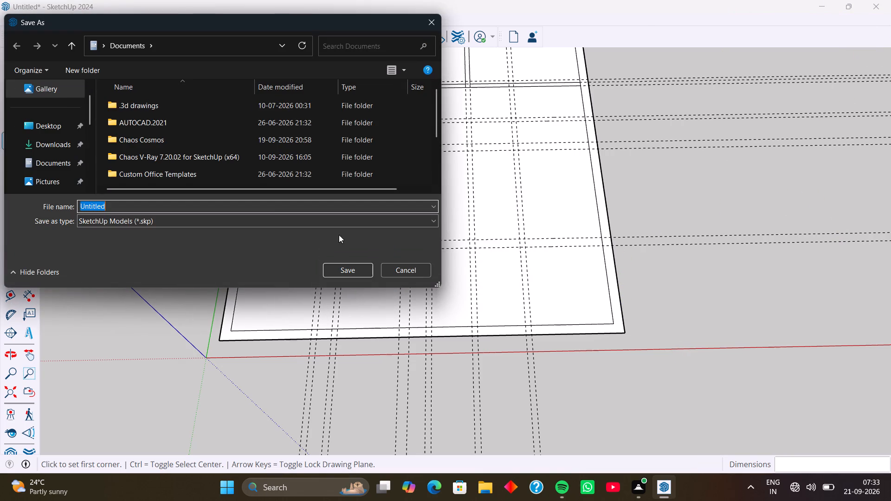
{"action": "scroll", "coordinate": [61, 172], "scroll_direction": "down", "scroll_amount": 2}
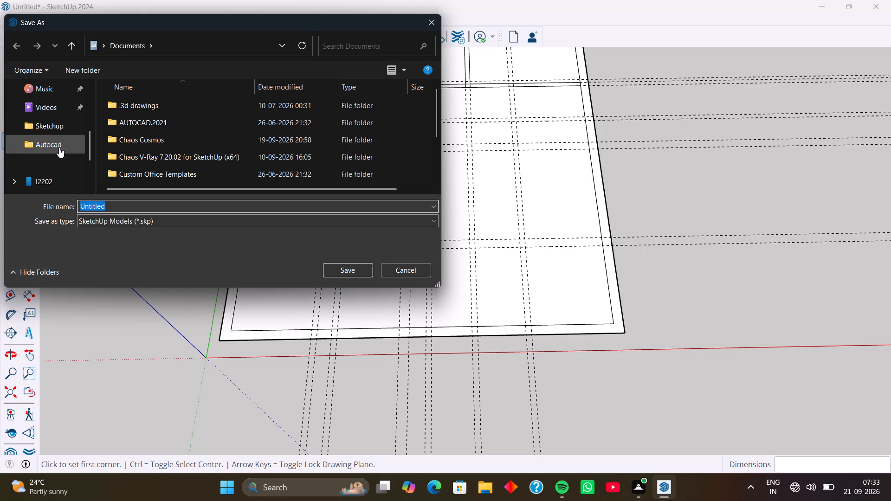
{"action": "left_click", "coordinate": [59, 129]}
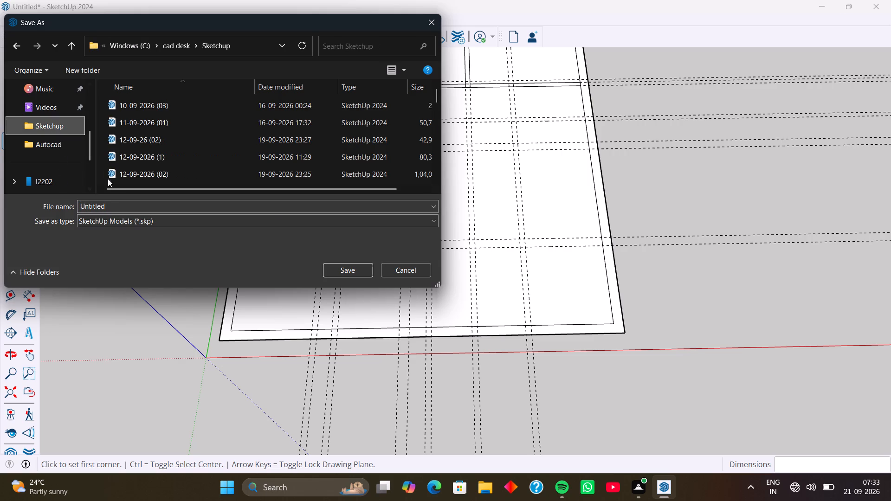
{"action": "left_click", "coordinate": [126, 205]}
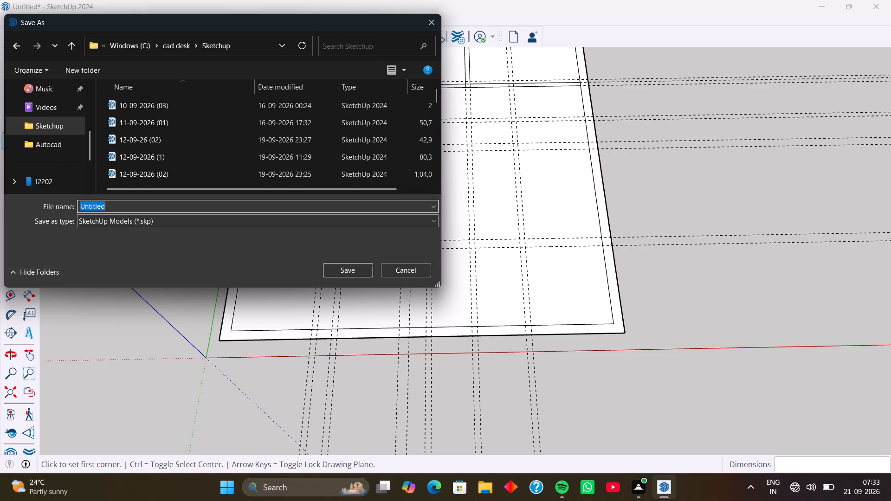
{"action": "key", "text": "BackSpace"}
{"action": "key", "text": "BackSpace"}
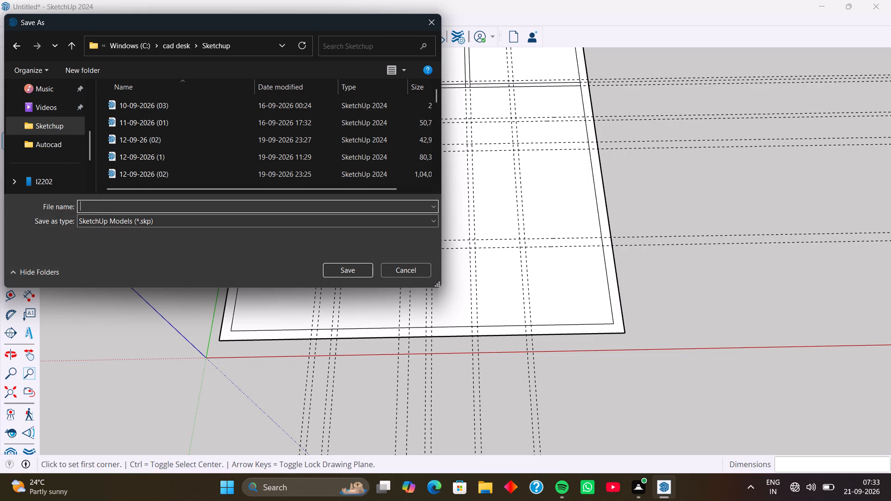
{"action": "type", "text": "12"}
{"action": "type", "text": "-03"}
{"action": "key", "text": "minus"}
{"action": "key", "text": "2"}
{"action": "key", "text": "6"}
{"action": "key", "text": "space"}
{"action": "key", "text": "shift+parenleft"}
{"action": "type", "text": "03"}
{"action": "key", "text": "shift+parenright"}
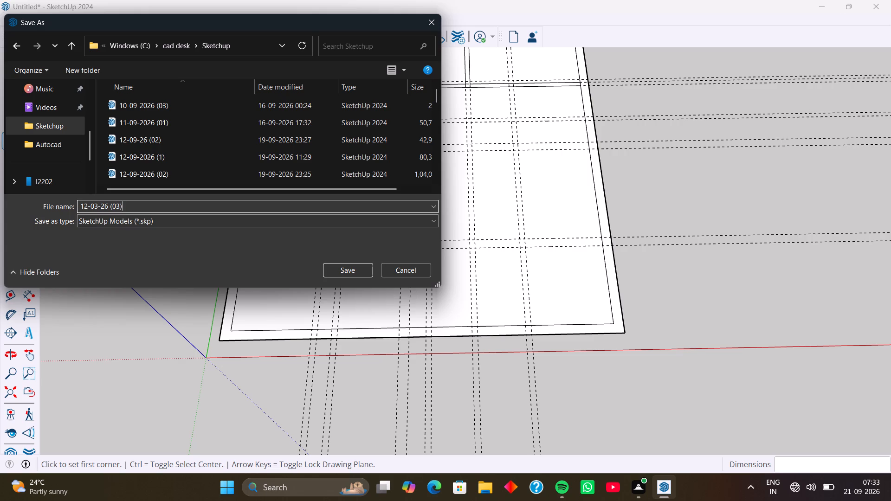
{"action": "key", "text": "Return"}
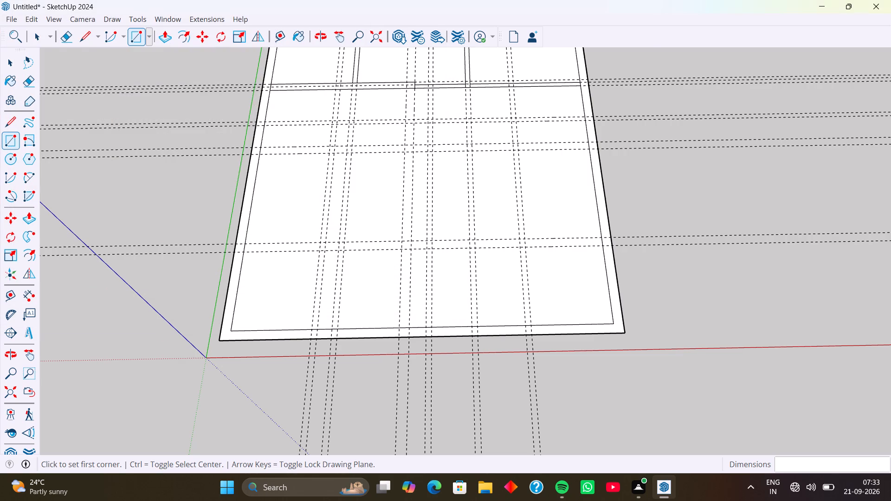
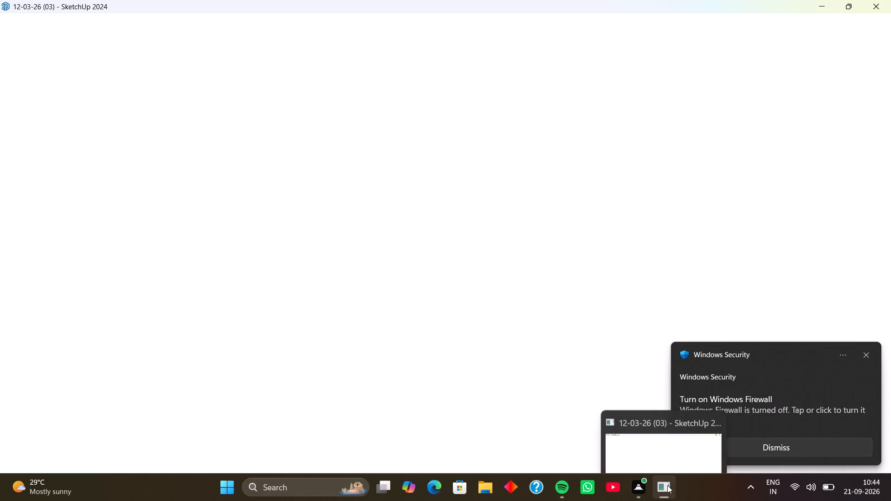
Close the blank SketchUp window still open for the 12-03-26 (03) model.
{"action": "left_click", "coordinate": [717, 392]}
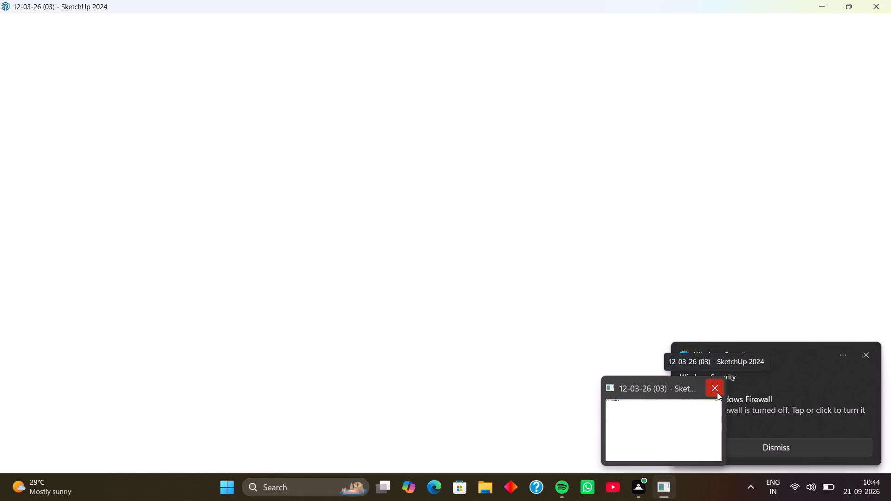
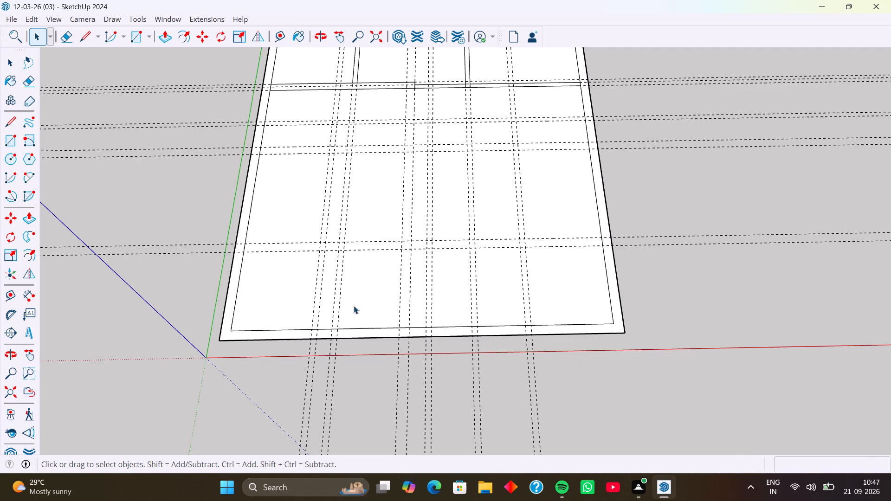
Draw a 9" by 13'3" wall rectangle along the second cross guide pair from the front, starting at the left outer wall's inner edge.
{"action": "middle_click_drag", "start_coordinate": [470, 134], "coordinate": [493, 134]}
{"action": "middle_click_drag", "start_coordinate": [475, 151], "coordinate": [476, 173]}
{"action": "scroll", "coordinate": [470, 148], "scroll_direction": "down", "scroll_amount": 7}
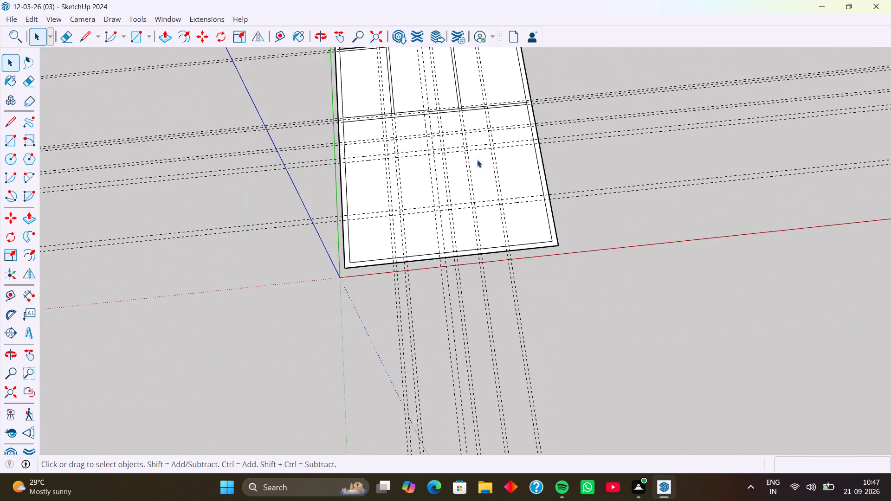
{"action": "scroll", "coordinate": [477, 160], "scroll_direction": "down", "scroll_amount": 1}
{"action": "middle_click_drag", "start_coordinate": [477, 171], "coordinate": [451, 169]}
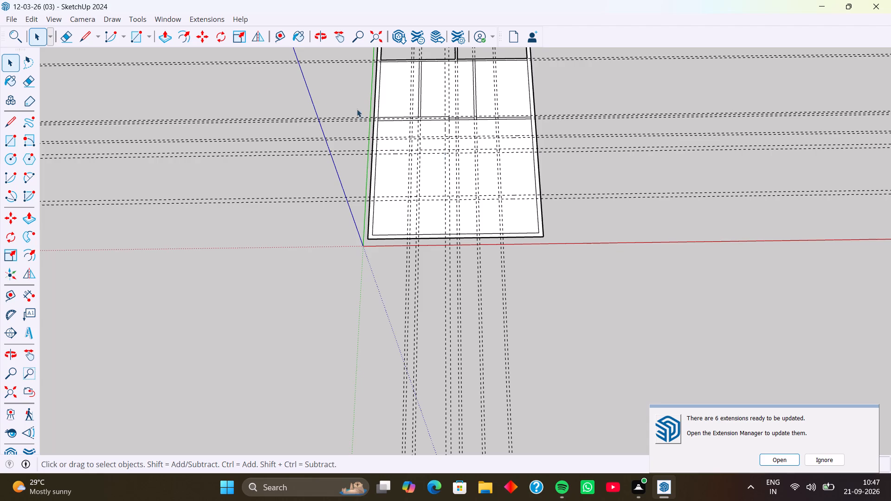
{"action": "left_click", "coordinate": [136, 39]}
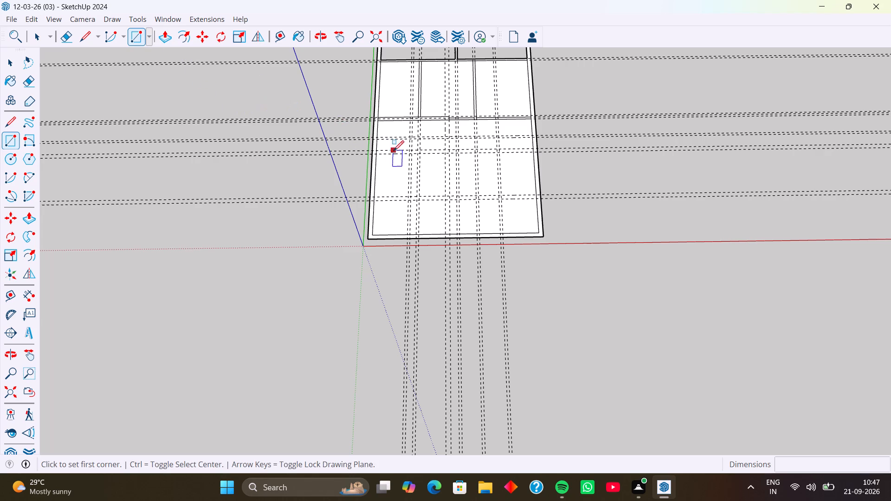
{"action": "scroll", "coordinate": [372, 146], "scroll_direction": "up", "scroll_amount": 9}
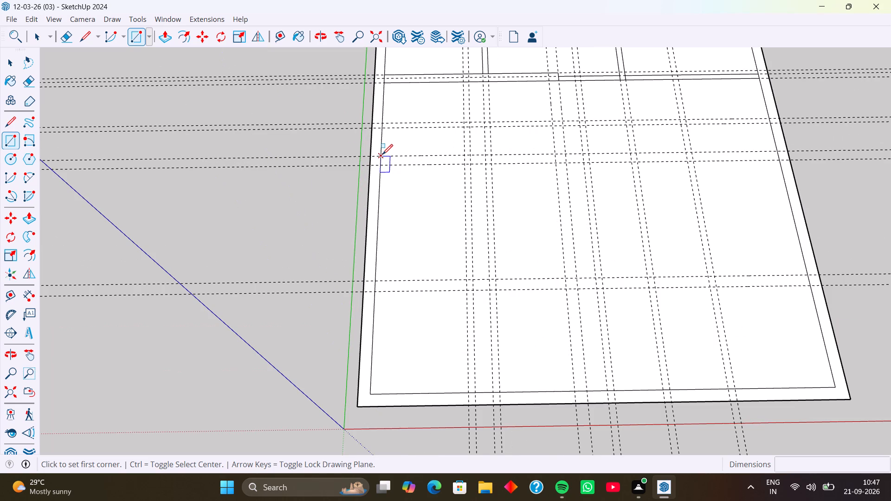
{"action": "left_click", "coordinate": [382, 155]}
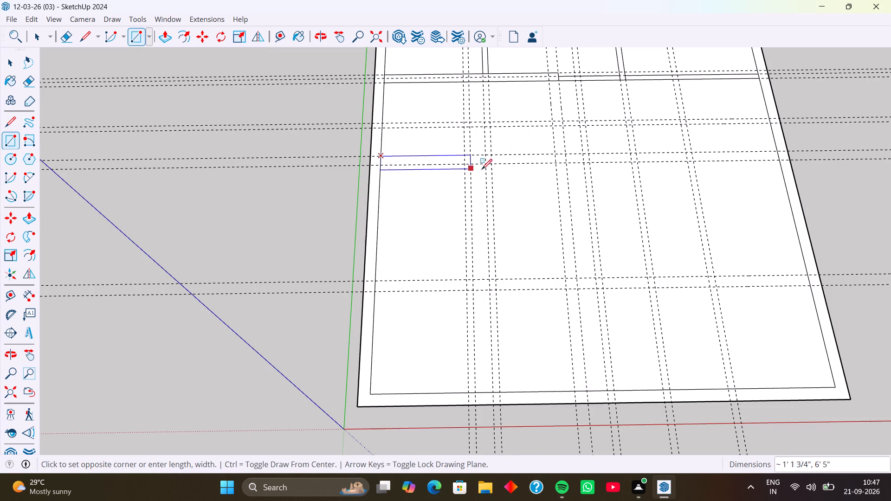
{"action": "left_click", "coordinate": [568, 161]}
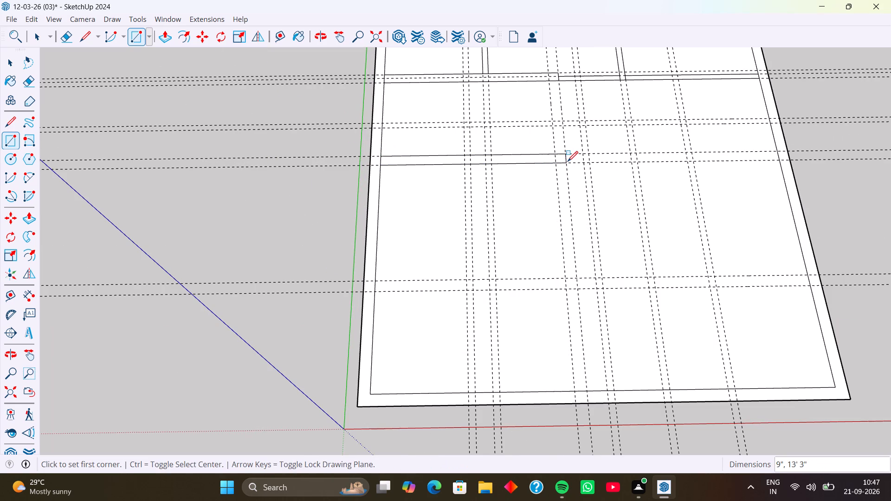
Draw a 9'7" by 9" wall from that wall's end toward the front, and a 9" by 15'3" wall reaching the right outer wall.
{"action": "left_click", "coordinate": [565, 162]}
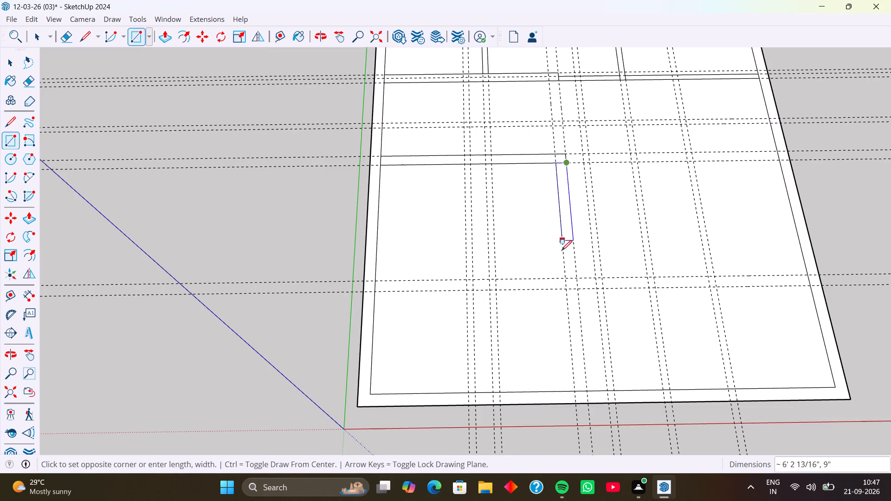
{"action": "left_click", "coordinate": [566, 290]}
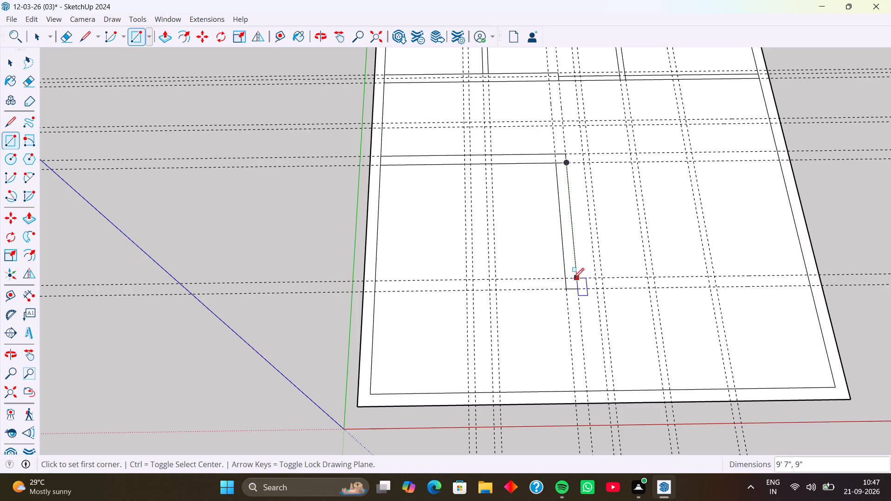
{"action": "left_click", "coordinate": [575, 278]}
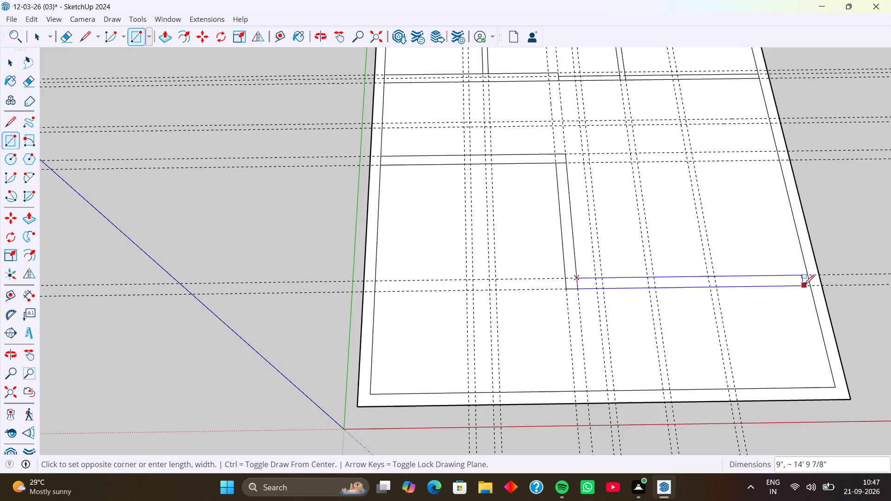
{"action": "left_click", "coordinate": [810, 287]}
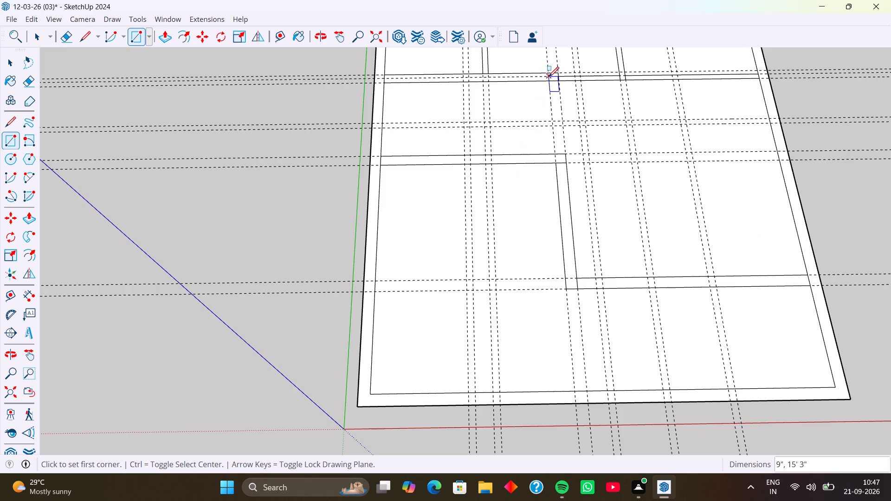
Draw a 9" thick wall rectangle connecting the existing rear cross wall to the end of the 13'3" wall.
{"action": "scroll", "coordinate": [552, 77], "scroll_direction": "up", "scroll_amount": 6}
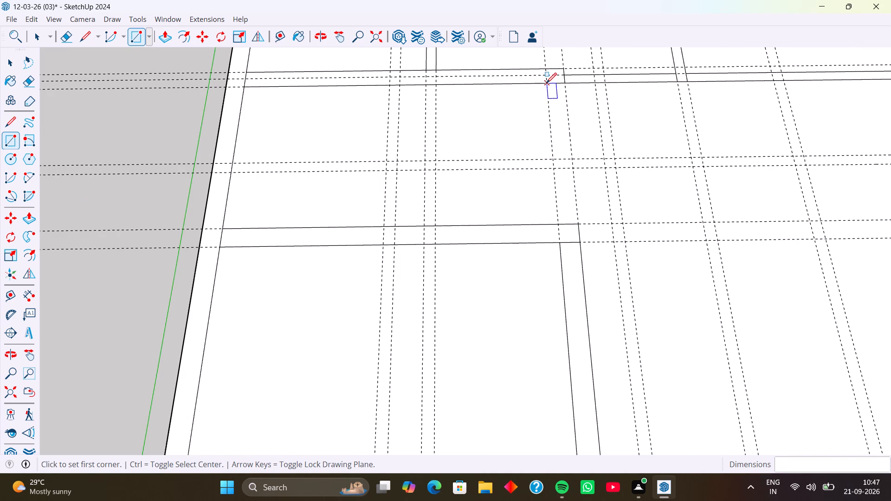
{"action": "left_click", "coordinate": [546, 83]}
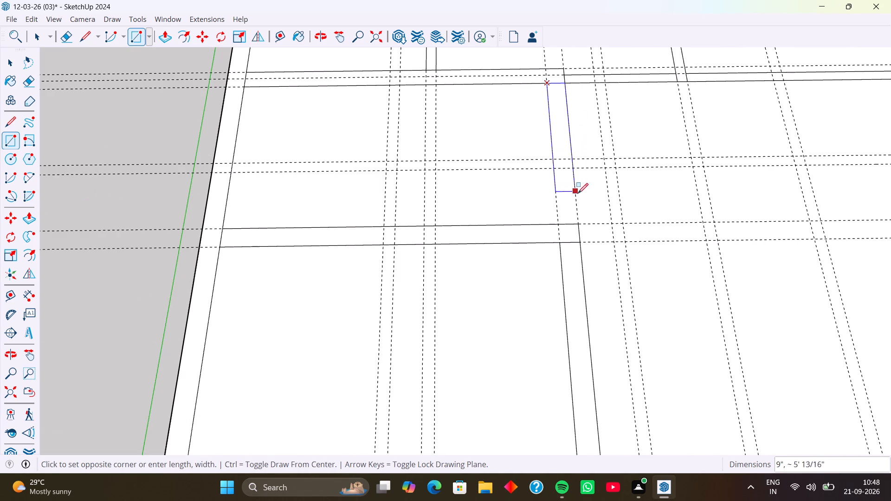
{"action": "left_click", "coordinate": [580, 224]}
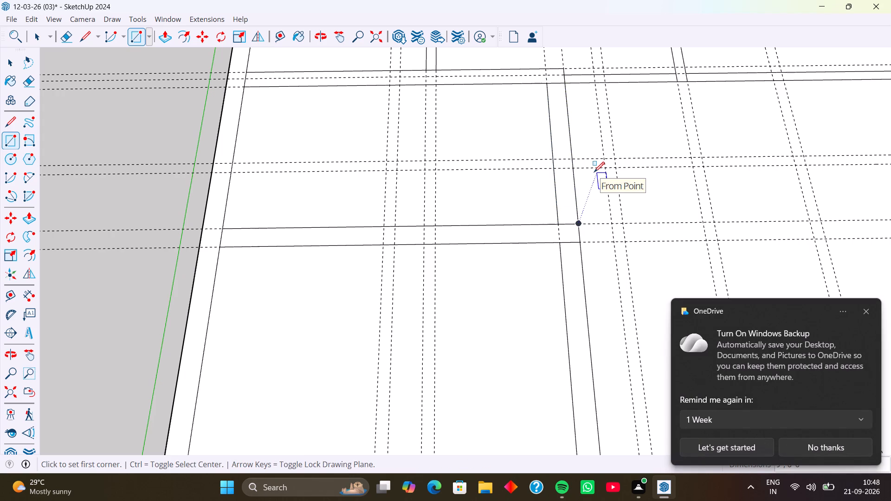
Delete all construction guides from the model.
{"action": "scroll", "coordinate": [613, 122], "scroll_direction": "up", "scroll_amount": 2}
{"action": "scroll", "coordinate": [612, 126], "scroll_direction": "down", "scroll_amount": 2}
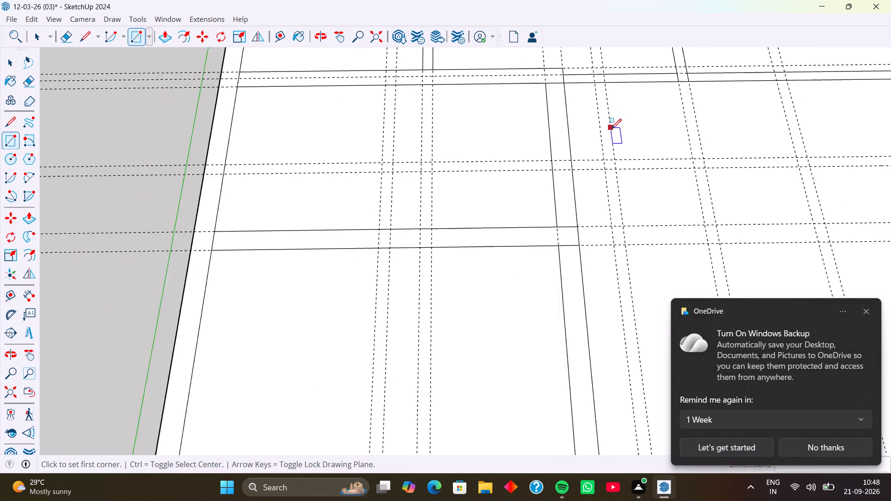
{"action": "scroll", "coordinate": [611, 129], "scroll_direction": "down", "scroll_amount": 12}
{"action": "middle_click_drag", "start_coordinate": [564, 160], "coordinate": [562, 191]}
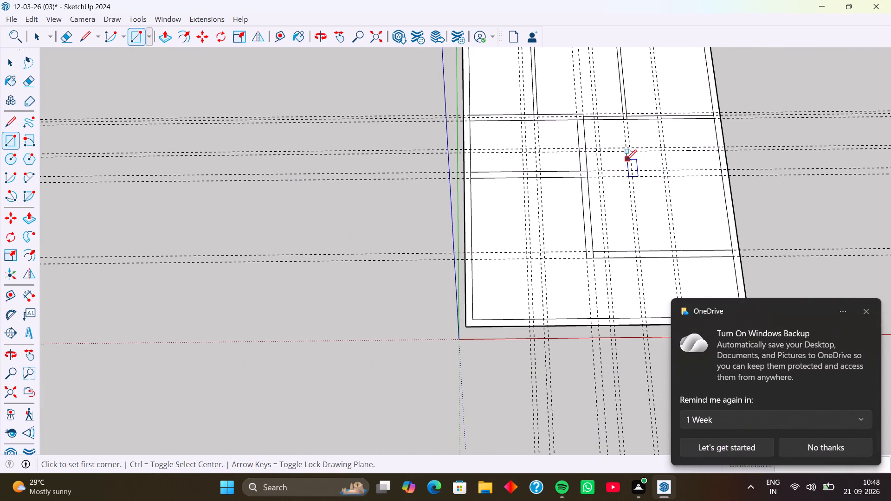
{"action": "middle_click_drag", "start_coordinate": [626, 160], "coordinate": [525, 270], "text": "shift"}
{"action": "scroll", "coordinate": [529, 278], "scroll_direction": "up", "scroll_amount": 5}
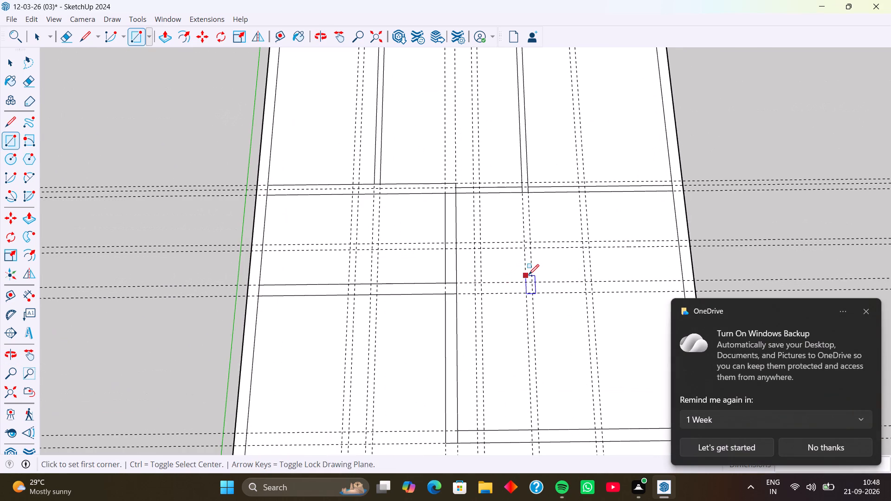
{"action": "key", "text": "space"}
{"action": "left_click", "coordinate": [28, 19]}
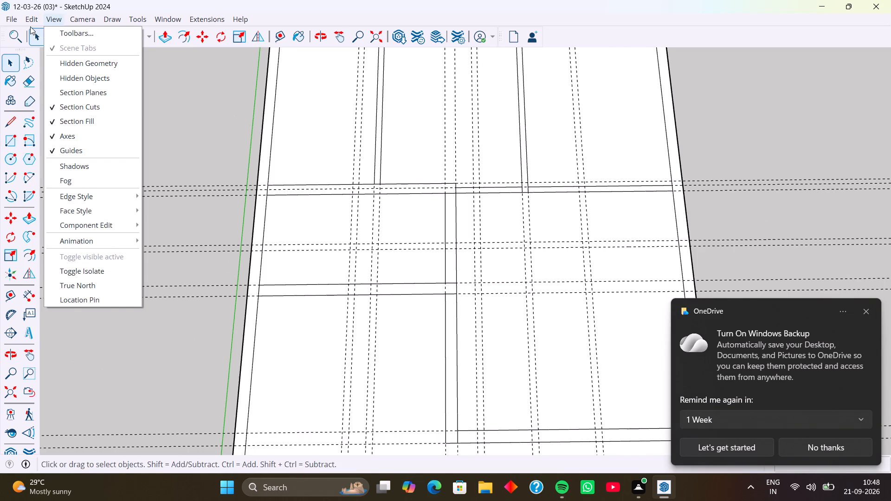
{"action": "left_click", "coordinate": [73, 135]}
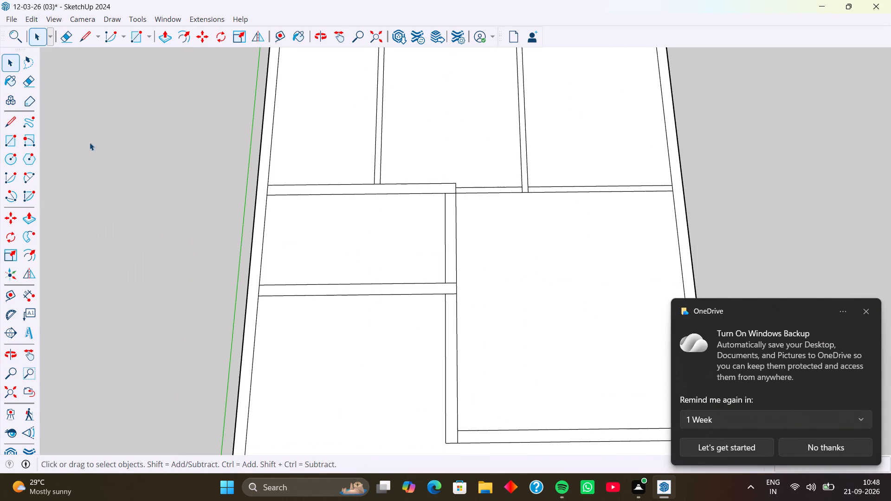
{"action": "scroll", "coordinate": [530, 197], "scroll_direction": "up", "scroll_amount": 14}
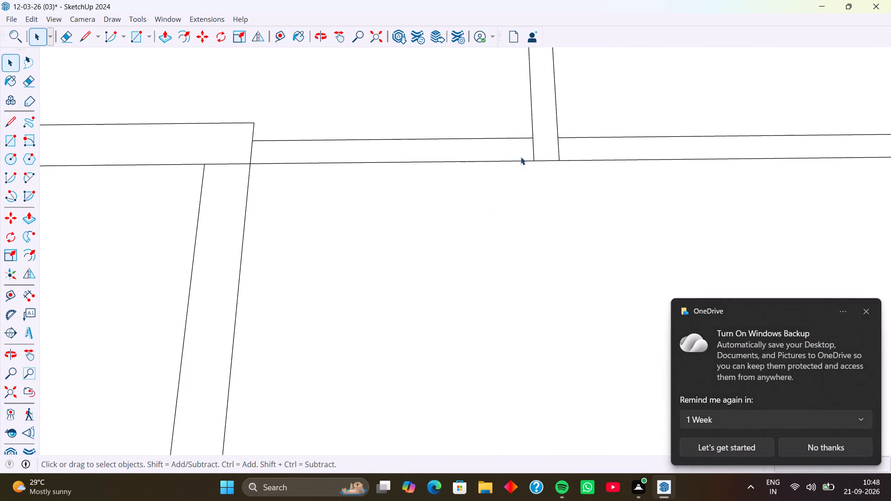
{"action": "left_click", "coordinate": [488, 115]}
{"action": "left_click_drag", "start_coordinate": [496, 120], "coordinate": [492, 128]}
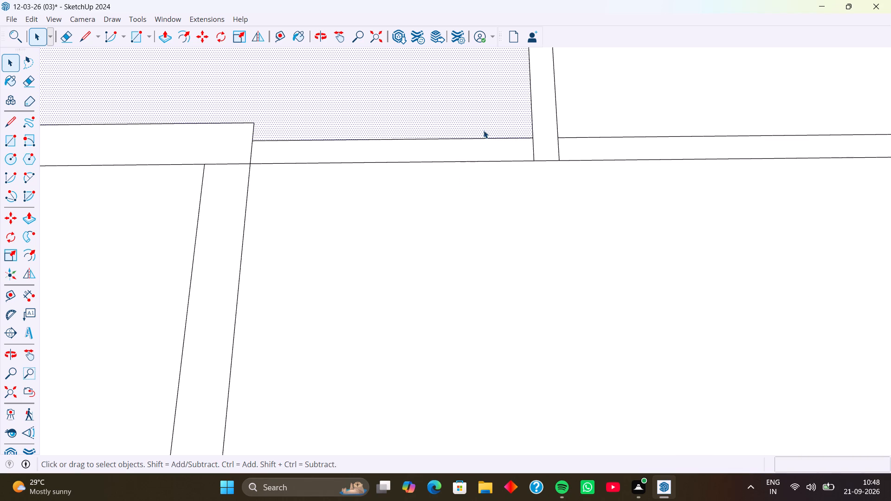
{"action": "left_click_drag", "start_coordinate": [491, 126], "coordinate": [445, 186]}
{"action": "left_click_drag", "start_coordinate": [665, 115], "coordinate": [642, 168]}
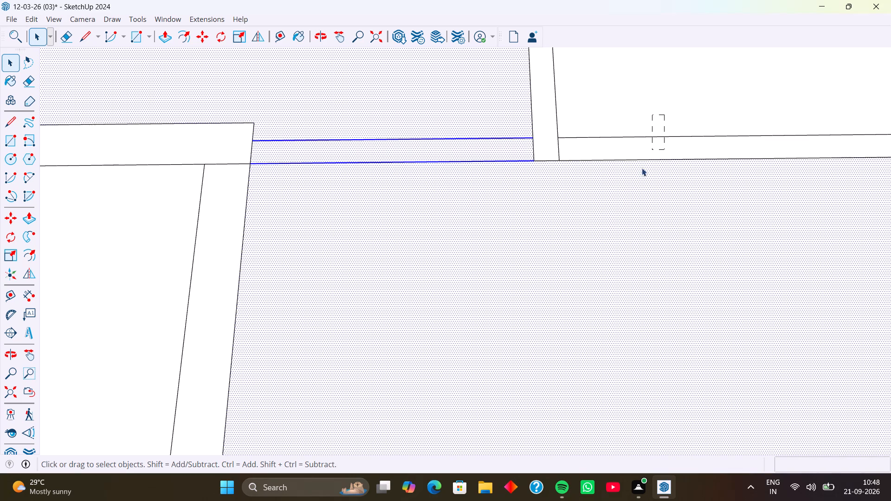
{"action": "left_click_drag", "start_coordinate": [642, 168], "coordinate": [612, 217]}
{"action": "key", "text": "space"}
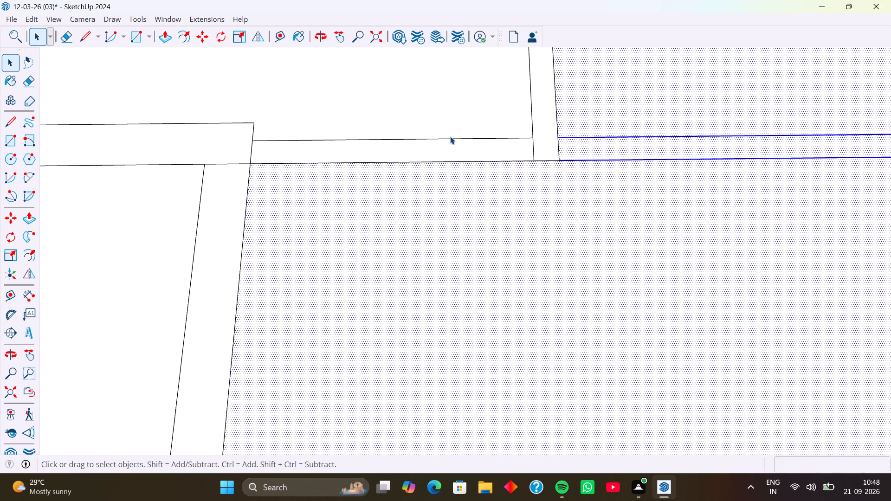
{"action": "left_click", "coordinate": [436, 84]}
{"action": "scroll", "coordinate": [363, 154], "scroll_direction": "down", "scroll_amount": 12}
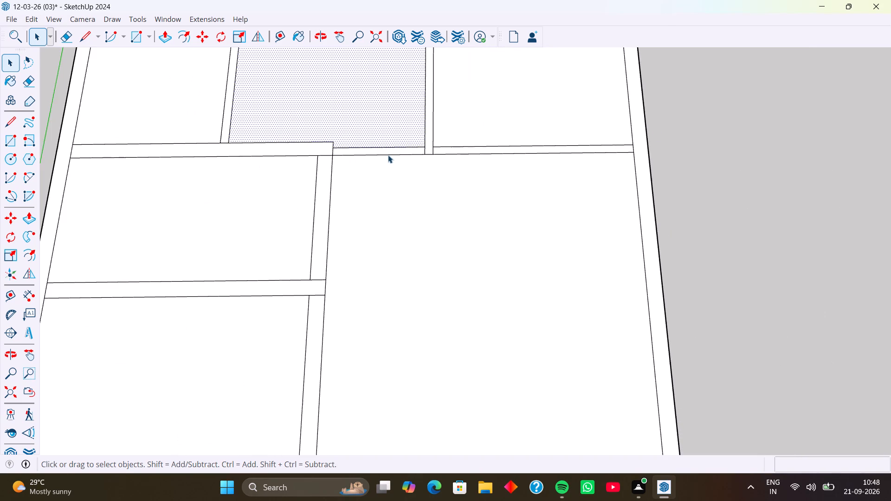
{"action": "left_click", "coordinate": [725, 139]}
Copy the long edges of the thin cross wall 4" toward the rear, aligning them with the adjoining thick wall's rear corner.
{"action": "scroll", "coordinate": [468, 149], "scroll_direction": "up", "scroll_amount": 5}
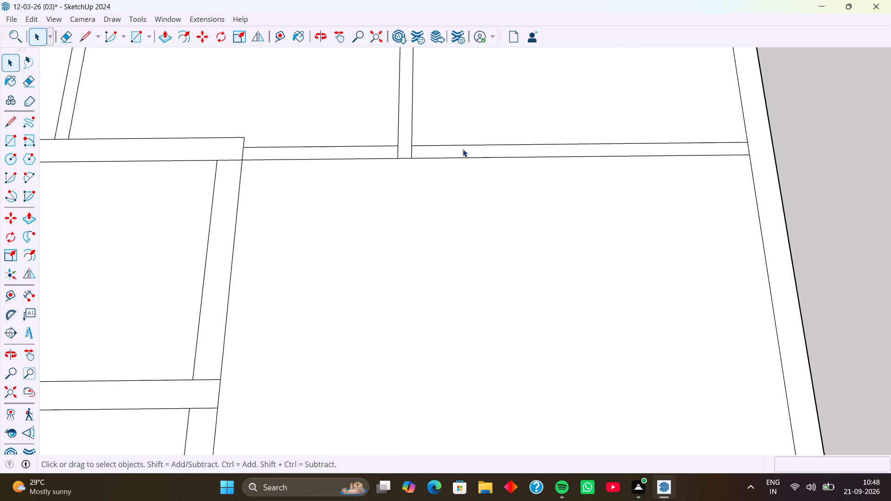
{"action": "left_click", "coordinate": [464, 145], "text": "shift"}
{"action": "left_click", "coordinate": [388, 146], "text": "shift"}
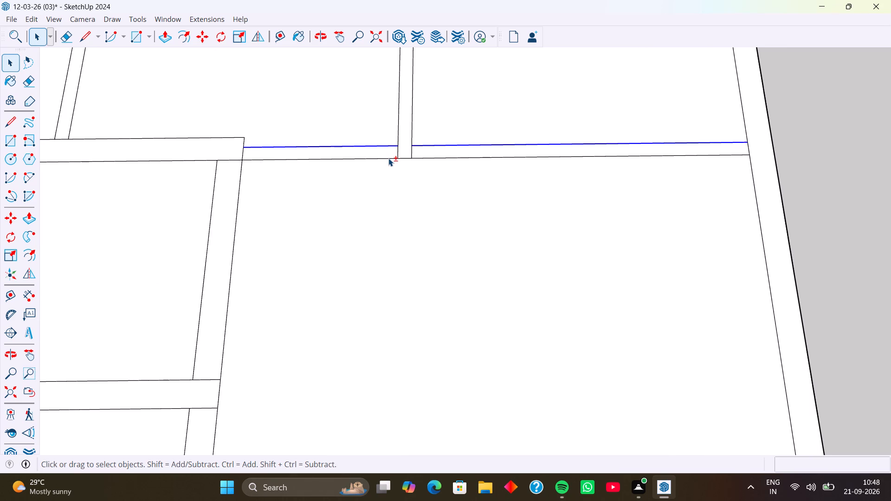
{"action": "left_click", "coordinate": [388, 158], "text": "shift"}
{"action": "left_click", "coordinate": [419, 158], "text": "shift"}
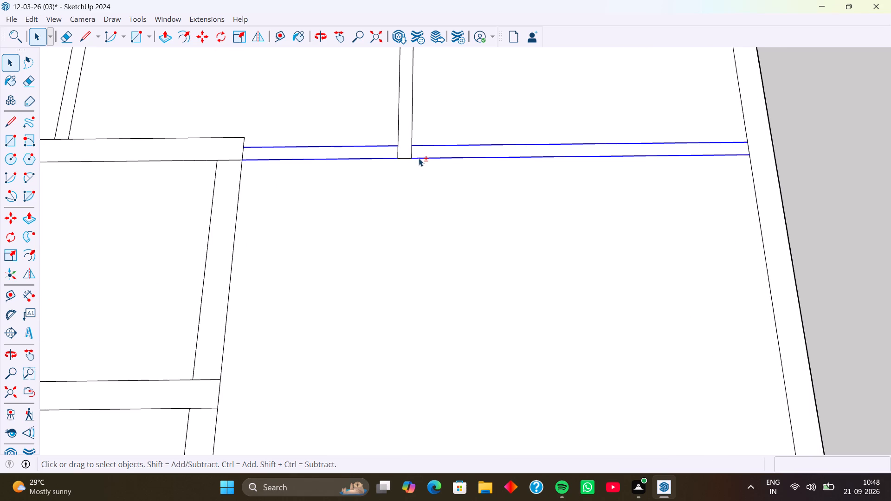
{"action": "left_click", "coordinate": [405, 157], "text": "shift"}
{"action": "key", "text": "m"}
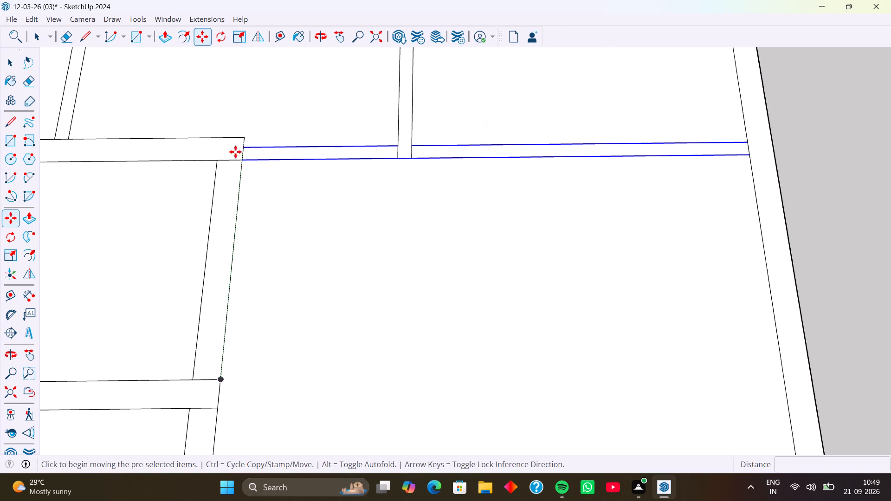
{"action": "left_click", "coordinate": [241, 159]}
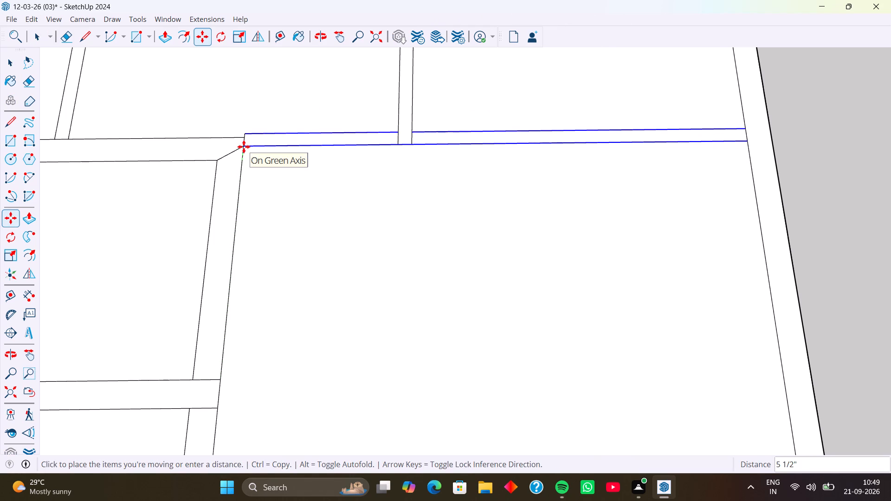
{"action": "key", "text": "space"}
{"action": "key", "text": "m"}
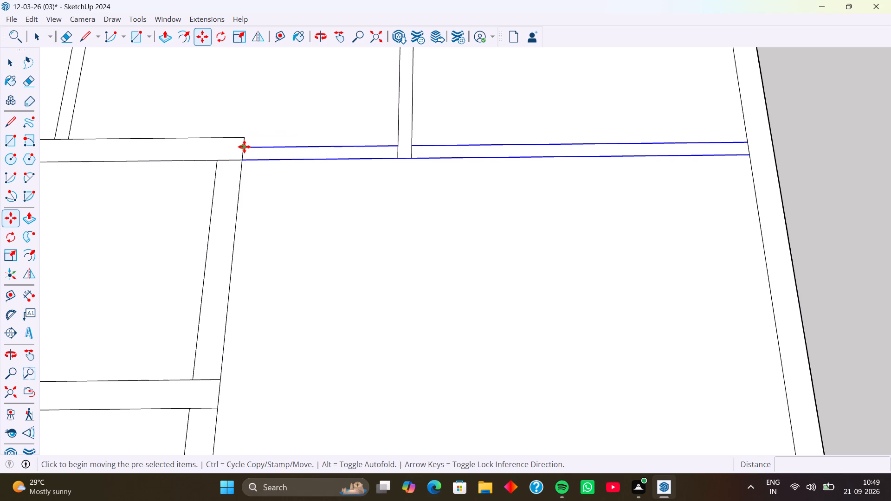
{"action": "left_click", "coordinate": [244, 147]}
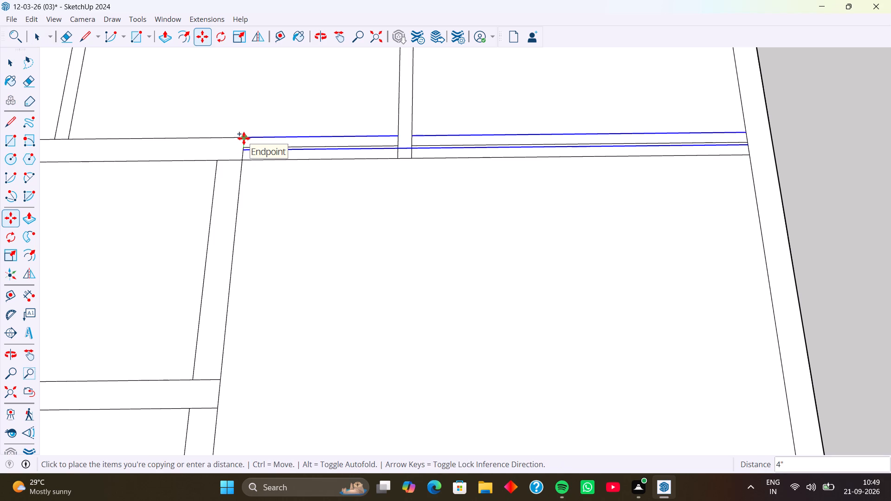
{"action": "left_click", "coordinate": [244, 138]}
{"action": "key", "text": "space"}
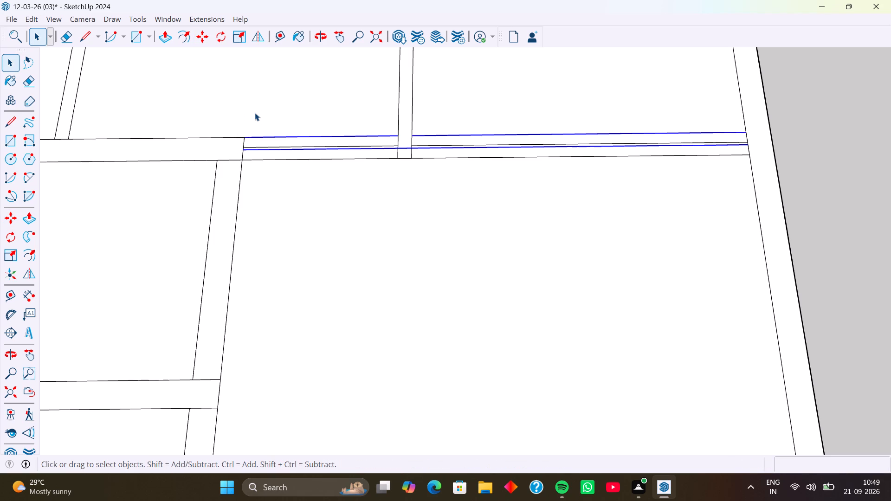
{"action": "left_click", "coordinate": [256, 113]}
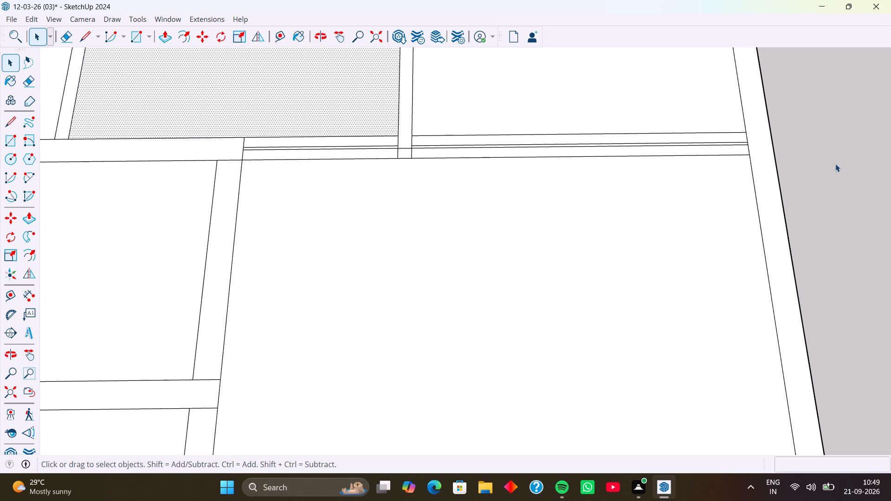
{"action": "left_click", "coordinate": [835, 164]}
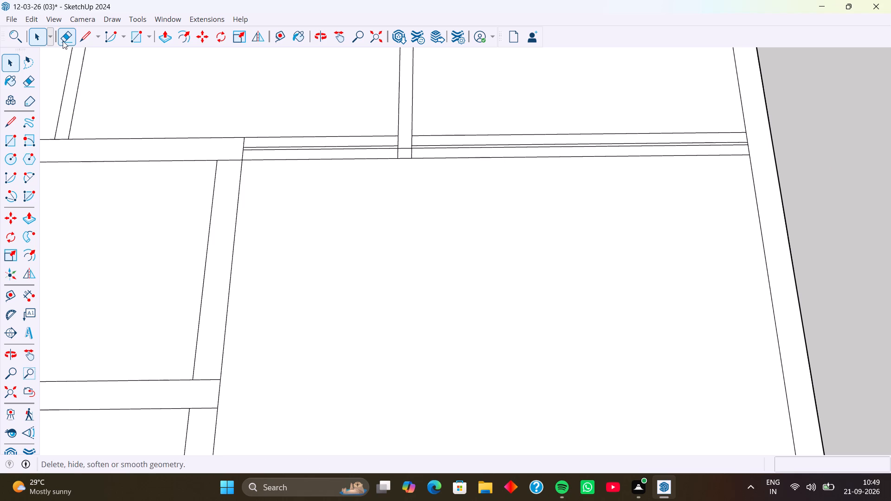
Erase the thin cross wall's redundant old long edges and the partition edge stubs extending in front of the realigned wall.
{"action": "left_click", "coordinate": [63, 41]}
{"action": "scroll", "coordinate": [286, 143], "scroll_direction": "up", "scroll_amount": 5}
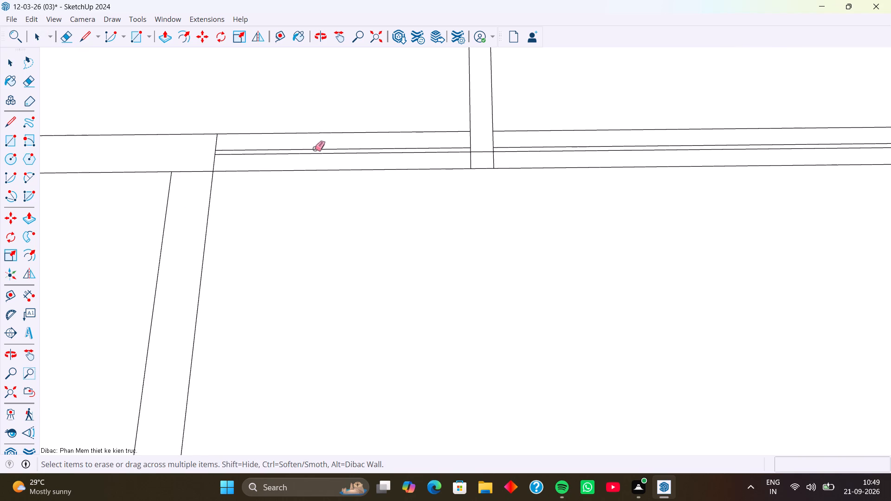
{"action": "left_click", "coordinate": [316, 148]}
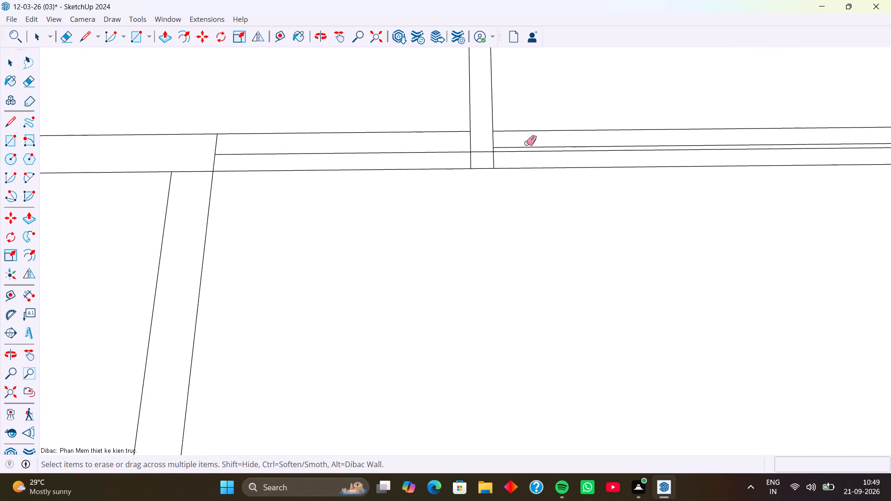
{"action": "left_click", "coordinate": [525, 146]}
{"action": "left_click", "coordinate": [494, 161]}
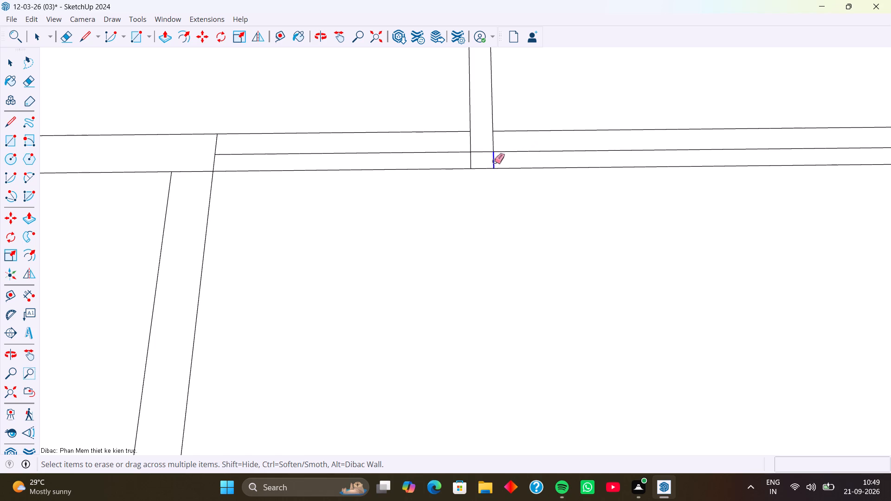
{"action": "left_click", "coordinate": [471, 162]}
{"action": "left_click_drag", "start_coordinate": [471, 162], "coordinate": [474, 182]}
{"action": "left_click", "coordinate": [456, 169]}
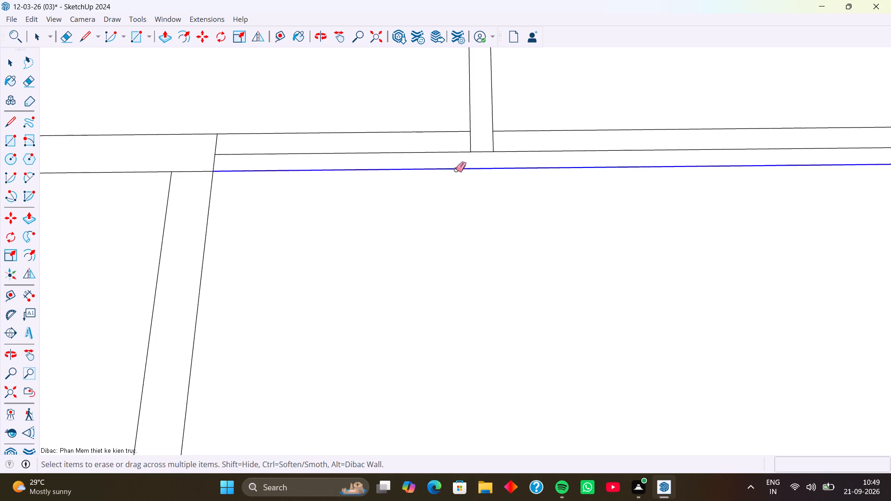
Review the overall floor plan around the large room along the right outer wall.
{"action": "scroll", "coordinate": [475, 180], "scroll_direction": "down", "scroll_amount": 7}
{"action": "scroll", "coordinate": [403, 200], "scroll_direction": "down", "scroll_amount": 6}
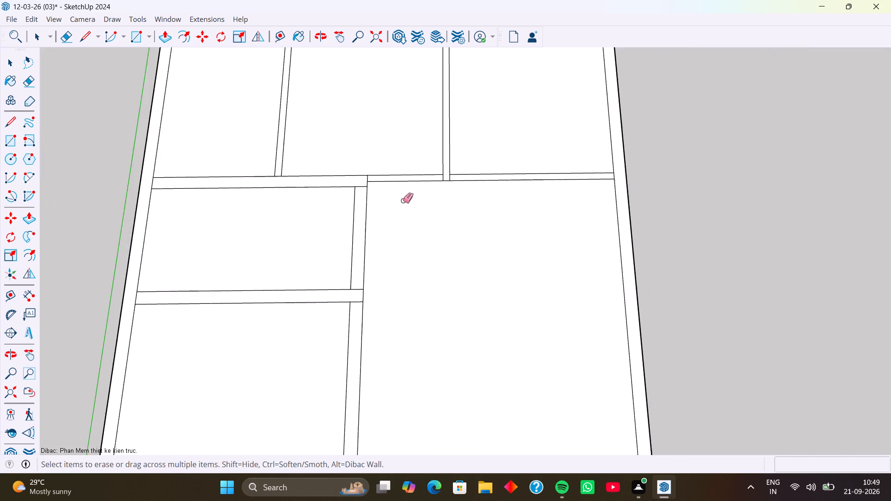
{"action": "scroll", "coordinate": [394, 185], "scroll_direction": "down", "scroll_amount": 6}
{"action": "scroll", "coordinate": [442, 233], "scroll_direction": "down", "scroll_amount": 2}
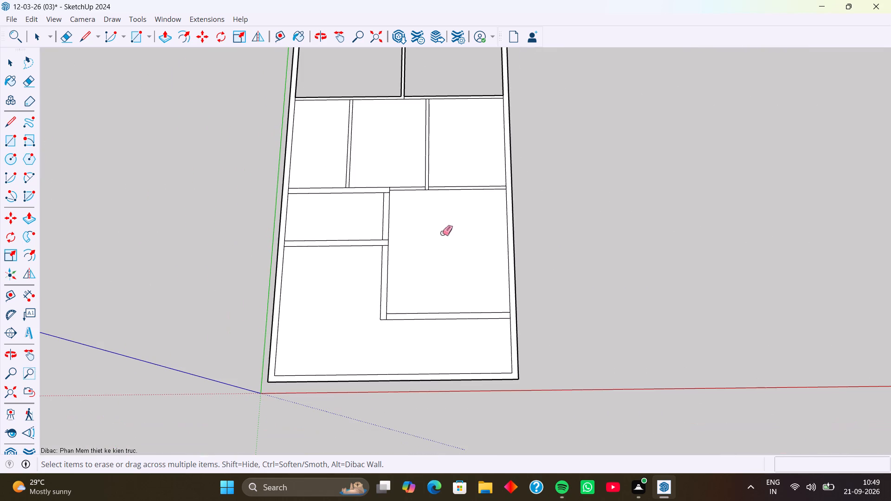
{"action": "left_click", "coordinate": [442, 233]}
{"action": "left_click", "coordinate": [442, 233]}
{"action": "key", "text": "space"}
{"action": "left_click", "coordinate": [442, 233]}
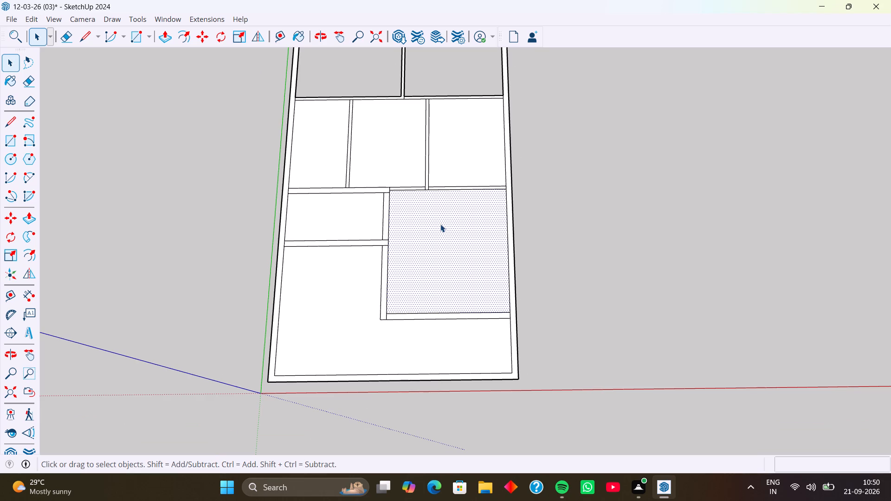
{"action": "left_click", "coordinate": [589, 232]}
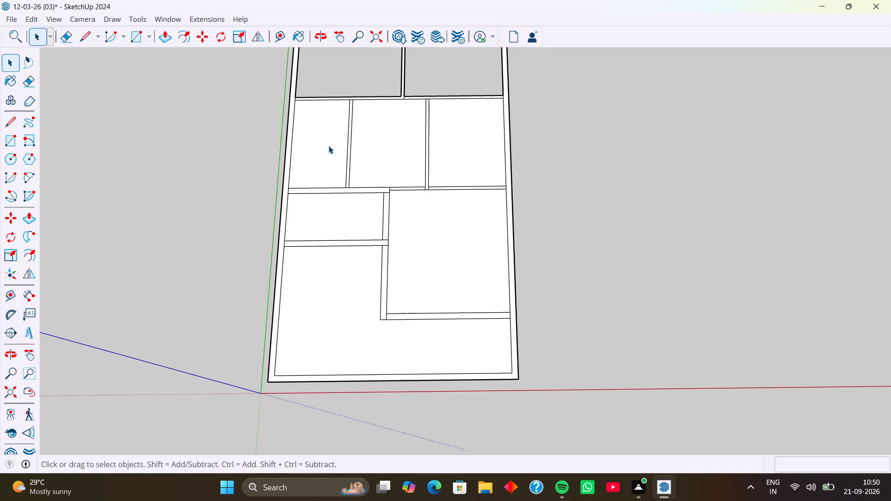
{"action": "scroll", "coordinate": [328, 146], "scroll_direction": "down", "scroll_amount": 9}
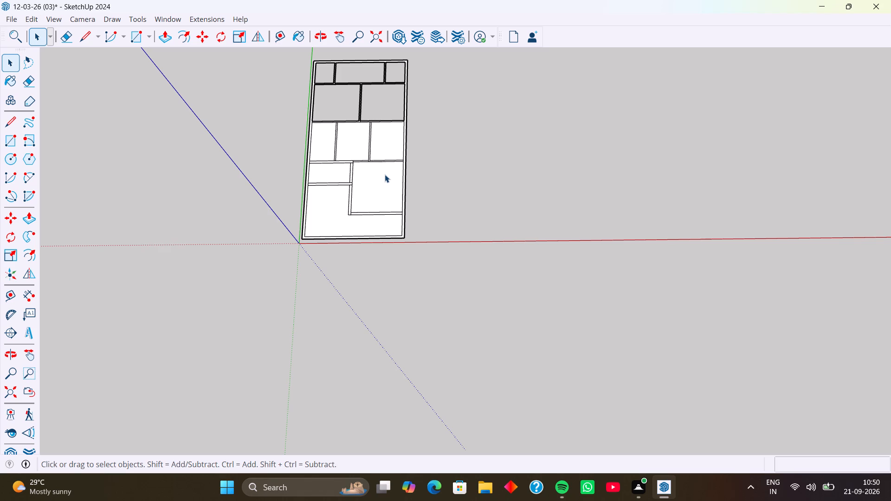
Measure the gap along the right outer wall between the large room's front wall and the front outer wall.
{"action": "scroll", "coordinate": [379, 212], "scroll_direction": "up", "scroll_amount": 6}
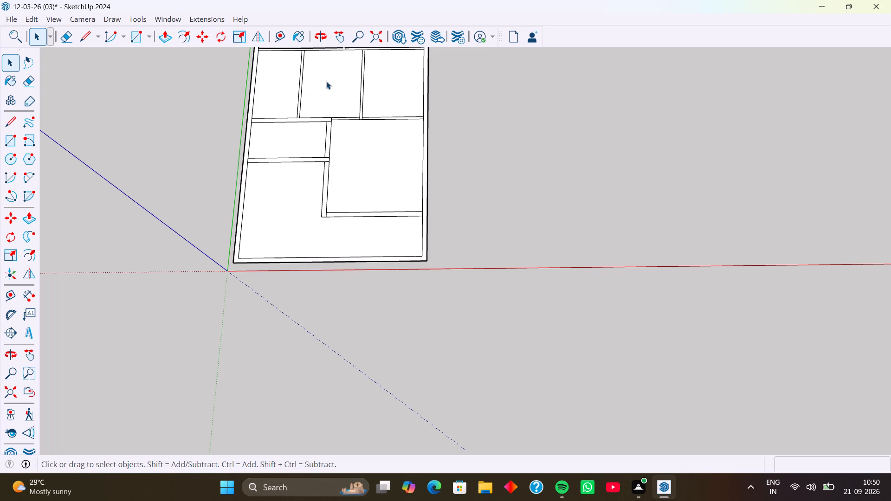
{"action": "left_click", "coordinate": [32, 299]}
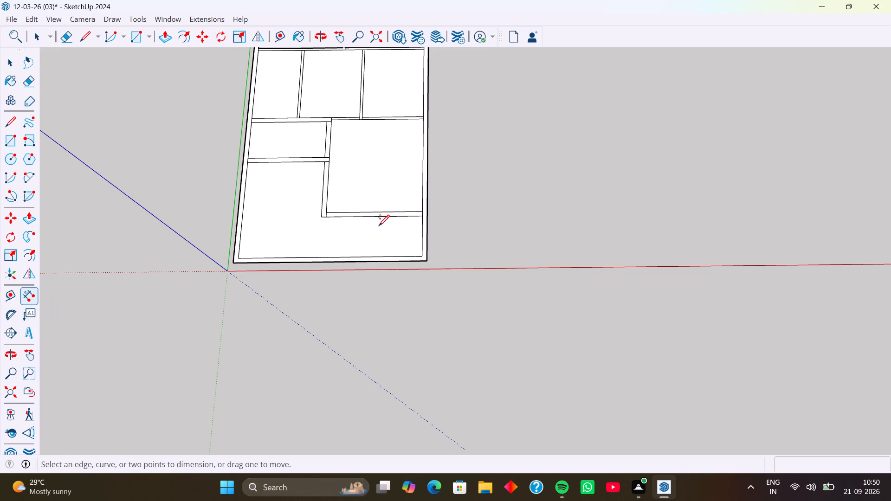
{"action": "scroll", "coordinate": [418, 227], "scroll_direction": "up", "scroll_amount": 5}
{"action": "left_click", "coordinate": [426, 208]}
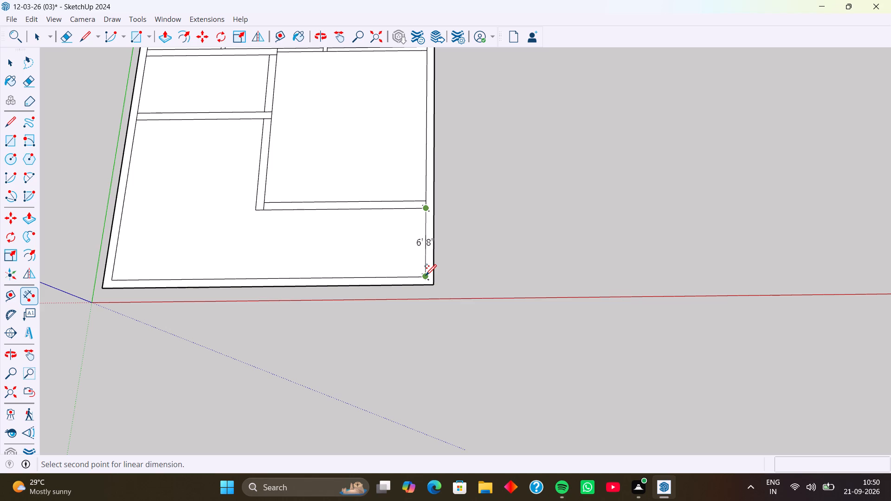
{"action": "key", "text": "space"}
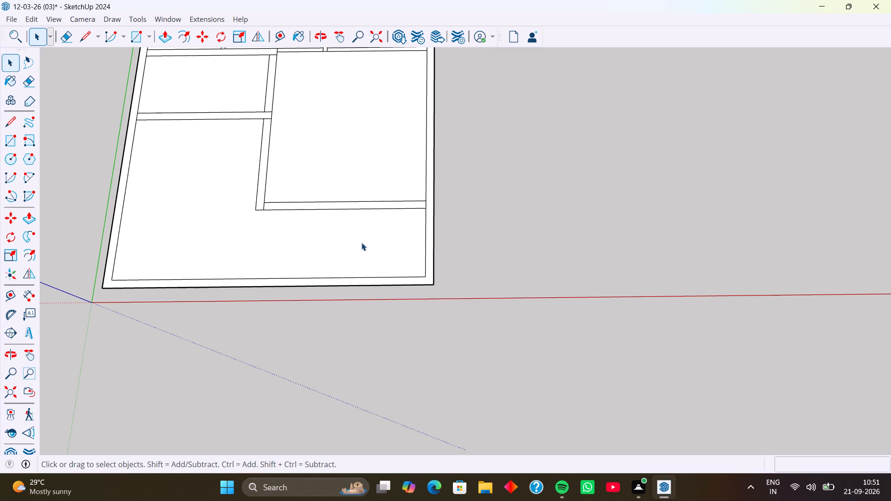
Place a guide 4' in front of the thin cross wall's front edge, and a second guide 5" farther toward the front.
{"action": "scroll", "coordinate": [356, 201], "scroll_direction": "down", "scroll_amount": 4}
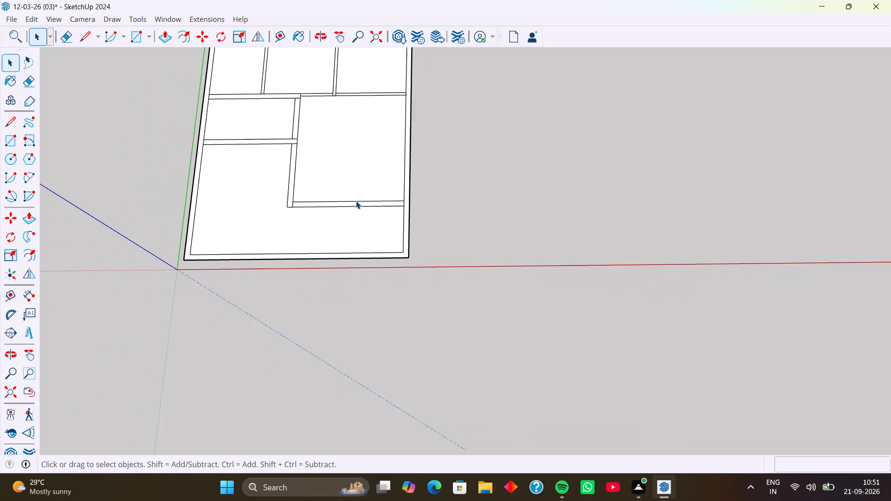
{"action": "middle_click_drag", "start_coordinate": [344, 175], "coordinate": [340, 242], "text": "shift"}
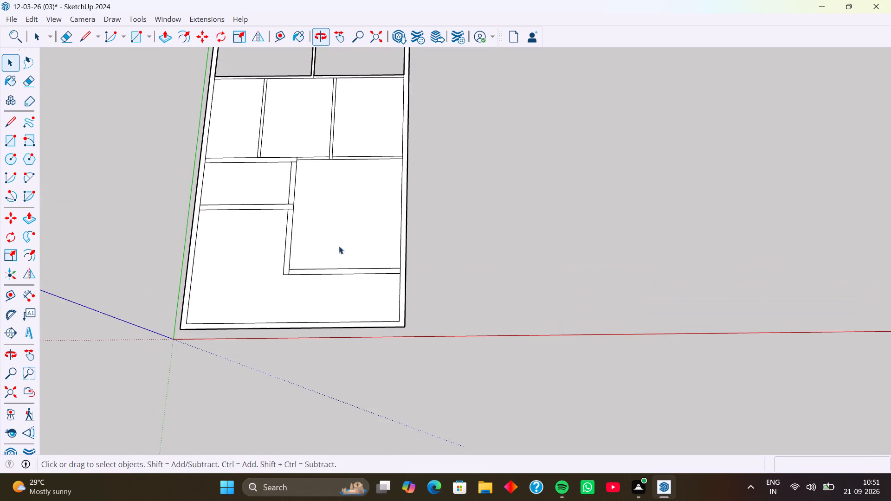
{"action": "middle_click_drag", "start_coordinate": [339, 251], "coordinate": [355, 287]}
{"action": "middle_click_drag", "start_coordinate": [354, 249], "coordinate": [349, 272], "text": "shift"}
{"action": "middle_click_drag", "start_coordinate": [349, 272], "coordinate": [348, 279]}
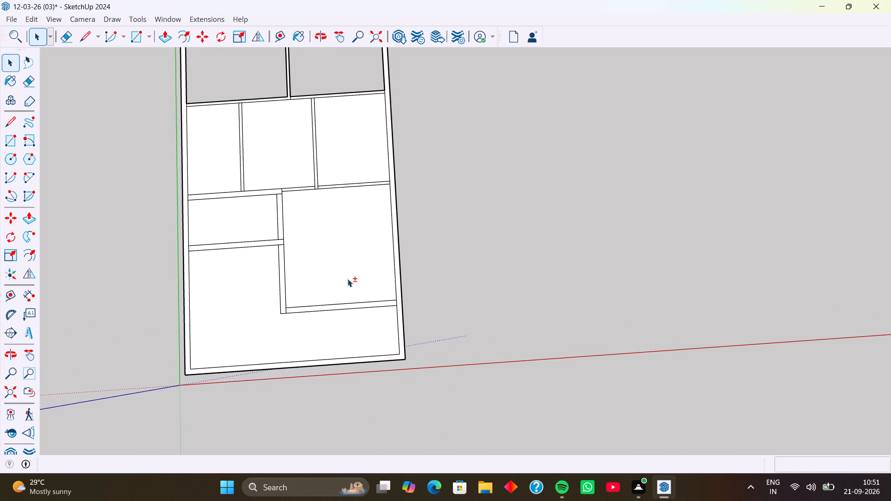
{"action": "scroll", "coordinate": [348, 279], "scroll_direction": "up", "scroll_amount": 1}
{"action": "scroll", "coordinate": [354, 295], "scroll_direction": "down", "scroll_amount": 1}
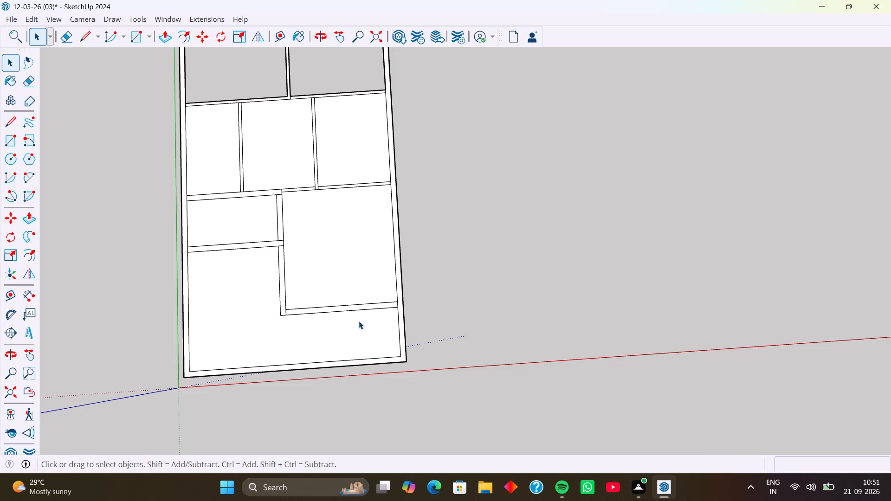
{"action": "scroll", "coordinate": [374, 234], "scroll_direction": "up", "scroll_amount": 4}
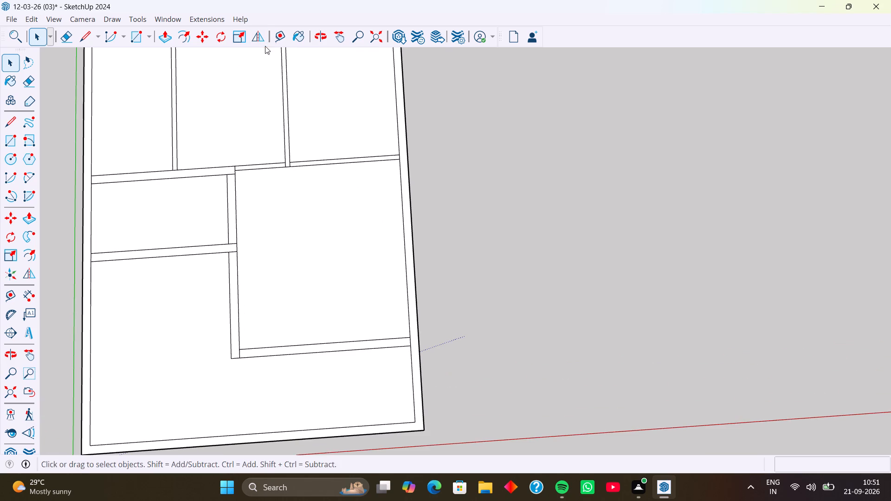
{"action": "left_click", "coordinate": [277, 41]}
{"action": "scroll", "coordinate": [336, 195], "scroll_direction": "up", "scroll_amount": 4}
{"action": "left_click", "coordinate": [341, 148]}
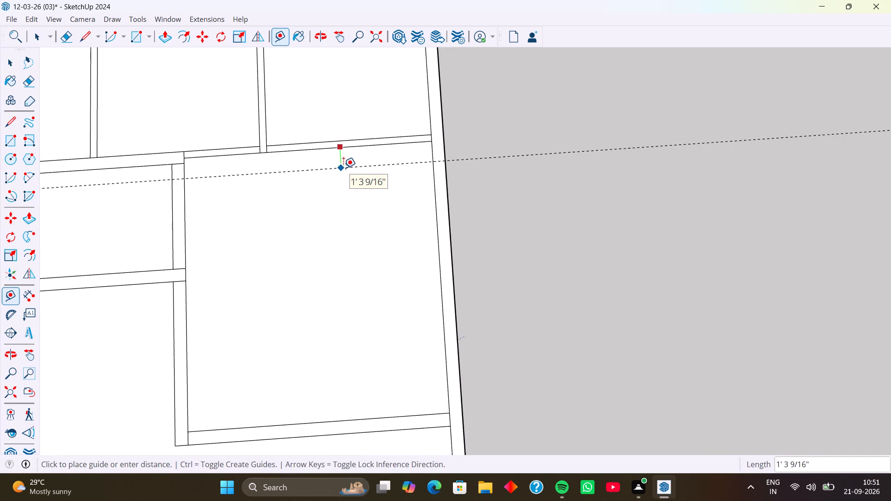
{"action": "key", "text": "4"}
{"action": "key", "text": "apostrophe"}
{"action": "key", "text": "Return"}
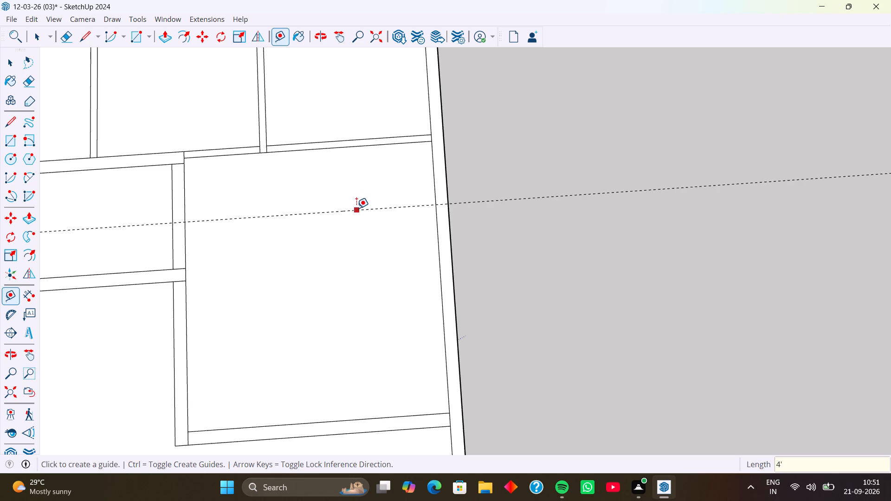
{"action": "left_click", "coordinate": [356, 209]}
{"action": "key", "text": "5"}
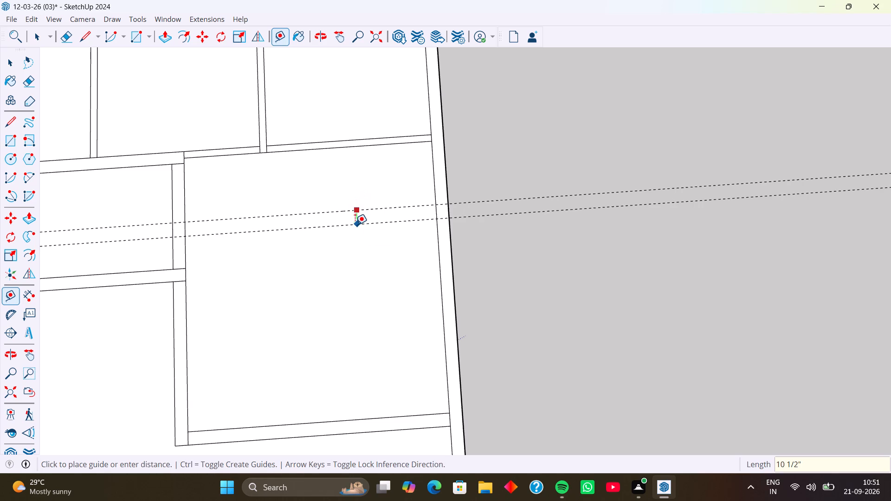
{"action": "key", "text": "Return"}
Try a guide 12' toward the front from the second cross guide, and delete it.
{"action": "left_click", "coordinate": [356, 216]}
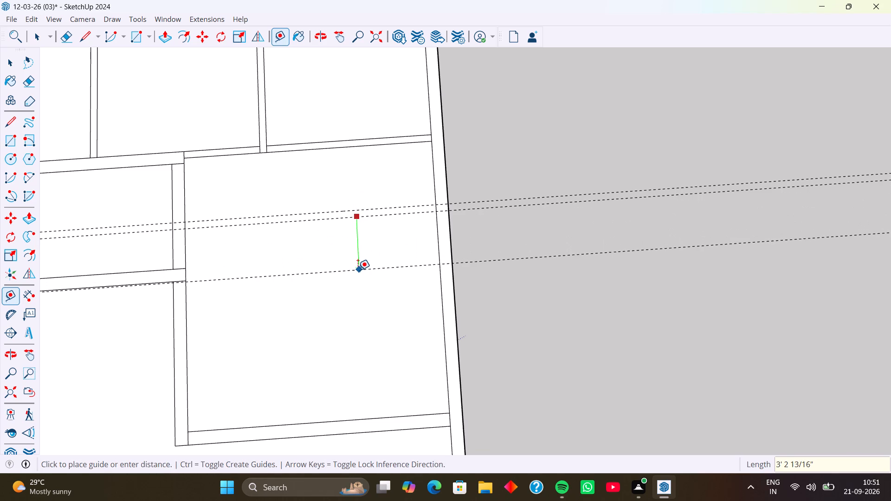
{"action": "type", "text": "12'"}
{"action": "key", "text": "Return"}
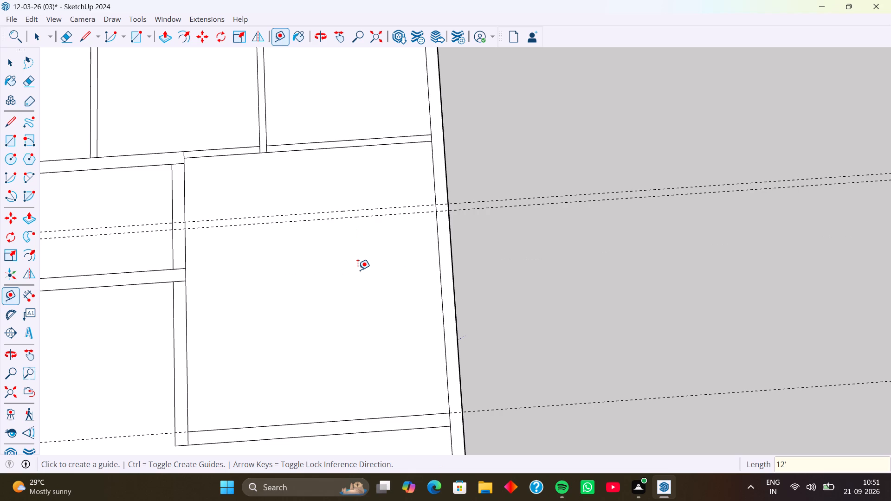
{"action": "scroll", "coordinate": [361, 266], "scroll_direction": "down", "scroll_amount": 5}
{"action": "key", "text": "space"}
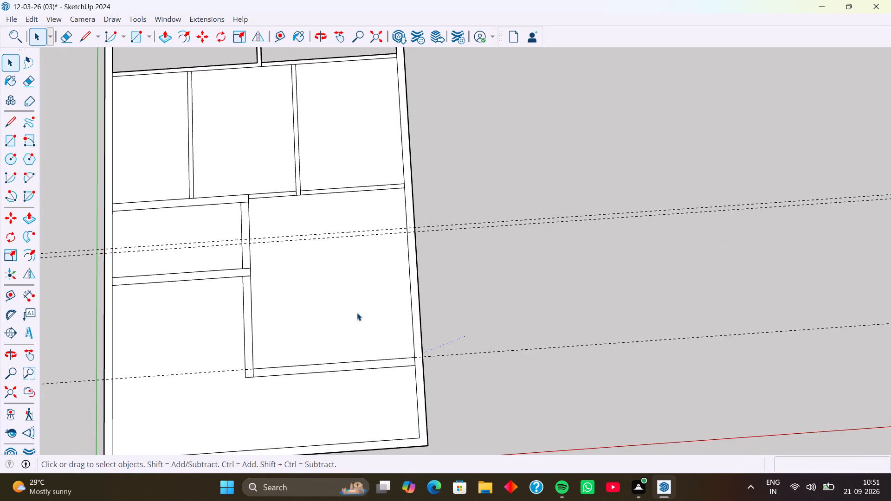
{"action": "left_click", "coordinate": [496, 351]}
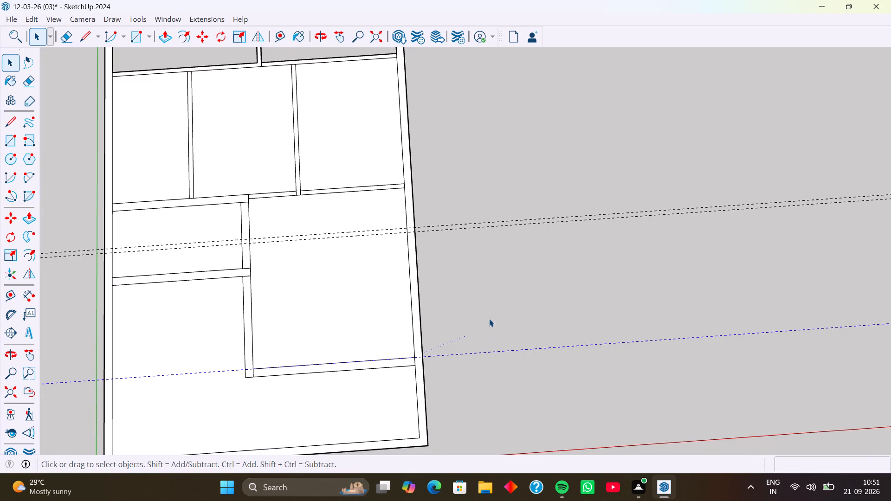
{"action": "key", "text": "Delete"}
Place a guide 7' inward from the right outer wall's inner edge, and another guide 5" beyond it.
{"action": "scroll", "coordinate": [352, 253], "scroll_direction": "up", "scroll_amount": 3}
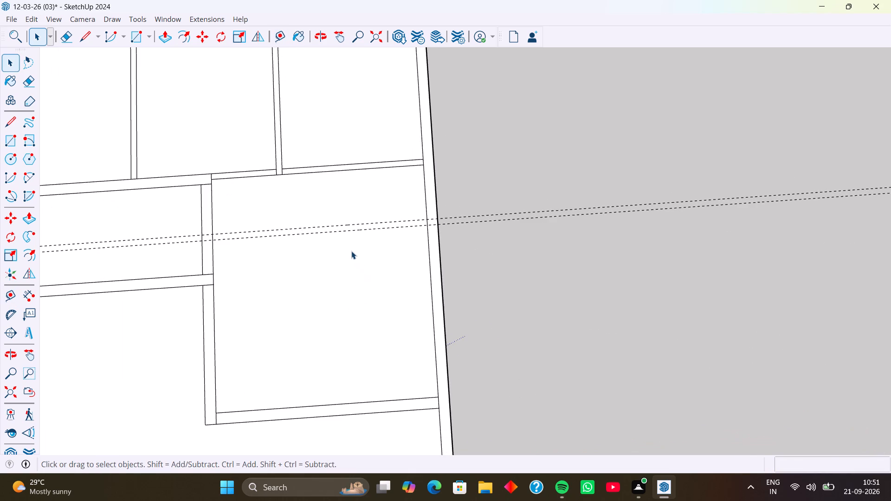
{"action": "key", "text": "t"}
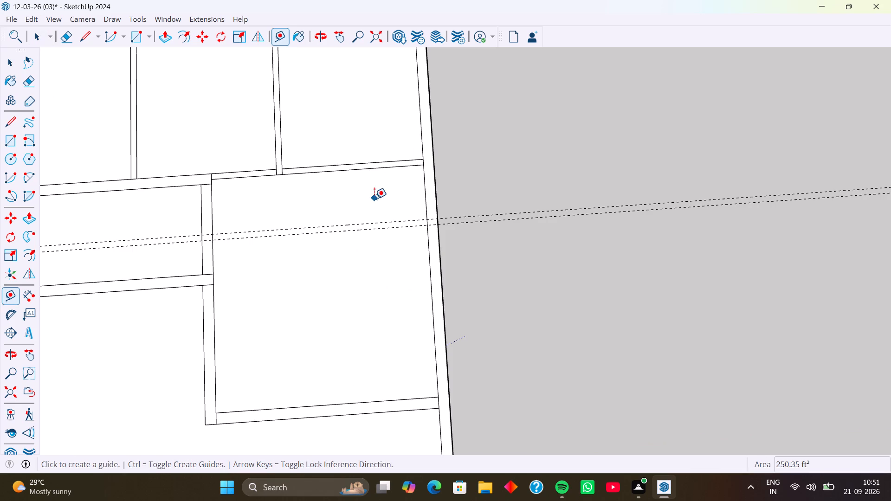
{"action": "left_click", "coordinate": [422, 190]}
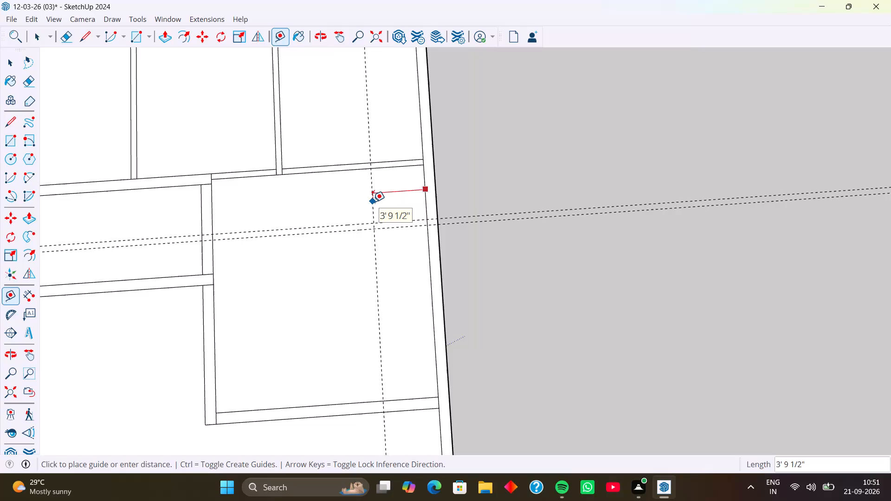
{"action": "type", "text": "7'"}
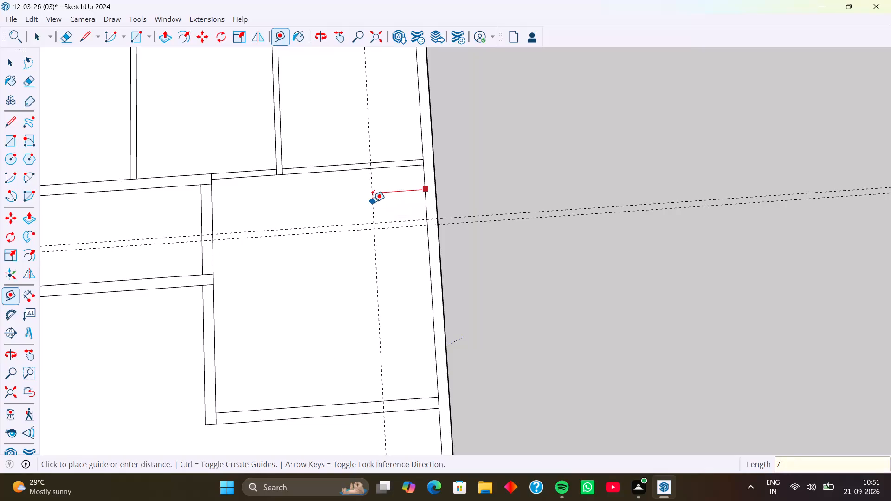
{"action": "key", "text": "Return"}
{"action": "left_click", "coordinate": [327, 195]}
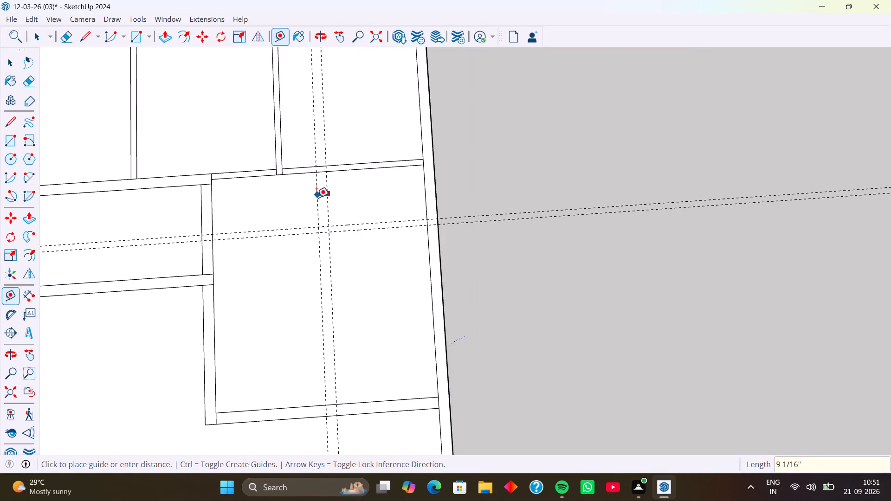
{"action": "key", "text": "5"}
{"action": "key", "text": "Return"}
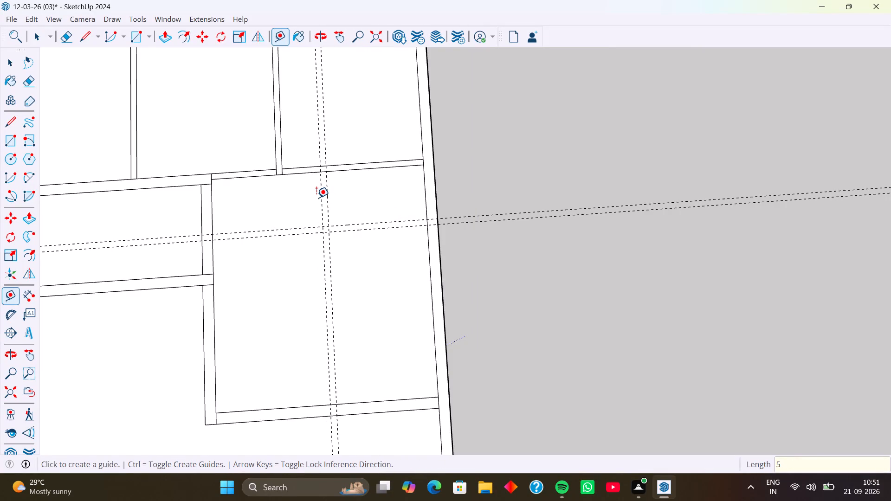
Draw a 5" by 4'5" wall forward from the thin cross wall and a 5" by 7' wall to the right outer wall.
{"action": "left_click", "coordinate": [135, 34]}
{"action": "scroll", "coordinate": [329, 171], "scroll_direction": "up", "scroll_amount": 4}
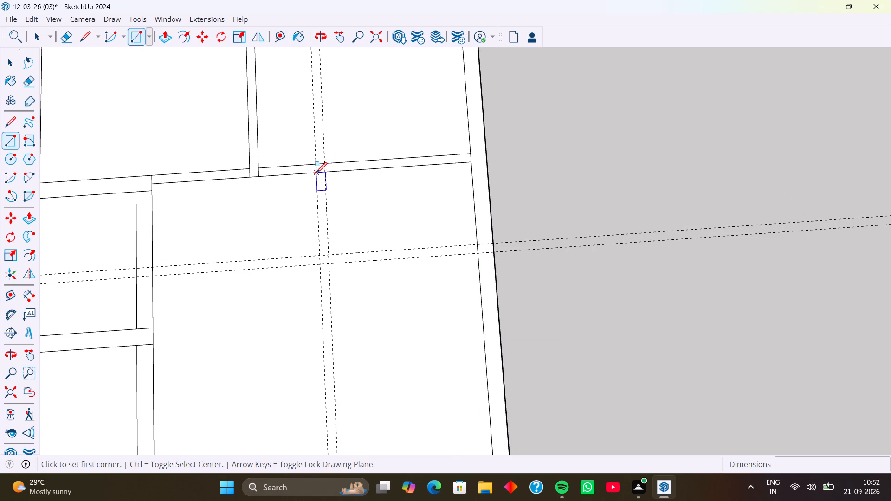
{"action": "left_click", "coordinate": [316, 173]}
{"action": "left_click", "coordinate": [329, 263]}
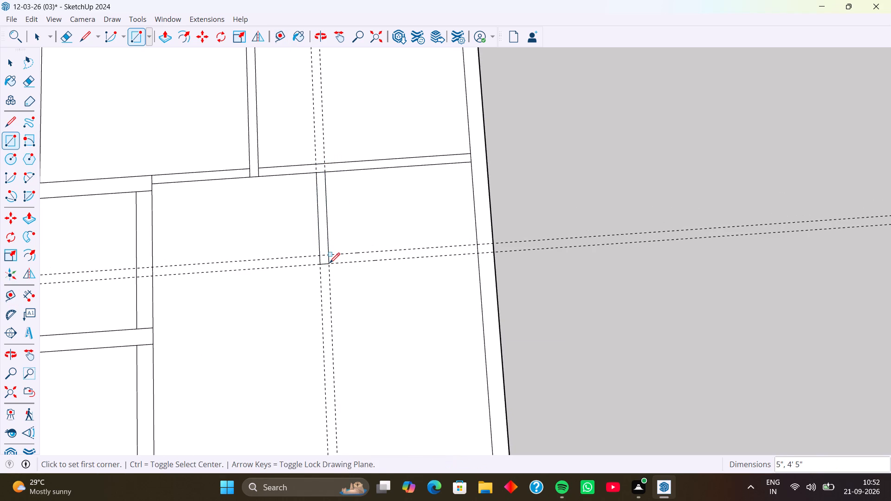
{"action": "left_click", "coordinate": [329, 263]}
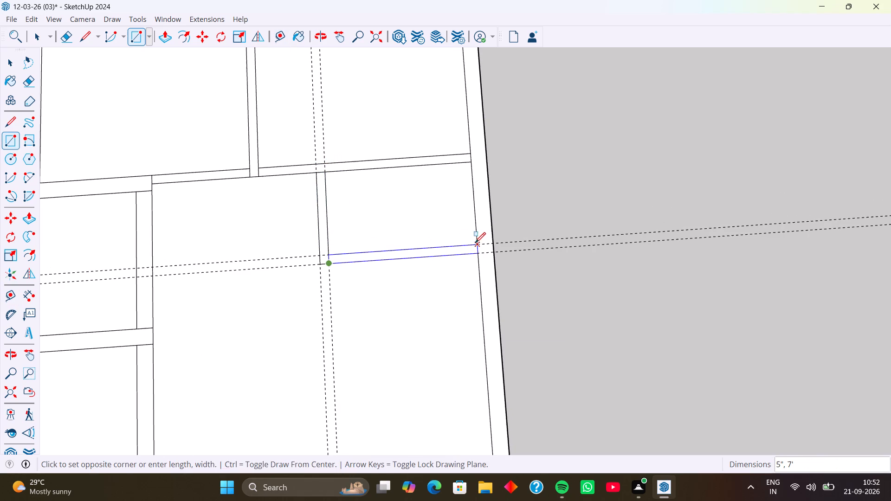
{"action": "left_click", "coordinate": [476, 243]}
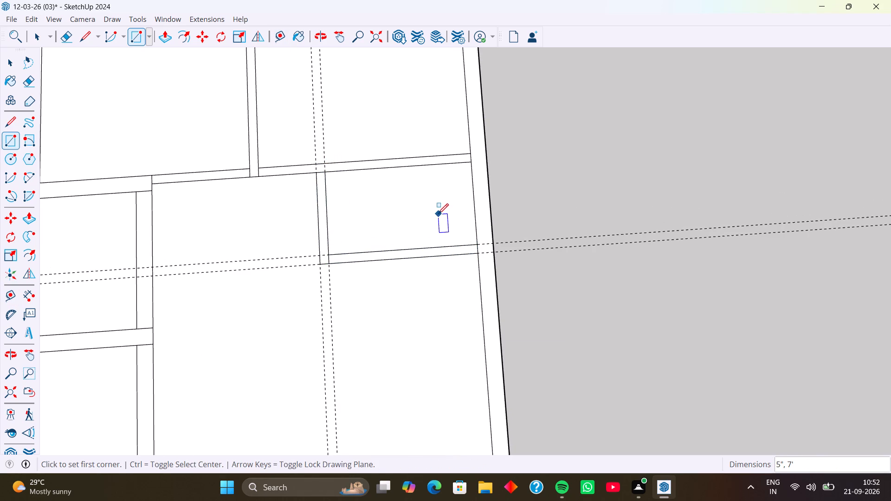
Delete all the guides from the model.
{"action": "left_click", "coordinate": [30, 20]}
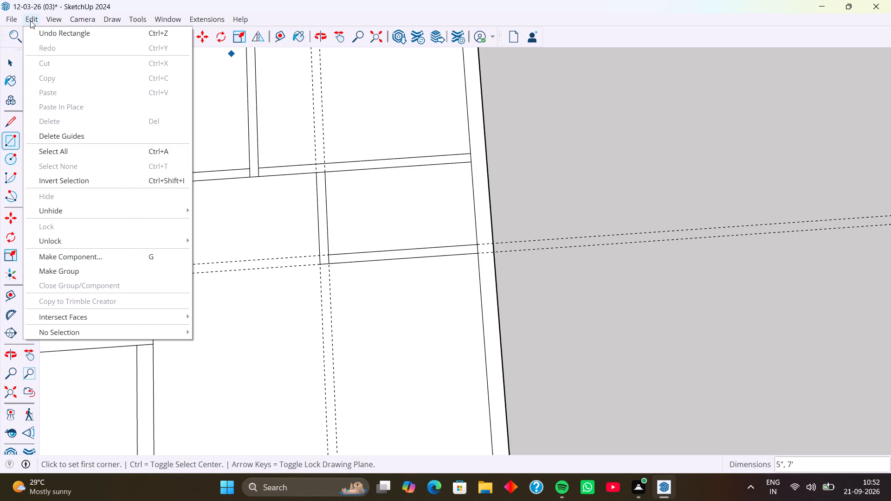
{"action": "left_click", "coordinate": [89, 137]}
{"action": "scroll", "coordinate": [168, 168], "scroll_direction": "down", "scroll_amount": 5}
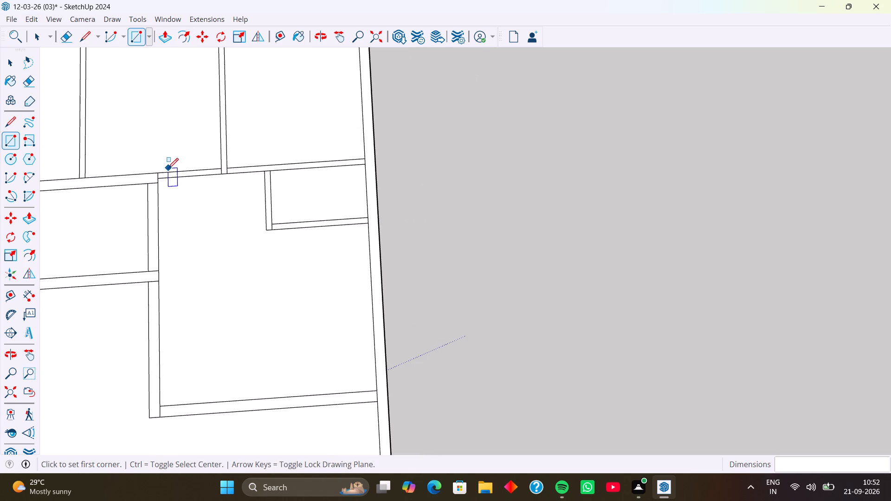
{"action": "left_click", "coordinate": [35, 21]}
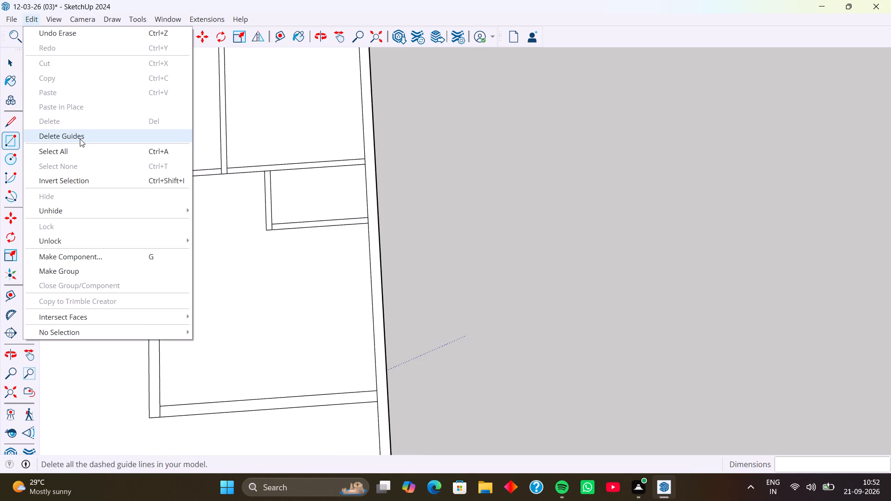
{"action": "left_click", "coordinate": [432, 145]}
Delete the floor faces of the right, centre and left rooms in the three-room middle row.
{"action": "key", "text": "space"}
{"action": "left_click", "coordinate": [288, 106]}
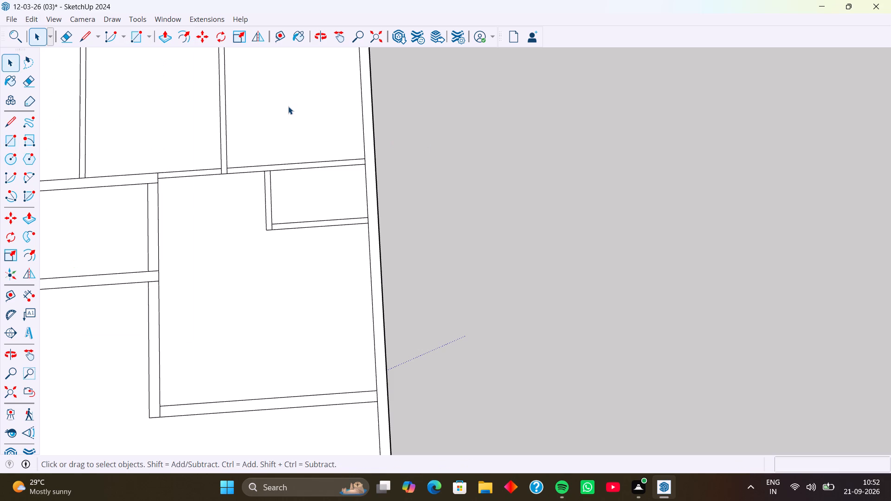
{"action": "key", "text": "Delete"}
{"action": "scroll", "coordinate": [200, 135], "scroll_direction": "down", "scroll_amount": 3}
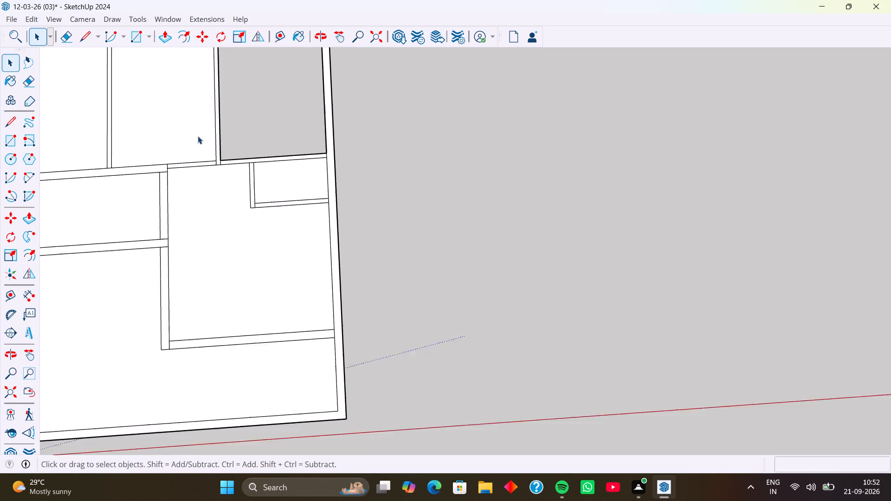
{"action": "scroll", "coordinate": [198, 136], "scroll_direction": "down", "scroll_amount": 6}
{"action": "left_click", "coordinate": [188, 129]}
{"action": "key", "text": "Delete"}
{"action": "left_click", "coordinate": [123, 123]}
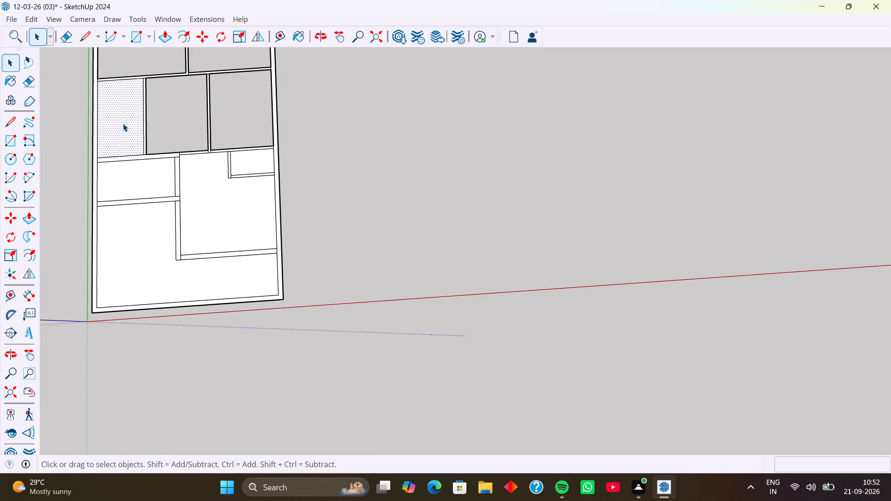
{"action": "key", "text": "Delete"}
Delete the floor faces of the small left room, the large right room and the L-shaped front space.
{"action": "left_click", "coordinate": [143, 179]}
{"action": "key", "text": "Delete"}
{"action": "left_click", "coordinate": [199, 193]}
{"action": "key", "text": "Delete"}
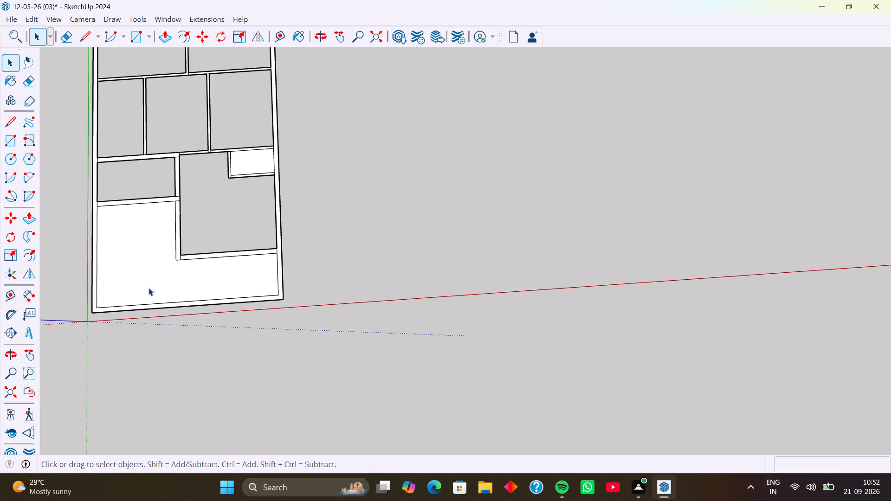
{"action": "left_click", "coordinate": [143, 267]}
{"action": "key", "text": "Delete"}
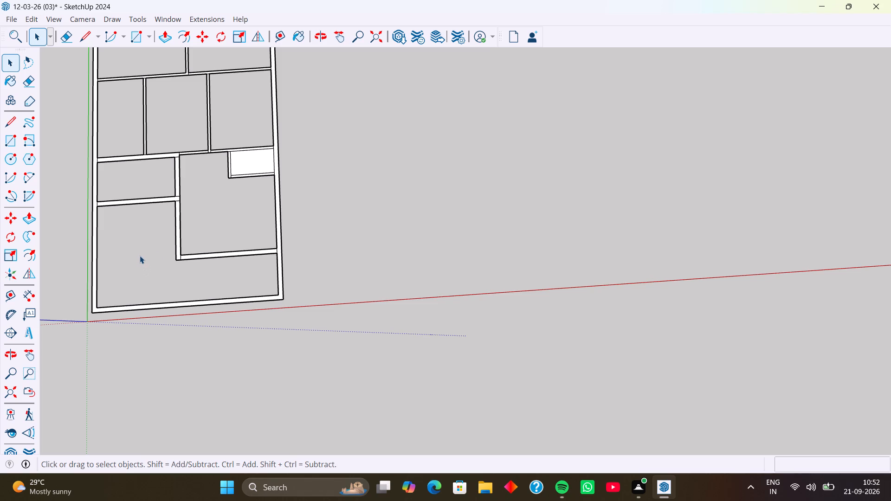
Erase the seam lines at both ends of the large right room's front wall.
{"action": "left_click", "coordinate": [68, 34]}
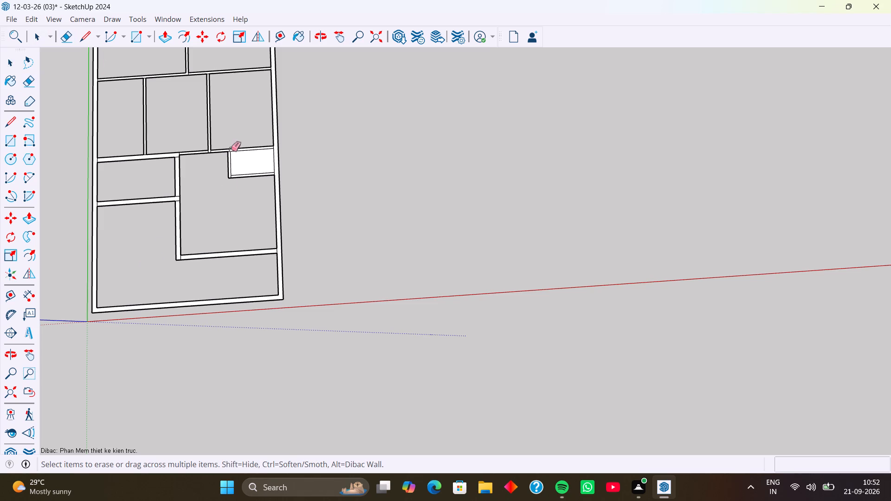
{"action": "scroll", "coordinate": [283, 252], "scroll_direction": "up", "scroll_amount": 16}
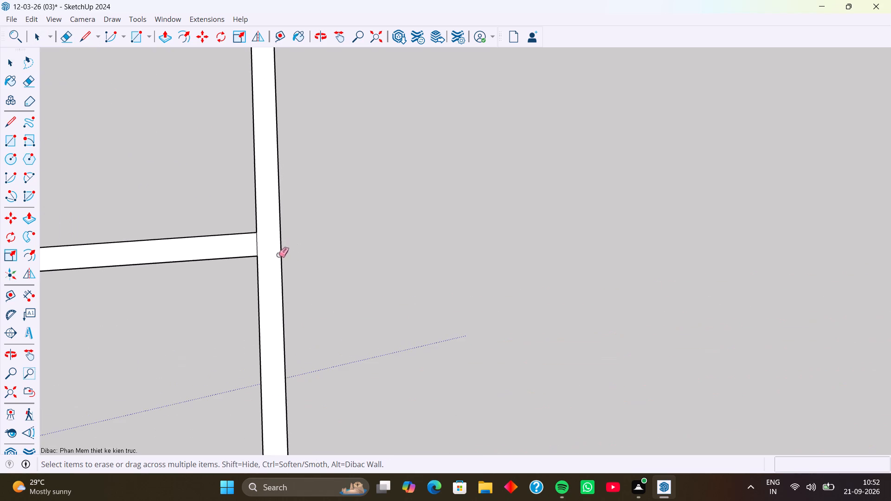
{"action": "left_click", "coordinate": [258, 242]}
{"action": "scroll", "coordinate": [205, 277], "scroll_direction": "down", "scroll_amount": 20}
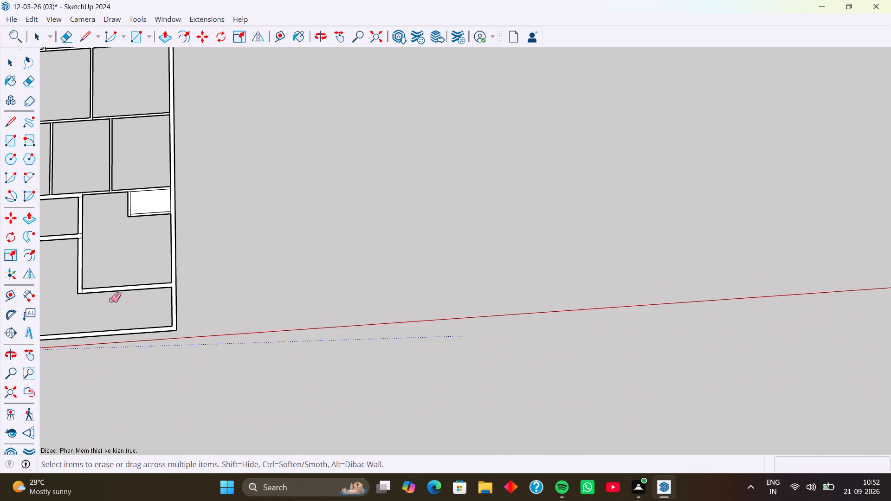
{"action": "middle_click_drag", "start_coordinate": [90, 295], "coordinate": [281, 329], "text": "shift"}
{"action": "scroll", "coordinate": [276, 330], "scroll_direction": "up", "scroll_amount": 16}
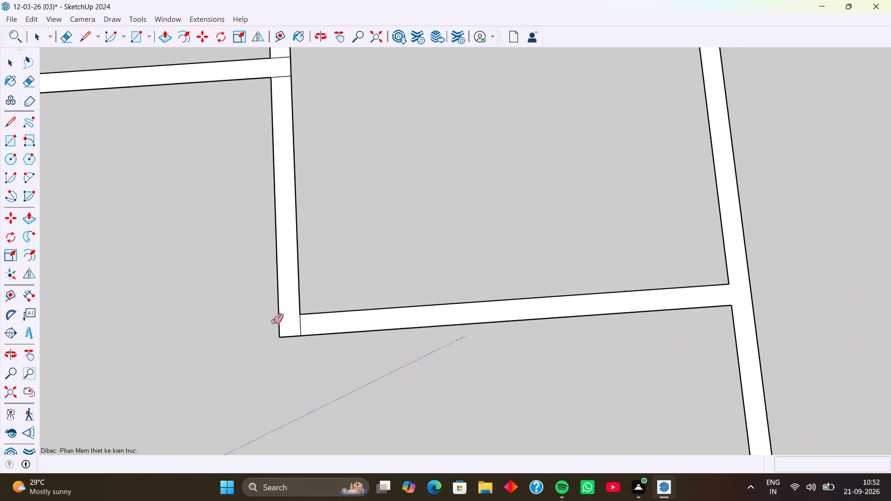
{"action": "left_click", "coordinate": [300, 323]}
{"action": "scroll", "coordinate": [229, 289], "scroll_direction": "down", "scroll_amount": 13}
Erase the seam lines where the small left room's front wall meets the left outer wall and the long inner wall.
{"action": "middle_click_drag", "start_coordinate": [190, 253], "coordinate": [247, 314], "text": "shift"}
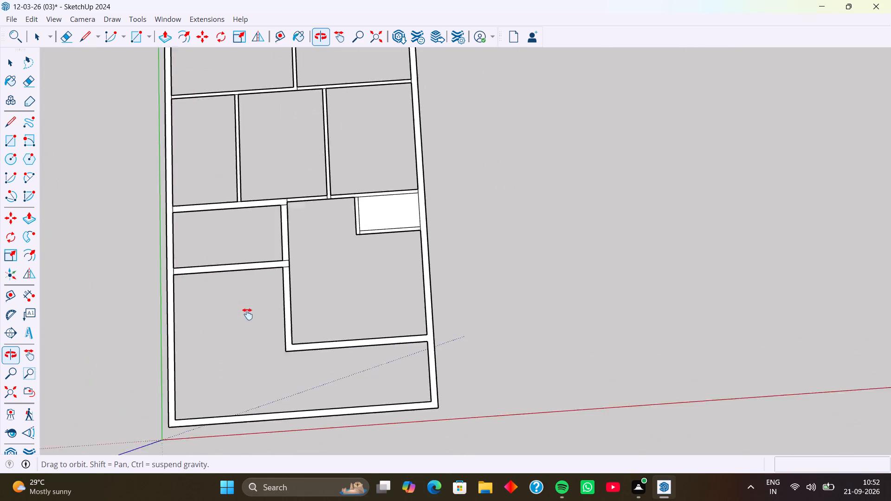
{"action": "scroll", "coordinate": [247, 314], "scroll_direction": "up", "scroll_amount": 1, "text": "shift"}
{"action": "middle_click_drag", "start_coordinate": [247, 314], "coordinate": [248, 315], "text": "shift"}
{"action": "scroll", "coordinate": [168, 274], "scroll_direction": "up", "scroll_amount": 20}
{"action": "scroll", "coordinate": [168, 274], "scroll_direction": "up", "scroll_amount": 1}
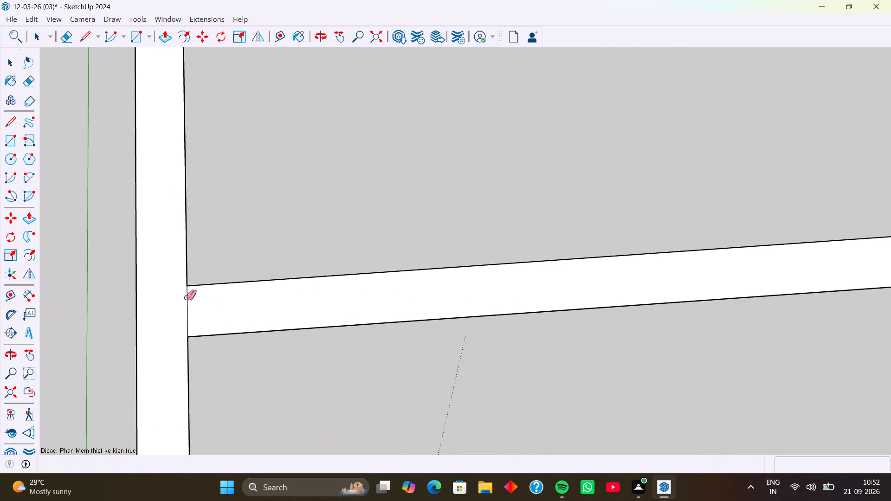
{"action": "left_click", "coordinate": [186, 297]}
{"action": "left_click", "coordinate": [189, 299]}
{"action": "left_click", "coordinate": [187, 299]}
{"action": "scroll", "coordinate": [228, 303], "scroll_direction": "down", "scroll_amount": 17}
{"action": "scroll", "coordinate": [411, 295], "scroll_direction": "up", "scroll_amount": 9}
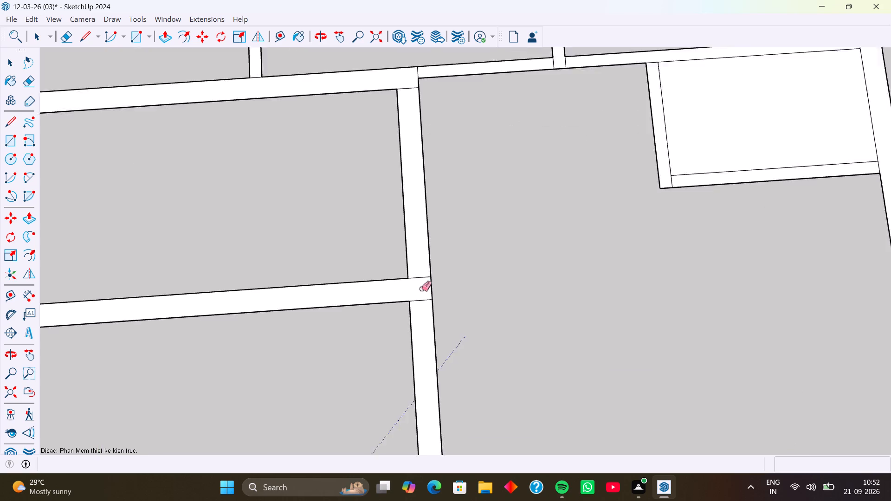
{"action": "scroll", "coordinate": [421, 289], "scroll_direction": "up", "scroll_amount": 7}
{"action": "left_click_drag", "start_coordinate": [414, 250], "coordinate": [426, 342]}
{"action": "scroll", "coordinate": [362, 295], "scroll_direction": "down", "scroll_amount": 10}
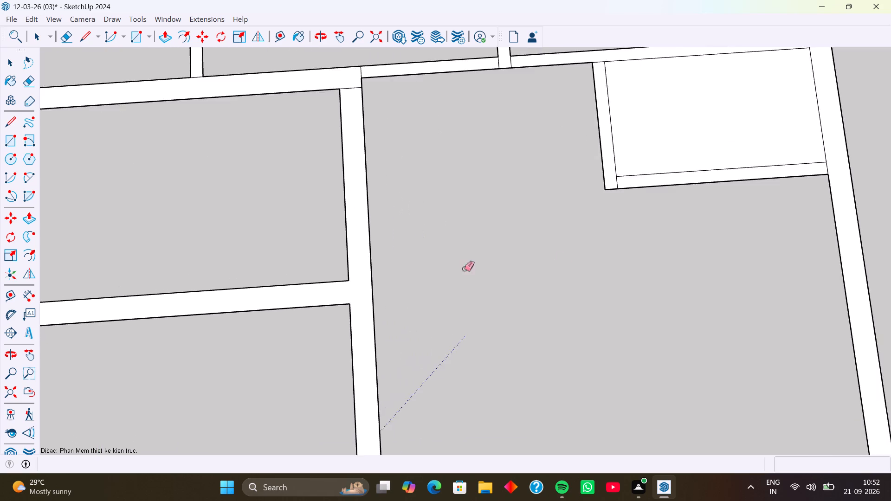
Erase the seam lines at both ends of the 7' by 4' room's front wall.
{"action": "scroll", "coordinate": [464, 269], "scroll_direction": "down", "scroll_amount": 7}
{"action": "middle_click_drag", "start_coordinate": [633, 228], "coordinate": [391, 283], "text": "shift"}
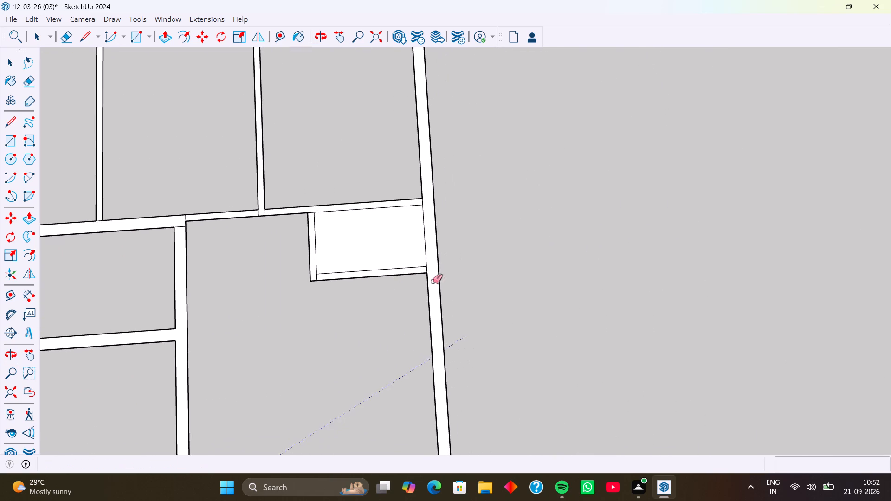
{"action": "scroll", "coordinate": [429, 270], "scroll_direction": "up", "scroll_amount": 20}
{"action": "scroll", "coordinate": [429, 270], "scroll_direction": "up", "scroll_amount": 2}
{"action": "left_click_drag", "start_coordinate": [442, 275], "coordinate": [497, 266]}
{"action": "scroll", "coordinate": [257, 347], "scroll_direction": "down", "scroll_amount": 4}
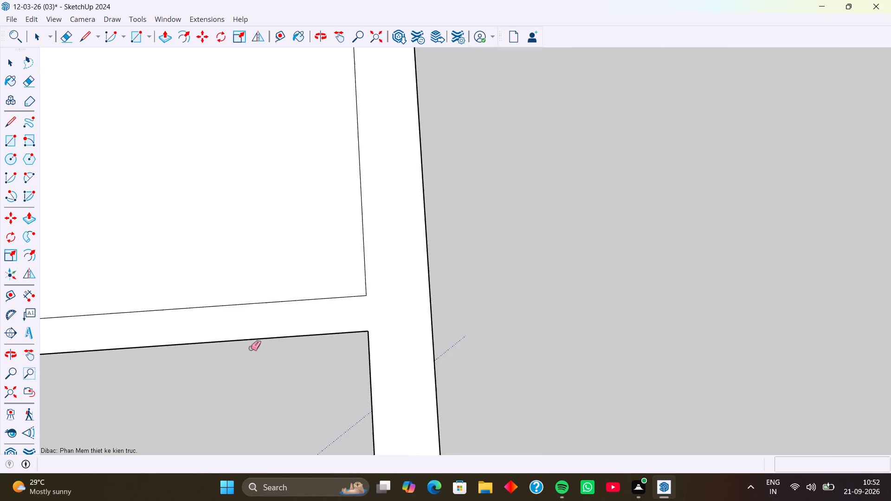
{"action": "scroll", "coordinate": [251, 348], "scroll_direction": "down", "scroll_amount": 15}
{"action": "middle_click_drag", "start_coordinate": [210, 362], "coordinate": [469, 336], "text": "shift"}
{"action": "scroll", "coordinate": [326, 329], "scroll_direction": "up", "scroll_amount": 12}
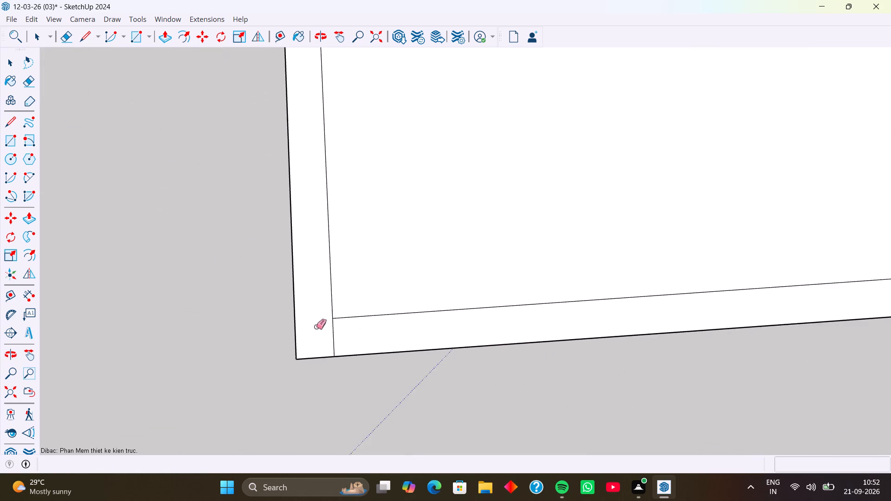
{"action": "scroll", "coordinate": [316, 327], "scroll_direction": "up", "scroll_amount": 4}
{"action": "left_click_drag", "start_coordinate": [336, 336], "coordinate": [359, 332]}
{"action": "scroll", "coordinate": [323, 337], "scroll_direction": "down", "scroll_amount": 18}
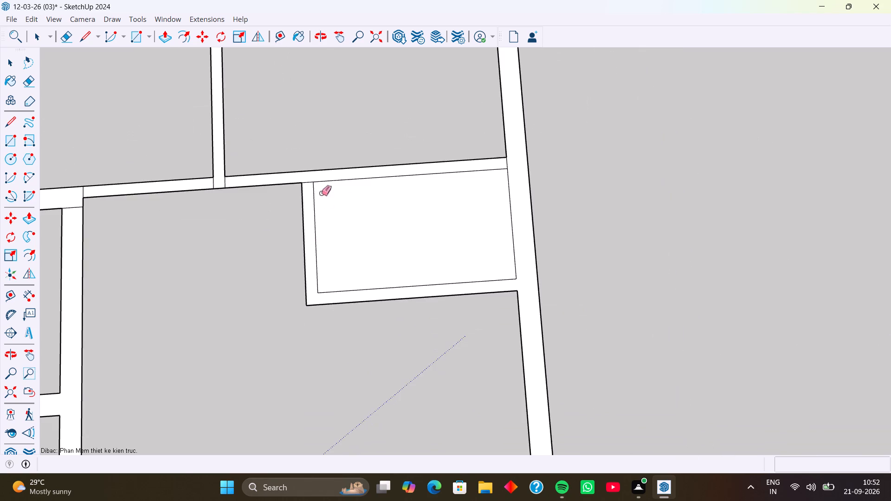
Erase the seam lines where the thin cross wall meets the 7' by 4' room's side wall and the right outer wall.
{"action": "middle_click_drag", "start_coordinate": [321, 193], "coordinate": [321, 326], "text": "shift"}
{"action": "scroll", "coordinate": [307, 314], "scroll_direction": "up", "scroll_amount": 20}
{"action": "scroll", "coordinate": [307, 314], "scroll_direction": "up", "scroll_amount": 1}
{"action": "left_click_drag", "start_coordinate": [313, 296], "coordinate": [324, 377]}
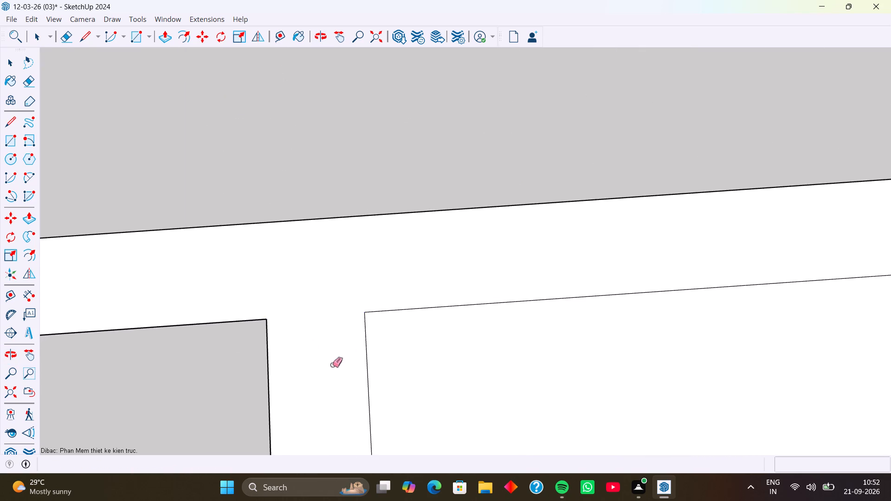
{"action": "scroll", "coordinate": [352, 347], "scroll_direction": "down", "scroll_amount": 20}
{"action": "scroll", "coordinate": [352, 347], "scroll_direction": "down", "scroll_amount": 3}
{"action": "middle_click_drag", "start_coordinate": [606, 336], "coordinate": [282, 306], "text": "shift"}
{"action": "scroll", "coordinate": [409, 290], "scroll_direction": "up", "scroll_amount": 3}
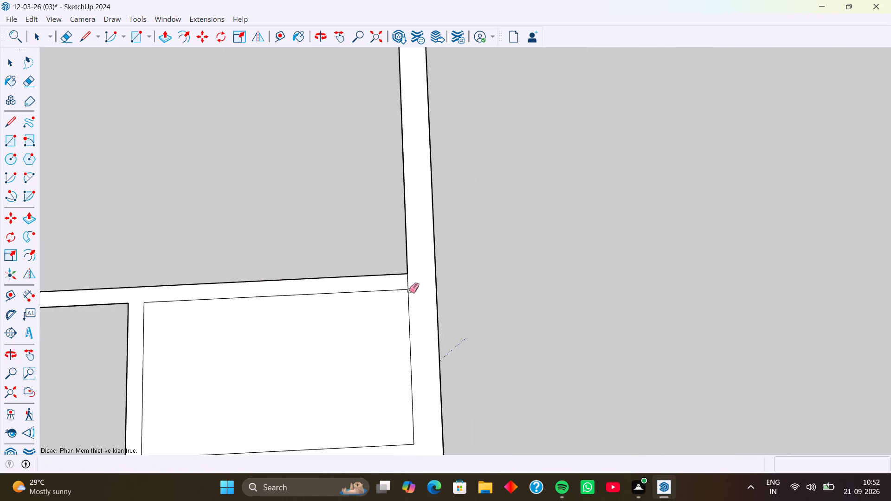
{"action": "scroll", "coordinate": [409, 290], "scroll_direction": "up", "scroll_amount": 11}
{"action": "left_click_drag", "start_coordinate": [399, 269], "coordinate": [430, 268]}
{"action": "scroll", "coordinate": [327, 309], "scroll_direction": "down", "scroll_amount": 18}
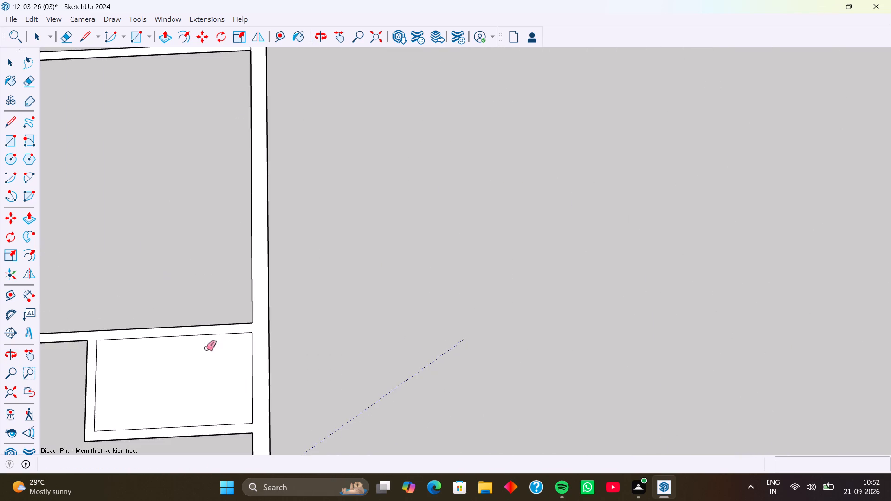
{"action": "scroll", "coordinate": [206, 348], "scroll_direction": "down", "scroll_amount": 6}
Erase the seam line where the middle row's right partition meets the thin cross wall.
{"action": "middle_click_drag", "start_coordinate": [195, 344], "coordinate": [470, 371], "text": "shift"}
{"action": "middle_click_drag", "start_coordinate": [353, 391], "coordinate": [414, 373]}
{"action": "middle_click_drag", "start_coordinate": [386, 401], "coordinate": [352, 329], "text": "shift"}
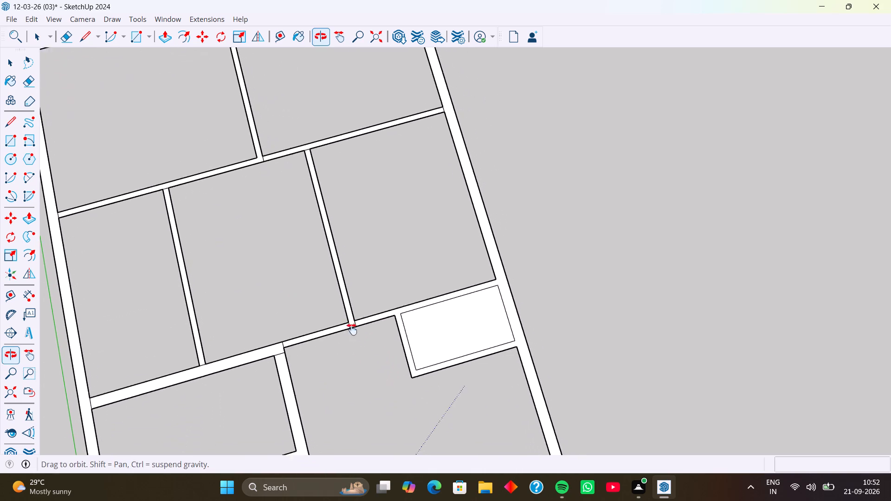
{"action": "middle_click_drag", "start_coordinate": [352, 329], "coordinate": [352, 308], "text": "shift"}
{"action": "scroll", "coordinate": [332, 294], "scroll_direction": "up", "scroll_amount": 16}
{"action": "left_click_drag", "start_coordinate": [382, 295], "coordinate": [475, 270]}
{"action": "scroll", "coordinate": [223, 395], "scroll_direction": "down", "scroll_amount": 12}
{"action": "scroll", "coordinate": [195, 422], "scroll_direction": "up", "scroll_amount": 1, "text": "shift"}
Erase the seam lines at the junction of the thick cross wall, the thin cross wall and the long inner wall.
{"action": "middle_click_drag", "start_coordinate": [196, 422], "coordinate": [372, 256], "text": "shift"}
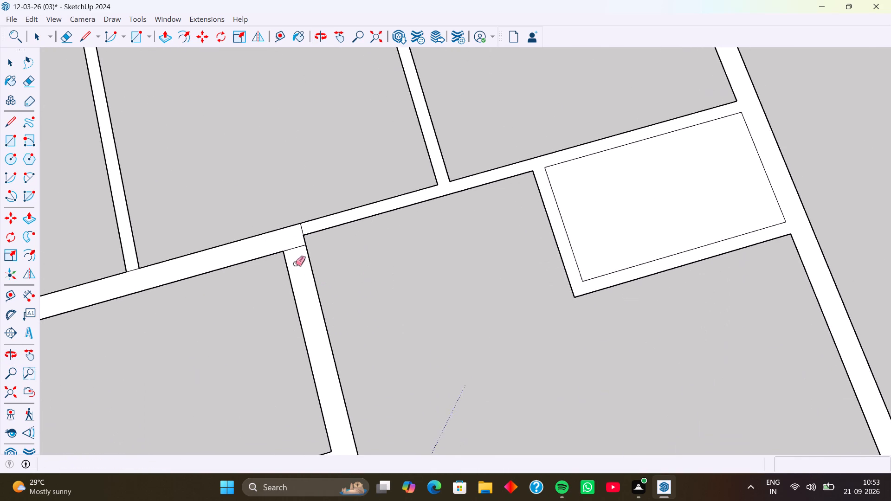
{"action": "scroll", "coordinate": [295, 258], "scroll_direction": "up", "scroll_amount": 12}
{"action": "left_click_drag", "start_coordinate": [313, 199], "coordinate": [320, 197]}
{"action": "left_click_drag", "start_coordinate": [289, 222], "coordinate": [293, 263]}
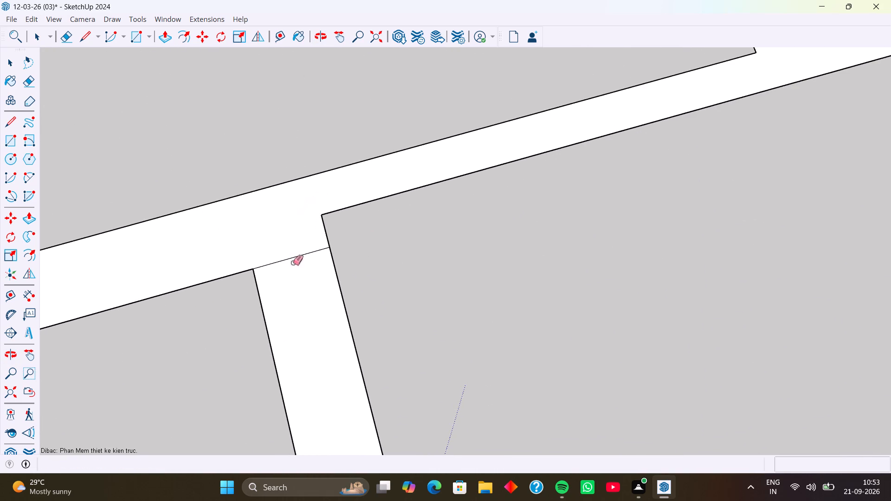
{"action": "left_click_drag", "start_coordinate": [293, 263], "coordinate": [304, 316]}
{"action": "scroll", "coordinate": [304, 316], "scroll_direction": "down", "scroll_amount": 17}
Erase the seam line where the middle row's left partition meets the thick cross wall.
{"action": "middle_click_drag", "start_coordinate": [428, 376], "coordinate": [430, 189], "text": "shift"}
{"action": "middle_click_drag", "start_coordinate": [470, 286], "coordinate": [426, 294]}
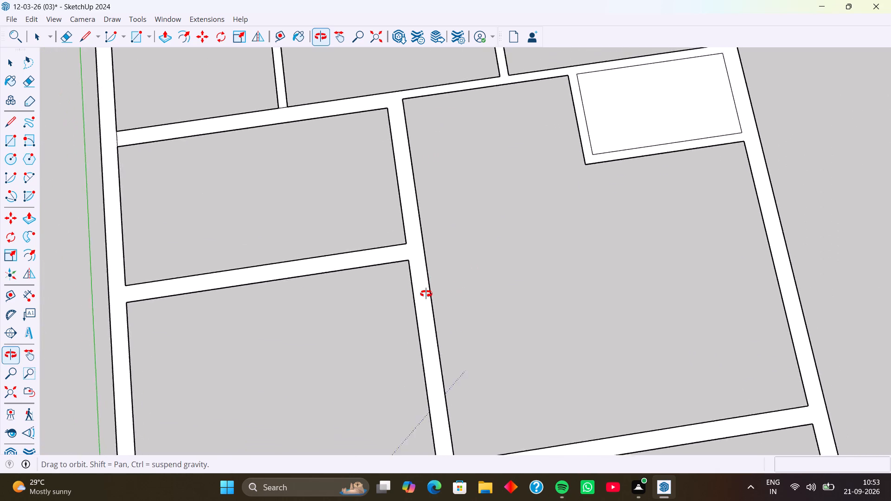
{"action": "middle_click_drag", "start_coordinate": [426, 294], "coordinate": [401, 289]}
{"action": "scroll", "coordinate": [378, 304], "scroll_direction": "down", "scroll_amount": 5}
{"action": "middle_click_drag", "start_coordinate": [379, 237], "coordinate": [399, 403], "text": "shift"}
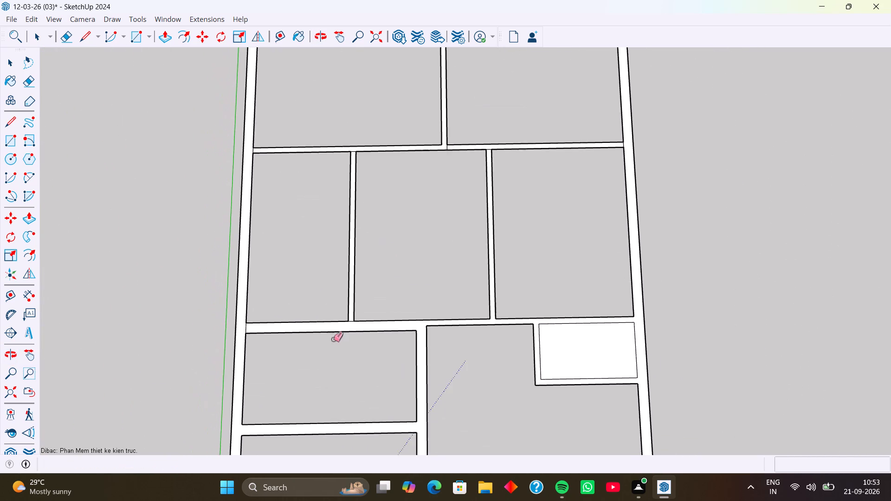
{"action": "scroll", "coordinate": [330, 334], "scroll_direction": "up", "scroll_amount": 15}
{"action": "left_click_drag", "start_coordinate": [372, 294], "coordinate": [374, 319]}
{"action": "scroll", "coordinate": [407, 281], "scroll_direction": "down", "scroll_amount": 6}
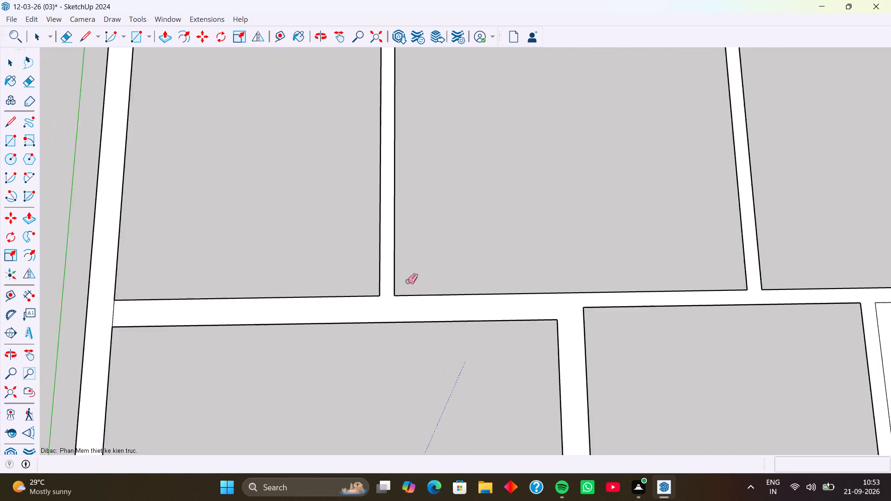
Erase the seam lines where the middle row's rear cross wall meets the left partition and the left outer wall.
{"action": "scroll", "coordinate": [407, 281], "scroll_direction": "down", "scroll_amount": 17}
{"action": "middle_click_drag", "start_coordinate": [415, 208], "coordinate": [404, 334], "text": "shift"}
{"action": "scroll", "coordinate": [384, 320], "scroll_direction": "up", "scroll_amount": 6}
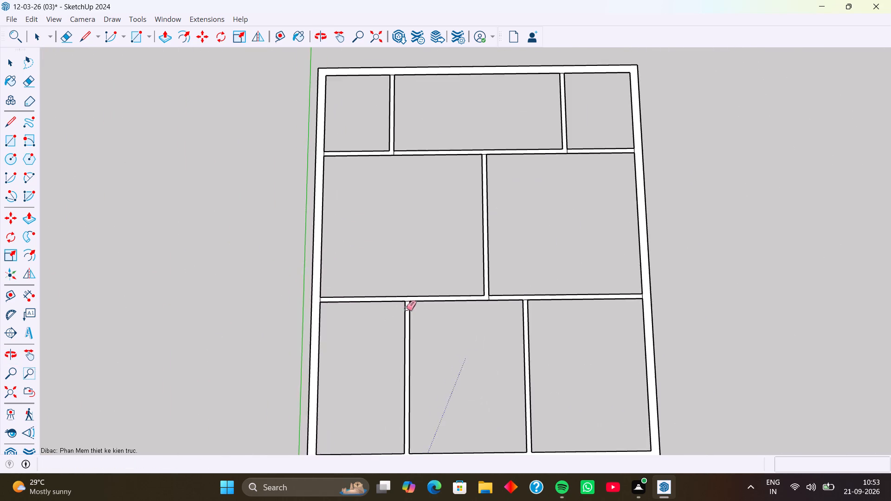
{"action": "scroll", "coordinate": [406, 308], "scroll_direction": "up", "scroll_amount": 20}
{"action": "left_click_drag", "start_coordinate": [411, 303], "coordinate": [415, 334]}
{"action": "scroll", "coordinate": [342, 333], "scroll_direction": "down", "scroll_amount": 8}
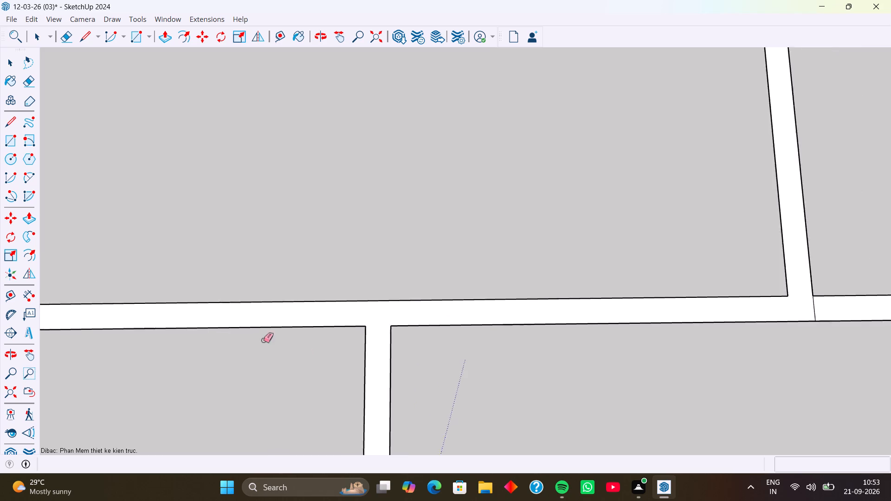
{"action": "scroll", "coordinate": [263, 340], "scroll_direction": "down", "scroll_amount": 4}
{"action": "middle_click_drag", "start_coordinate": [234, 373], "coordinate": [422, 339]}
{"action": "scroll", "coordinate": [191, 308], "scroll_direction": "up", "scroll_amount": 14}
{"action": "left_click_drag", "start_coordinate": [215, 327], "coordinate": [217, 326]}
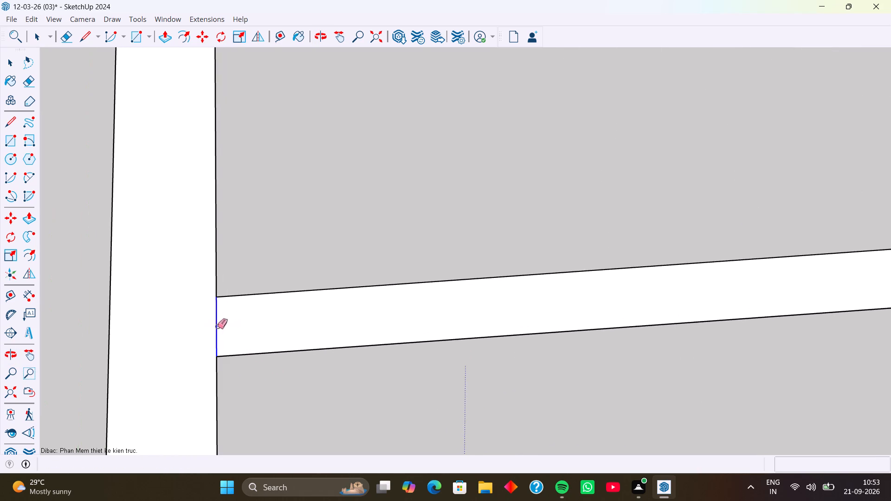
{"action": "left_click_drag", "start_coordinate": [217, 326], "coordinate": [229, 325]}
{"action": "scroll", "coordinate": [264, 335], "scroll_direction": "down", "scroll_amount": 20}
{"action": "scroll", "coordinate": [264, 335], "scroll_direction": "down", "scroll_amount": 3}
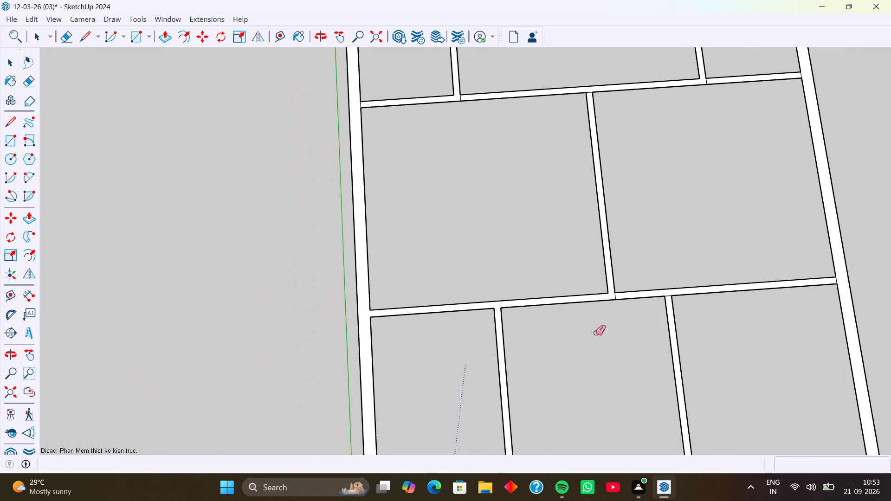
Erase the seam lines where the middle row's rear cross wall meets the right partition and the two-room row's divider.
{"action": "middle_click_drag", "start_coordinate": [608, 323], "coordinate": [313, 345]}
{"action": "scroll", "coordinate": [354, 325], "scroll_direction": "up", "scroll_amount": 9}
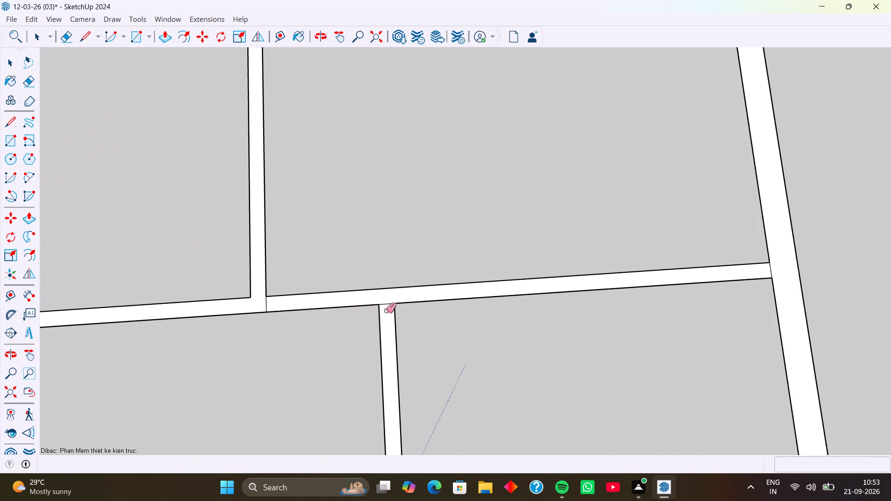
{"action": "scroll", "coordinate": [386, 310], "scroll_direction": "up", "scroll_amount": 4}
{"action": "left_click_drag", "start_coordinate": [388, 294], "coordinate": [391, 331]}
{"action": "left_click_drag", "start_coordinate": [178, 300], "coordinate": [187, 299]}
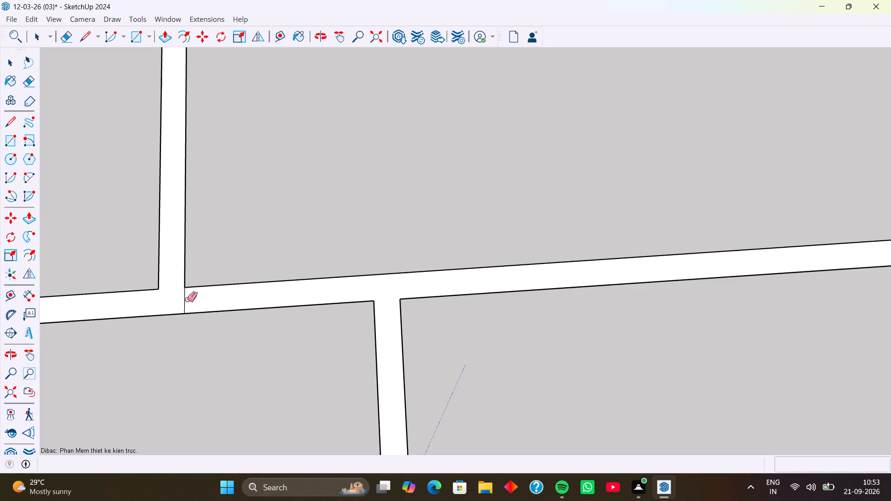
{"action": "left_click_drag", "start_coordinate": [187, 299], "coordinate": [198, 298]}
Erase the seam line where the middle row's rear cross wall meets the right outer wall.
{"action": "scroll", "coordinate": [472, 308], "scroll_direction": "down", "scroll_amount": 7}
{"action": "middle_click_drag", "start_coordinate": [531, 314], "coordinate": [295, 342], "text": "shift"}
{"action": "scroll", "coordinate": [532, 311], "scroll_direction": "up", "scroll_amount": 2}
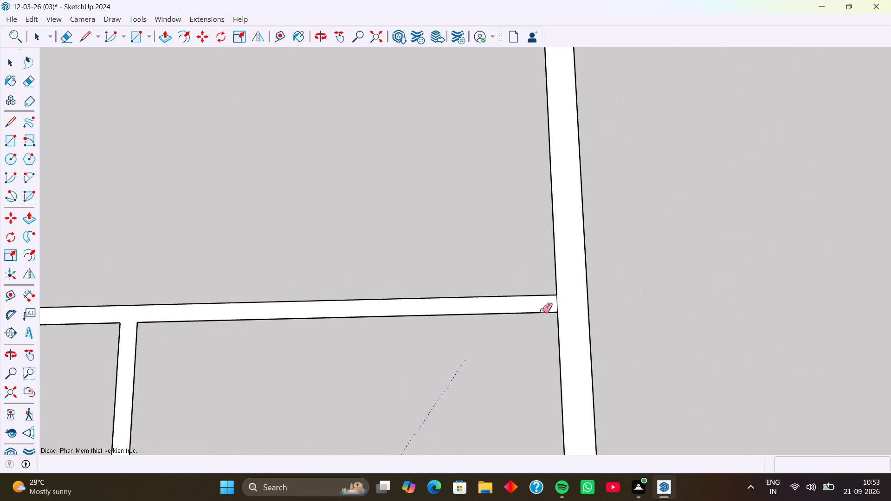
{"action": "scroll", "coordinate": [542, 310], "scroll_direction": "up", "scroll_amount": 10}
{"action": "left_click_drag", "start_coordinate": [538, 298], "coordinate": [567, 293]}
Erase the seam lines where the rearmost row's front cross wall meets the left outer wall and the row's left partition.
{"action": "scroll", "coordinate": [366, 357], "scroll_direction": "down", "scroll_amount": 10}
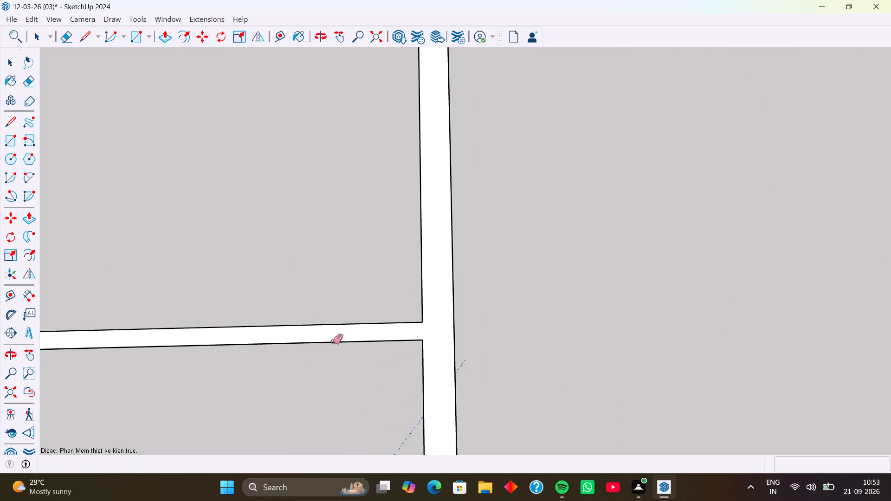
{"action": "scroll", "coordinate": [333, 341], "scroll_direction": "down", "scroll_amount": 12}
{"action": "middle_click_drag", "start_coordinate": [276, 295], "coordinate": [487, 340]}
{"action": "scroll", "coordinate": [487, 340], "scroll_direction": "down", "scroll_amount": 1}
{"action": "middle_click_drag", "start_coordinate": [287, 315], "coordinate": [482, 303]}
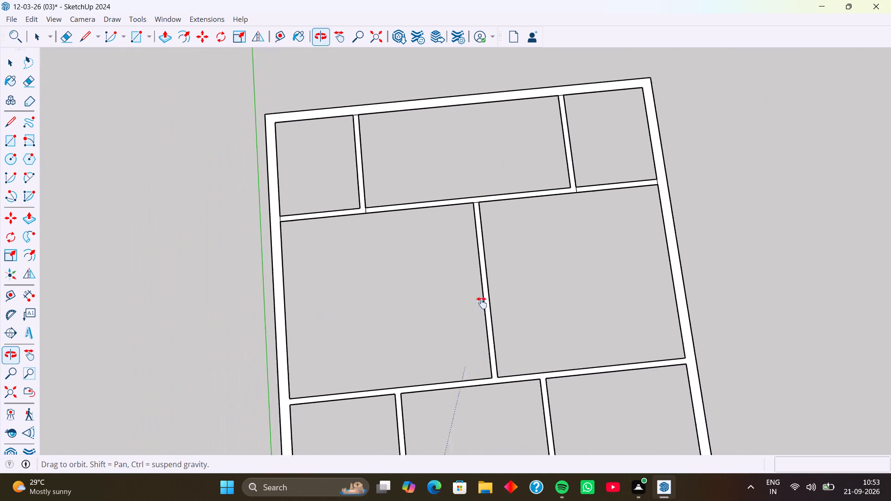
{"action": "middle_click_drag", "start_coordinate": [482, 303], "coordinate": [557, 315]}
{"action": "scroll", "coordinate": [425, 263], "scroll_direction": "up", "scroll_amount": 20}
{"action": "scroll", "coordinate": [425, 263], "scroll_direction": "up", "scroll_amount": 1}
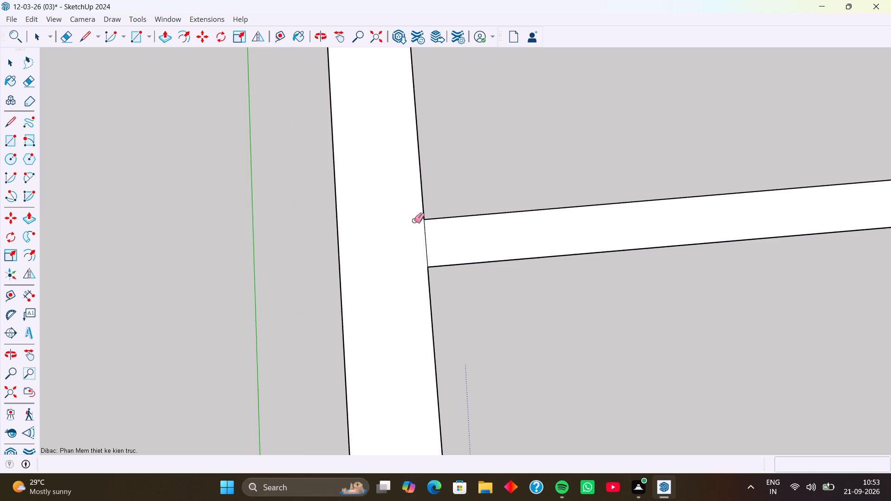
{"action": "left_click_drag", "start_coordinate": [414, 226], "coordinate": [438, 231]}
{"action": "scroll", "coordinate": [552, 295], "scroll_direction": "down", "scroll_amount": 16}
{"action": "middle_click_drag", "start_coordinate": [671, 335], "coordinate": [600, 338]}
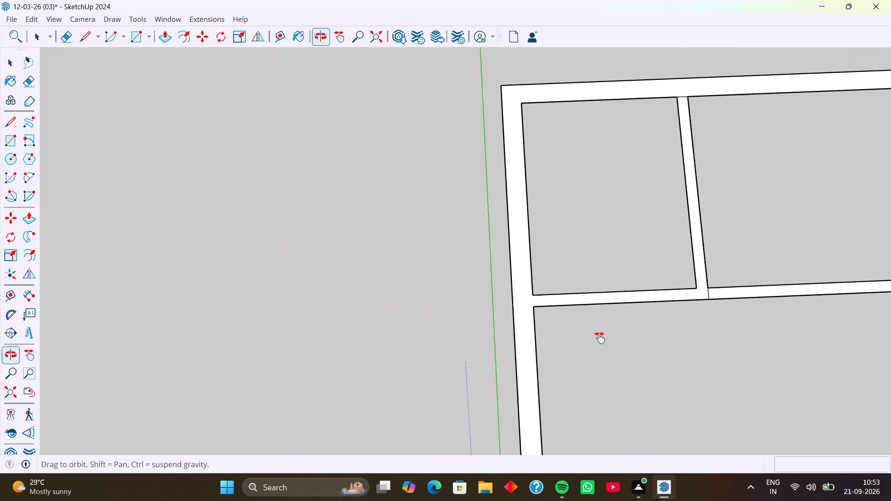
{"action": "middle_click_drag", "start_coordinate": [600, 338], "coordinate": [355, 315]}
{"action": "scroll", "coordinate": [392, 273], "scroll_direction": "up", "scroll_amount": 12}
{"action": "left_click_drag", "start_coordinate": [411, 269], "coordinate": [437, 263]}
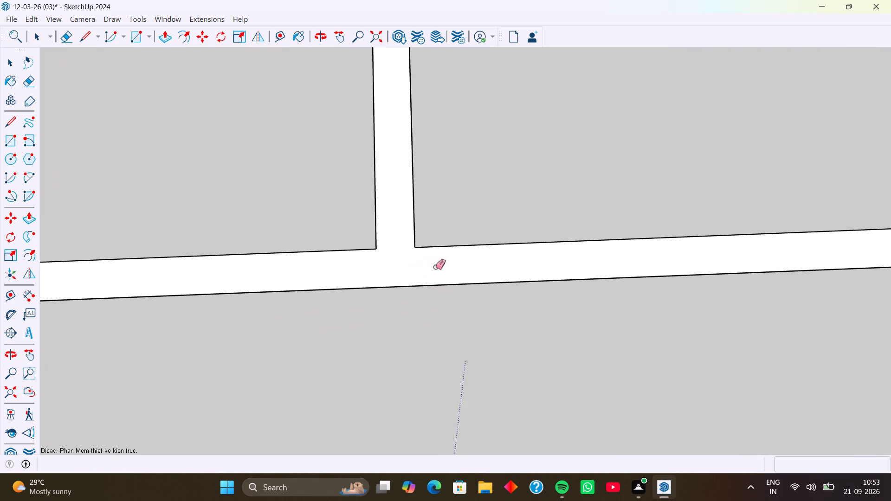
Erase the seam lines where the rearmost row's cross wall meets the two-room divider and the row's right partition.
{"action": "scroll", "coordinate": [542, 339], "scroll_direction": "down", "scroll_amount": 6}
{"action": "scroll", "coordinate": [394, 359], "scroll_direction": "down", "scroll_amount": 10}
{"action": "scroll", "coordinate": [662, 340], "scroll_direction": "up", "scroll_amount": 5}
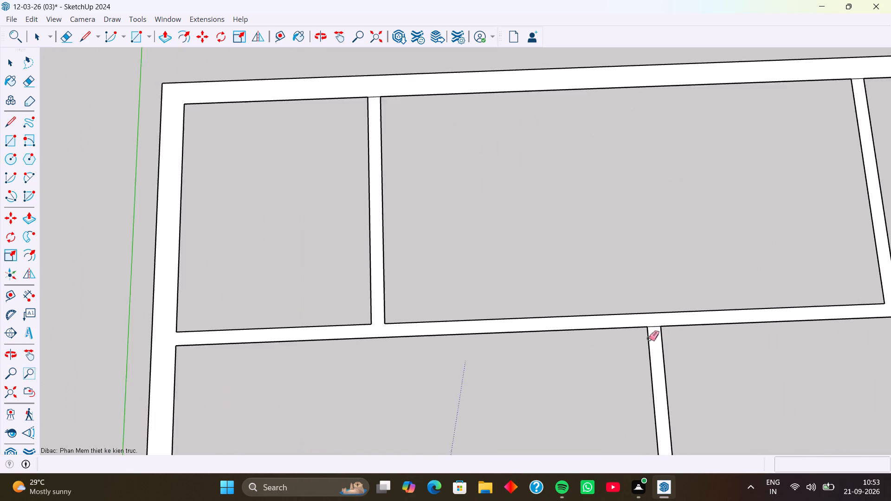
{"action": "scroll", "coordinate": [649, 338], "scroll_direction": "up", "scroll_amount": 13}
{"action": "left_click_drag", "start_coordinate": [658, 310], "coordinate": [663, 340]}
{"action": "scroll", "coordinate": [650, 348], "scroll_direction": "down", "scroll_amount": 12}
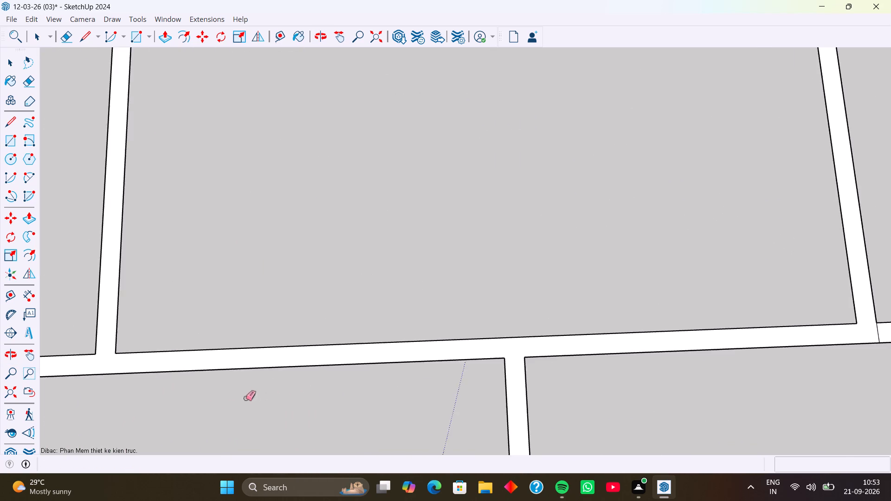
{"action": "scroll", "coordinate": [245, 398], "scroll_direction": "down", "scroll_amount": 10}
{"action": "scroll", "coordinate": [564, 362], "scroll_direction": "up", "scroll_amount": 7}
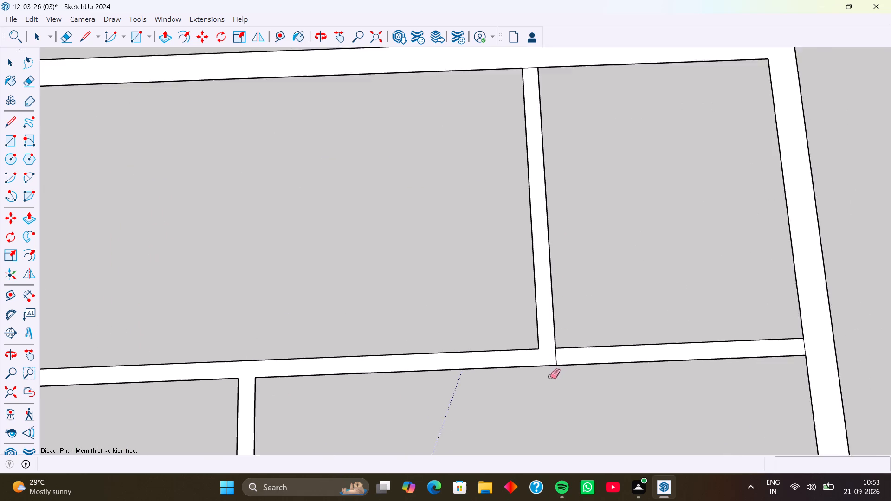
{"action": "scroll", "coordinate": [550, 376], "scroll_direction": "up", "scroll_amount": 14}
{"action": "left_click_drag", "start_coordinate": [557, 350], "coordinate": [518, 353]}
Erase the seam line where the rearmost row's cross wall meets the right outer wall.
{"action": "scroll", "coordinate": [561, 366], "scroll_direction": "down", "scroll_amount": 8}
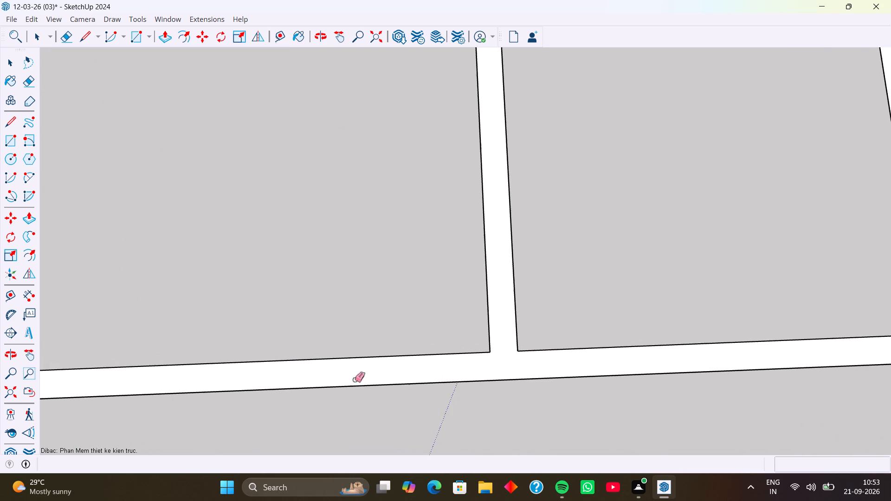
{"action": "scroll", "coordinate": [355, 379], "scroll_direction": "down", "scroll_amount": 11}
{"action": "scroll", "coordinate": [538, 345], "scroll_direction": "up", "scroll_amount": 12}
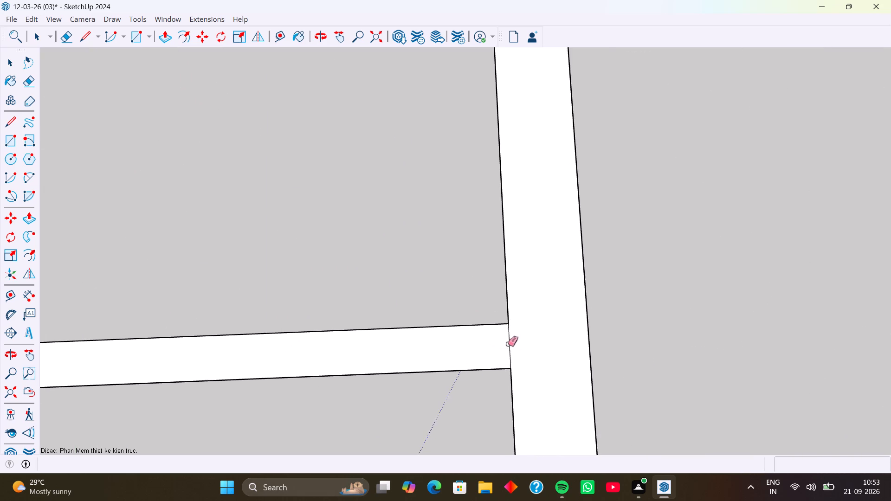
{"action": "scroll", "coordinate": [508, 344], "scroll_direction": "up", "scroll_amount": 5}
{"action": "left_click_drag", "start_coordinate": [503, 338], "coordinate": [545, 329]}
Erase the seam lines where the rearmost row's left and right partitions meet the rear outer wall.
{"action": "scroll", "coordinate": [374, 426], "scroll_direction": "down", "scroll_amount": 5}
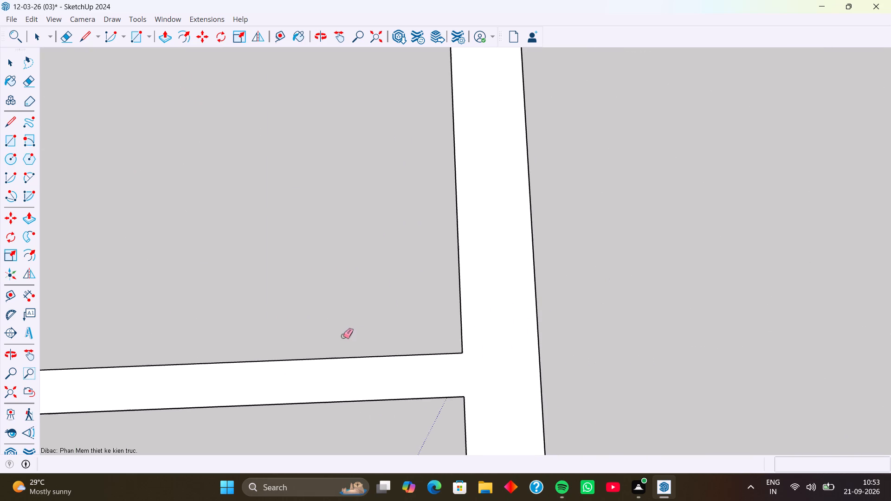
{"action": "scroll", "coordinate": [345, 299], "scroll_direction": "down", "scroll_amount": 17}
{"action": "middle_click_drag", "start_coordinate": [271, 184], "coordinate": [504, 297], "text": "shift"}
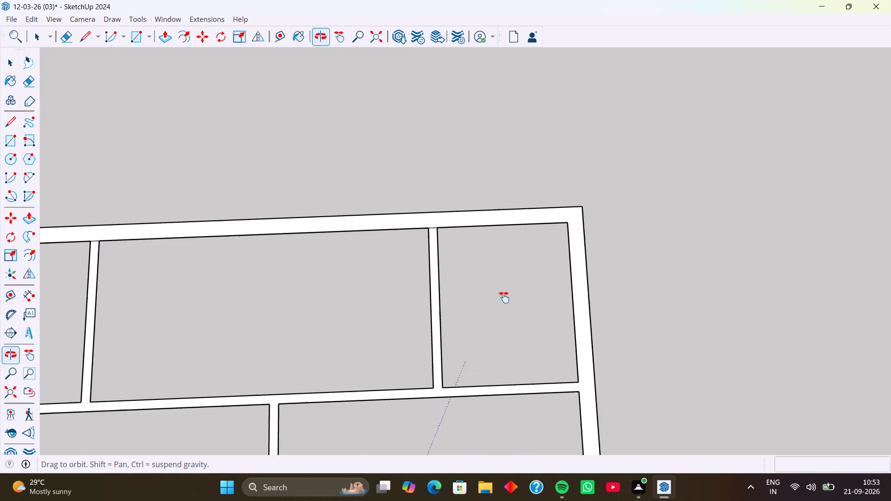
{"action": "middle_click_drag", "start_coordinate": [504, 297], "coordinate": [501, 298], "text": "shift"}
{"action": "middle_click_drag", "start_coordinate": [336, 277], "coordinate": [653, 312]}
{"action": "scroll", "coordinate": [409, 276], "scroll_direction": "up", "scroll_amount": 6}
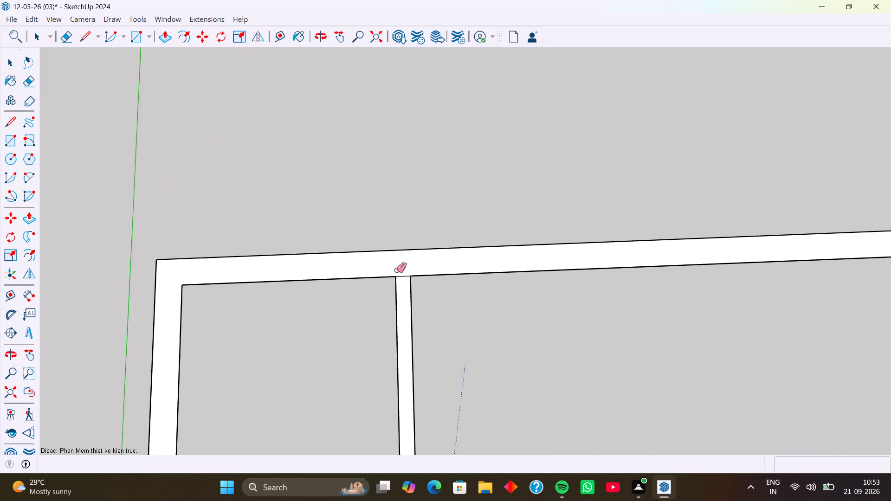
{"action": "scroll", "coordinate": [396, 270], "scroll_direction": "up", "scroll_amount": 10}
{"action": "left_click_drag", "start_coordinate": [404, 275], "coordinate": [402, 322]}
{"action": "scroll", "coordinate": [548, 329], "scroll_direction": "down", "scroll_amount": 13}
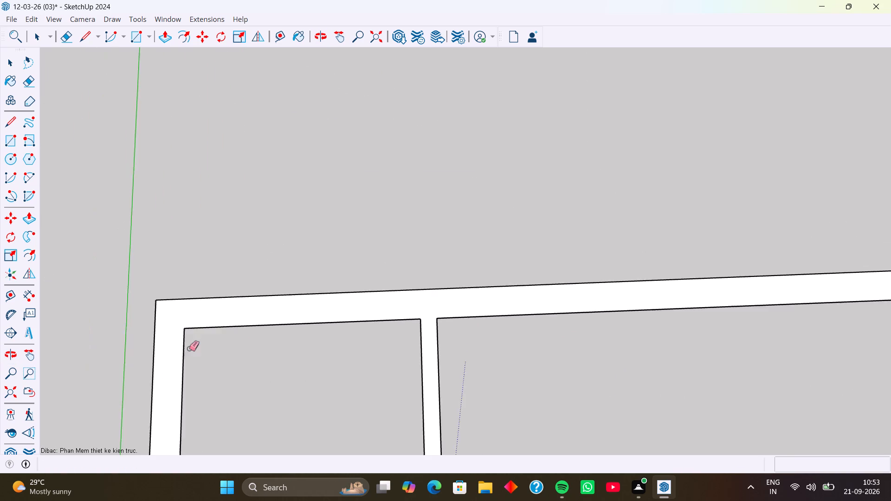
{"action": "scroll", "coordinate": [189, 348], "scroll_direction": "down", "scroll_amount": 14}
{"action": "scroll", "coordinate": [611, 295], "scroll_direction": "up", "scroll_amount": 15}
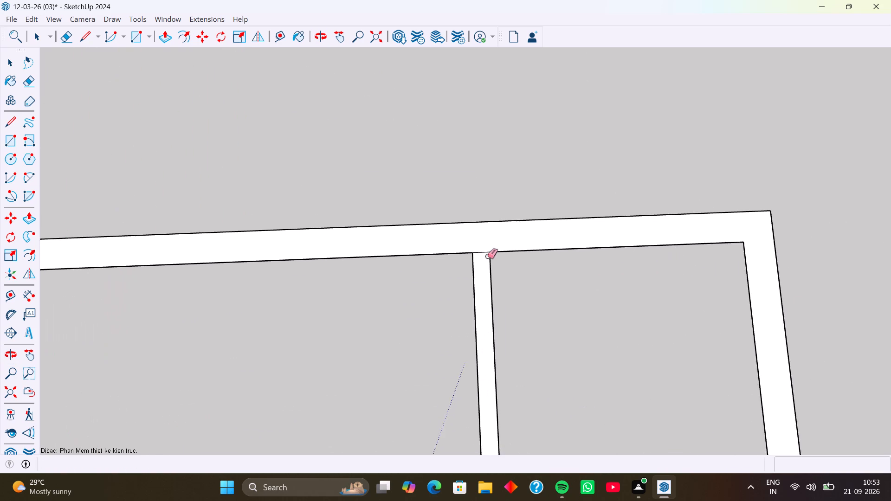
{"action": "scroll", "coordinate": [487, 256], "scroll_direction": "up", "scroll_amount": 7}
{"action": "left_click_drag", "start_coordinate": [469, 235], "coordinate": [468, 258]}
Delete the remaining floor face in the small room beside the right outer wall.
{"action": "scroll", "coordinate": [468, 259], "scroll_direction": "down", "scroll_amount": 17}
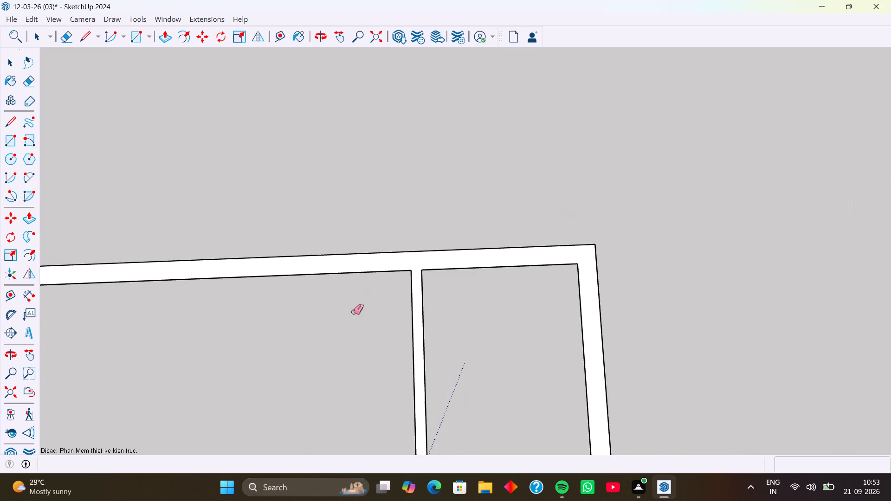
{"action": "middle_click_drag", "start_coordinate": [351, 313], "coordinate": [482, 151], "text": "shift"}
{"action": "scroll", "coordinate": [458, 181], "scroll_direction": "down", "scroll_amount": 6}
{"action": "scroll", "coordinate": [313, 335], "scroll_direction": "down", "scroll_amount": 1}
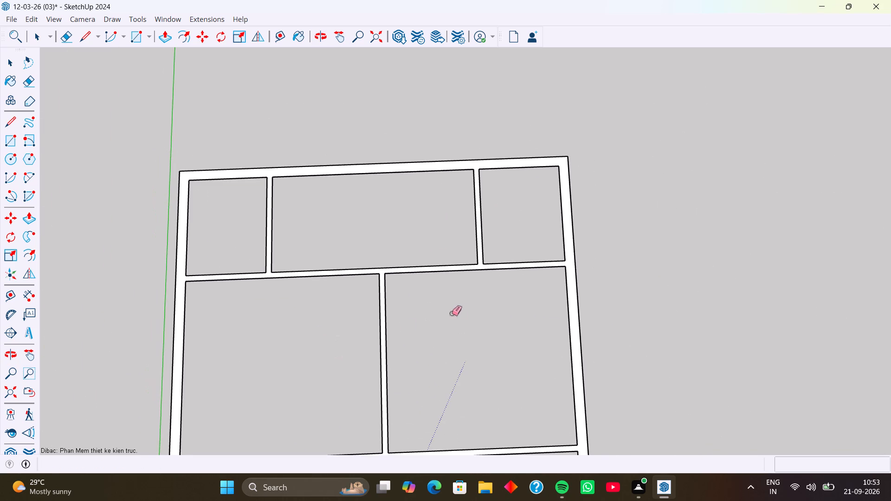
{"action": "scroll", "coordinate": [317, 314], "scroll_direction": "down", "scroll_amount": 6}
{"action": "middle_click_drag", "start_coordinate": [399, 361], "coordinate": [401, 282], "text": "shift"}
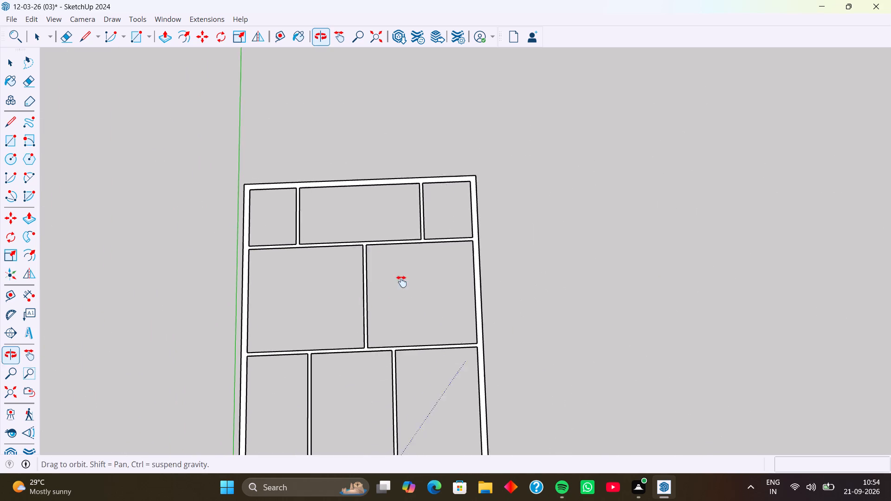
{"action": "middle_click_drag", "start_coordinate": [401, 282], "coordinate": [408, 242], "text": "shift"}
{"action": "middle_click_drag", "start_coordinate": [375, 433], "coordinate": [369, 401], "text": "shift"}
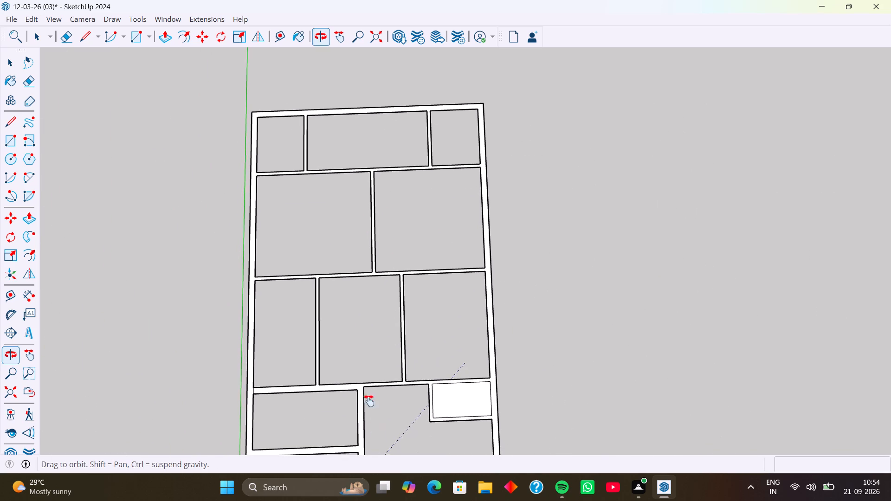
{"action": "middle_click_drag", "start_coordinate": [369, 401], "coordinate": [372, 291], "text": "shift"}
{"action": "middle_click_drag", "start_coordinate": [383, 315], "coordinate": [381, 259], "text": "shift"}
{"action": "scroll", "coordinate": [381, 259], "scroll_direction": "down", "scroll_amount": 3}
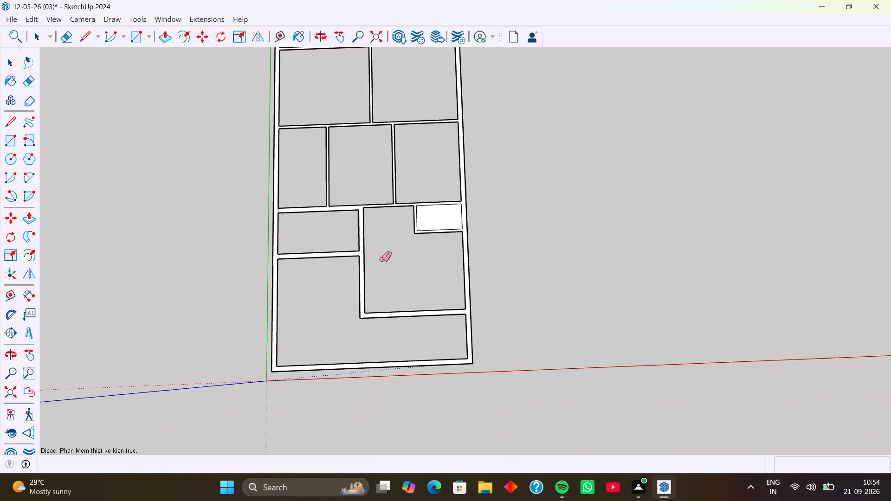
{"action": "middle_click_drag", "start_coordinate": [369, 179], "coordinate": [365, 265], "text": "shift"}
{"action": "scroll", "coordinate": [365, 265], "scroll_direction": "down", "scroll_amount": 2}
{"action": "middle_click_drag", "start_coordinate": [365, 265], "coordinate": [357, 242], "text": "shift"}
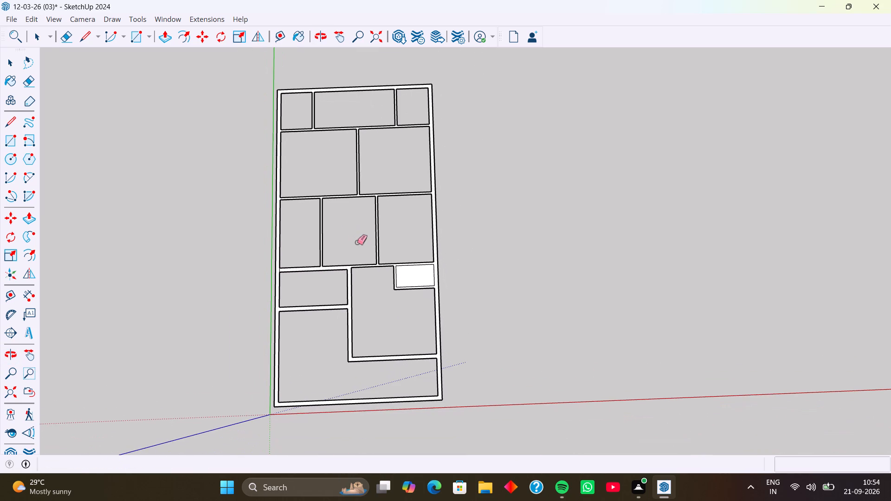
{"action": "key", "text": "space"}
{"action": "left_click", "coordinate": [423, 273]}
{"action": "key", "text": "Delete"}
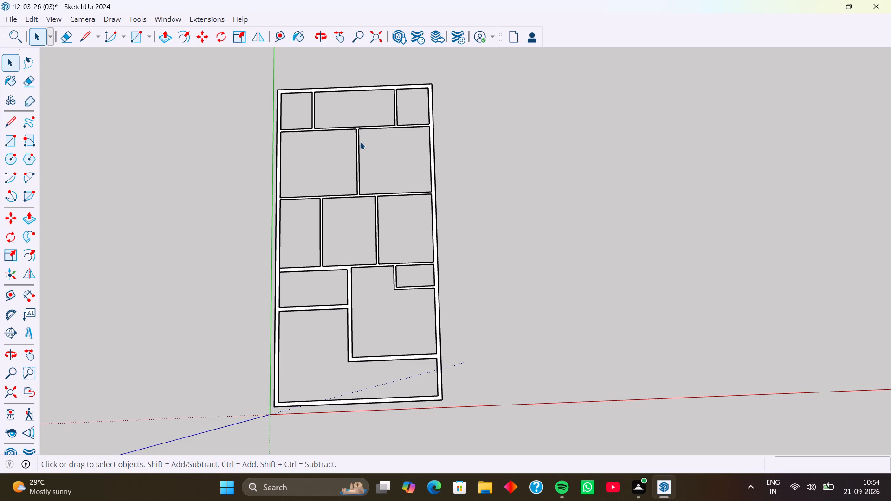
Draw a 5" line across the rearmost row's cross wall from the left partition's left corner.
{"action": "scroll", "coordinate": [305, 122], "scroll_direction": "up", "scroll_amount": 15}
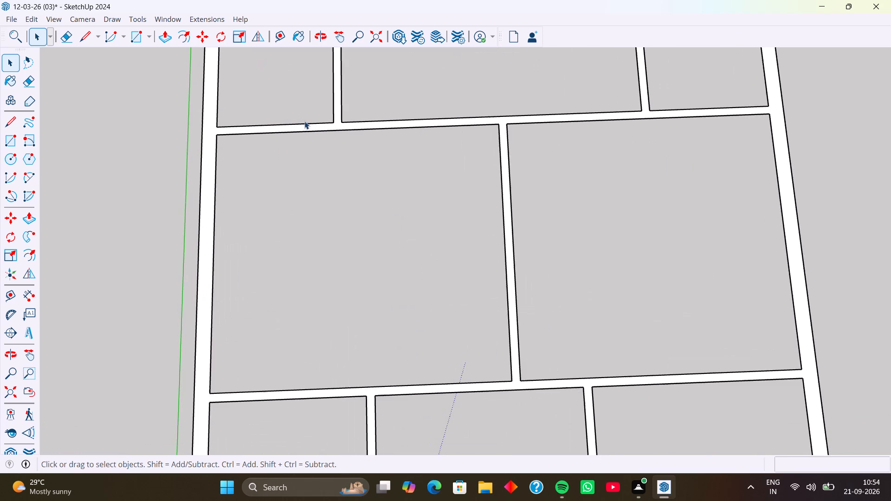
{"action": "key", "text": "l"}
{"action": "scroll", "coordinate": [322, 118], "scroll_direction": "up", "scroll_amount": 9}
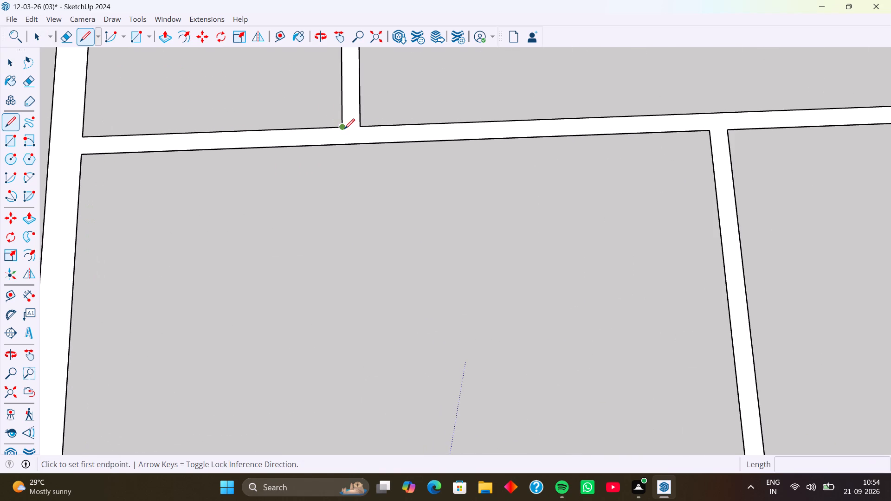
{"action": "left_click", "coordinate": [342, 128]}
{"action": "left_click", "coordinate": [343, 142]}
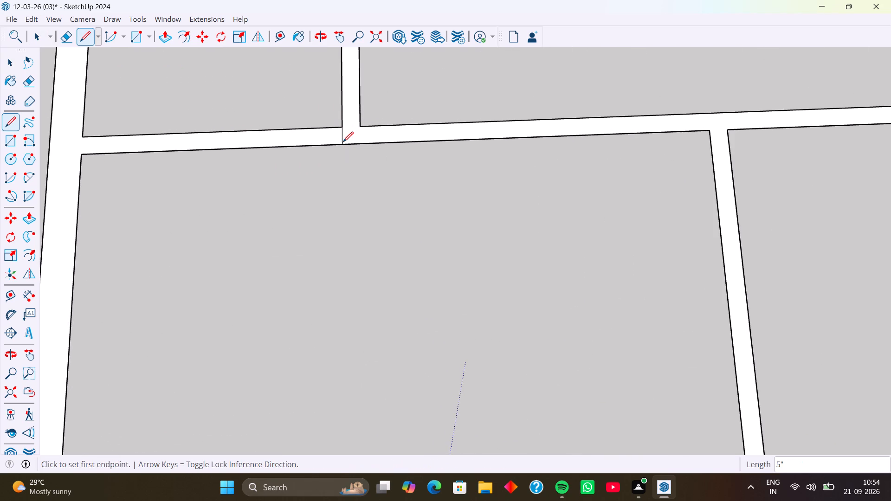
Copy the 5" line 9" along the cross wall toward the left outer wall.
{"action": "key", "text": "space"}
{"action": "left_click", "coordinate": [342, 140]}
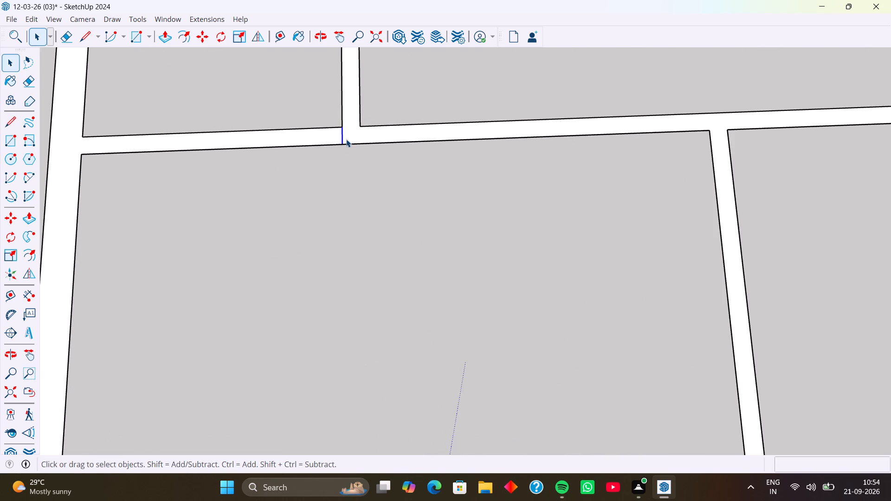
{"action": "key", "text": "m"}
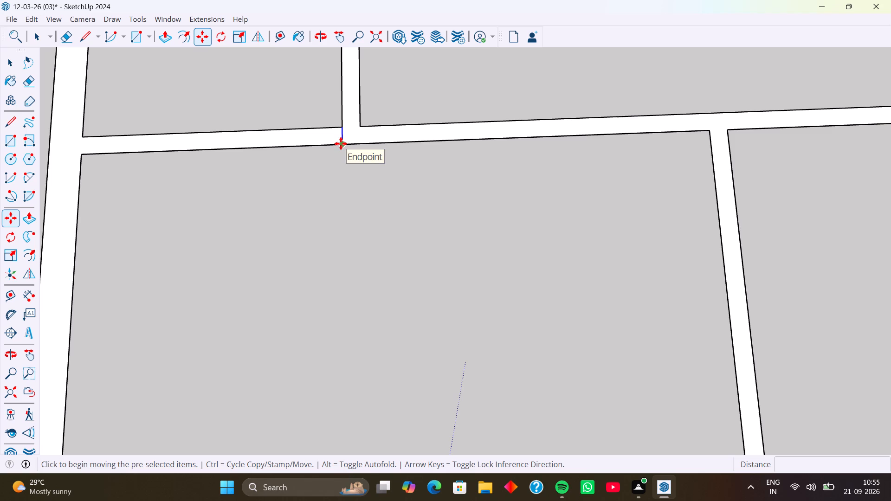
{"action": "left_click", "coordinate": [343, 143]}
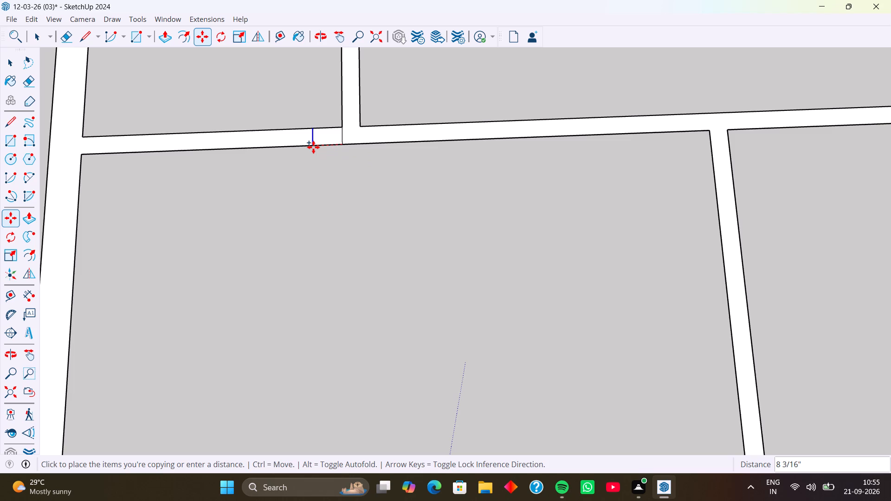
{"action": "key", "text": "9"}
{"action": "key", "text": "Return"}
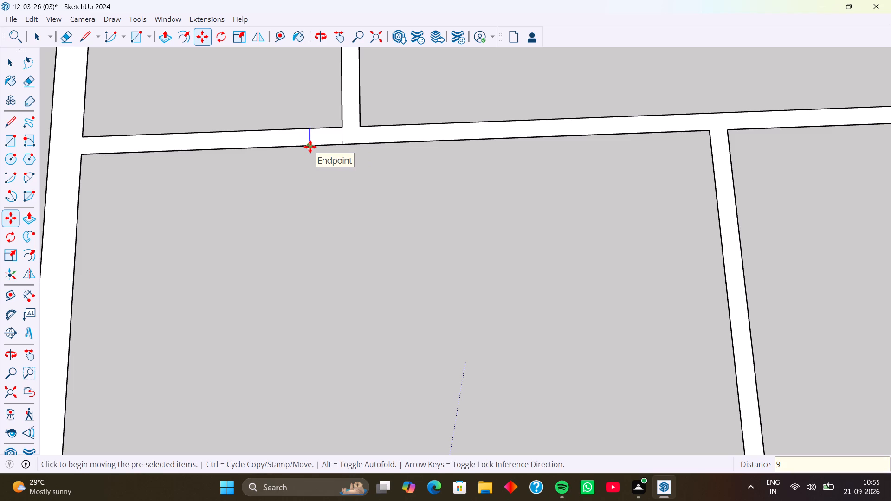
Copy the offset line a further 2' along the cross wall toward the left outer wall.
{"action": "left_click", "coordinate": [310, 146]}
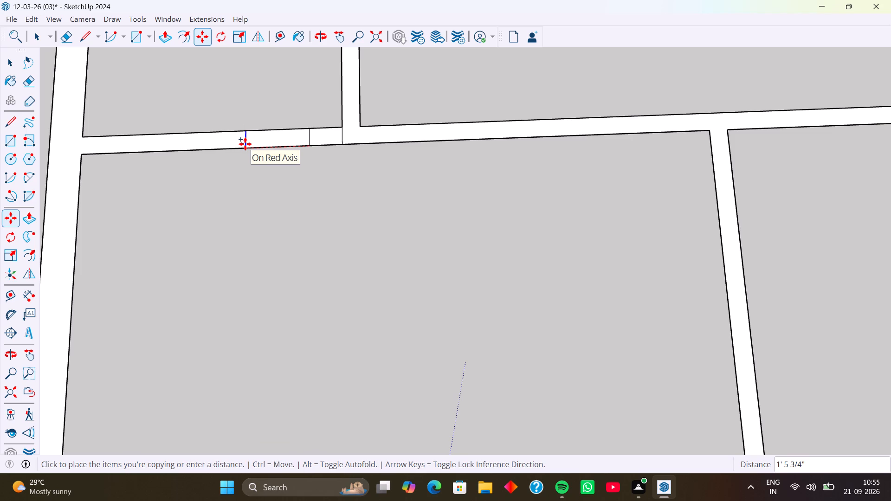
{"action": "type", "text": "2'"}
{"action": "key", "text": "Return"}
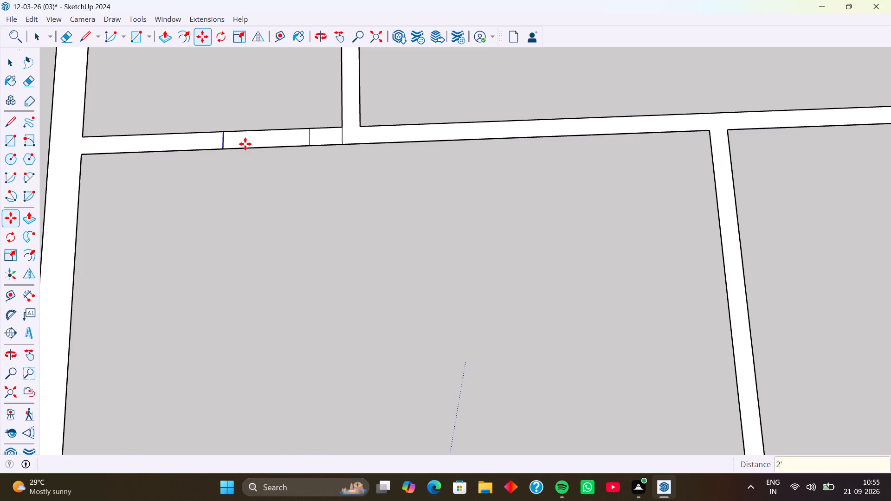
Erase the cross wall's edges between the two copied lines to cut a 2' door opening.
{"action": "key", "text": "e"}
{"action": "left_click_drag", "start_coordinate": [254, 109], "coordinate": [281, 183]}
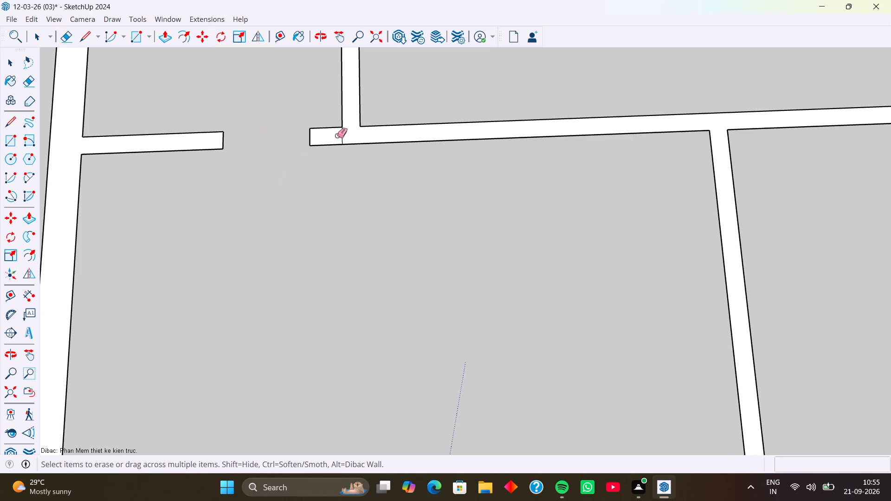
Erase the leftover 5" line across the cross wall at the left partition's left corner.
{"action": "left_click", "coordinate": [343, 136]}
{"action": "key", "text": "space"}
Draw a 5" line across the rearmost row's cross wall from the left partition's right corner.
{"action": "key", "text": "l"}
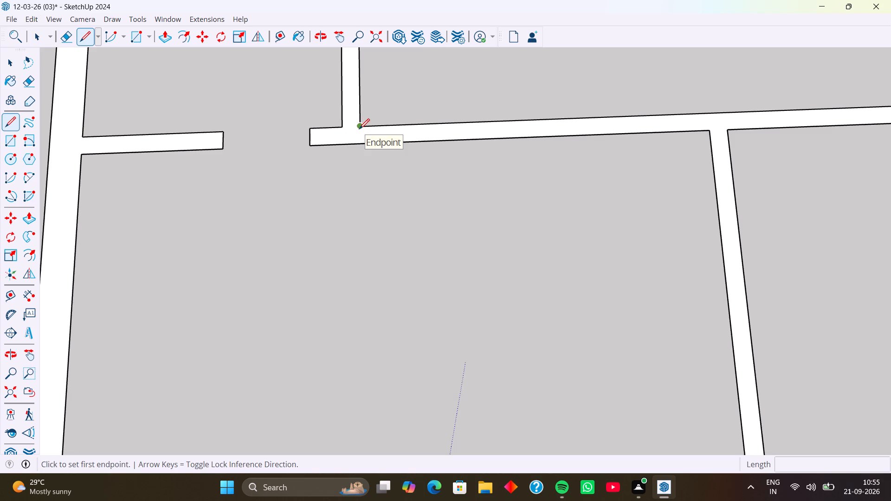
{"action": "left_click", "coordinate": [359, 129]}
{"action": "left_click", "coordinate": [360, 144]}
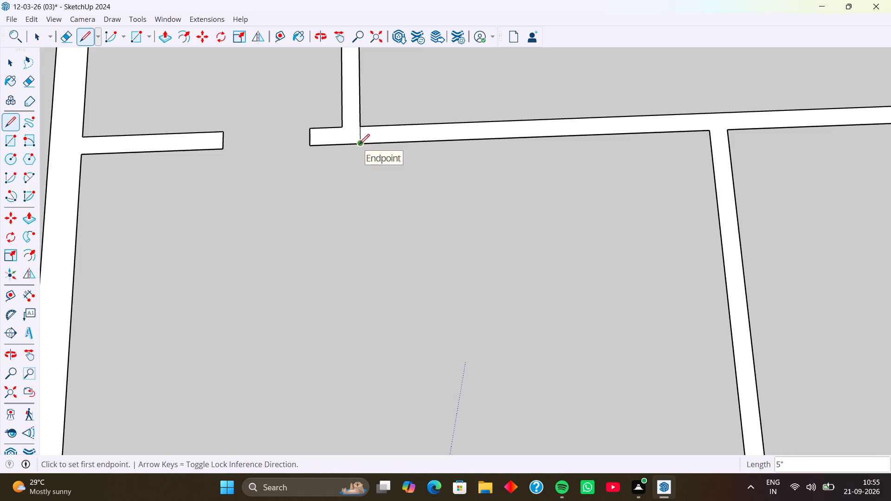
Copy the 5" line 9" along the cross wall toward the right partition.
{"action": "key", "text": "space"}
{"action": "left_click", "coordinate": [359, 136]}
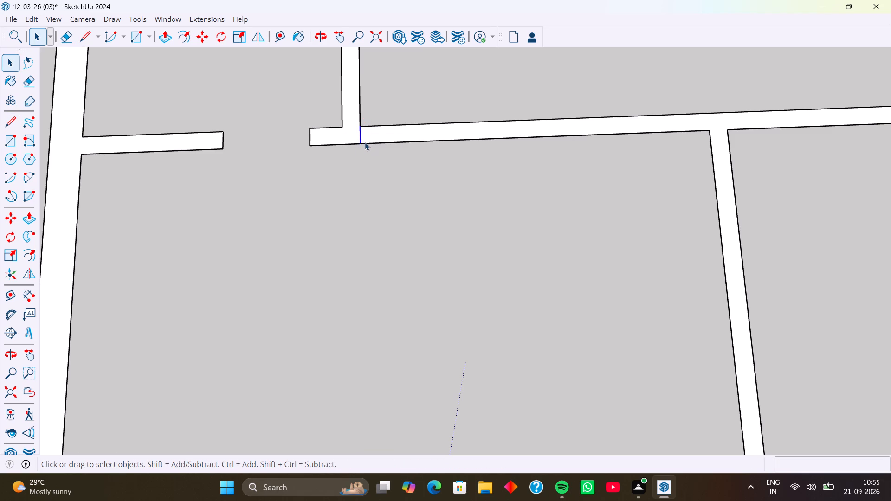
{"action": "key", "text": "m"}
{"action": "left_click", "coordinate": [360, 143]}
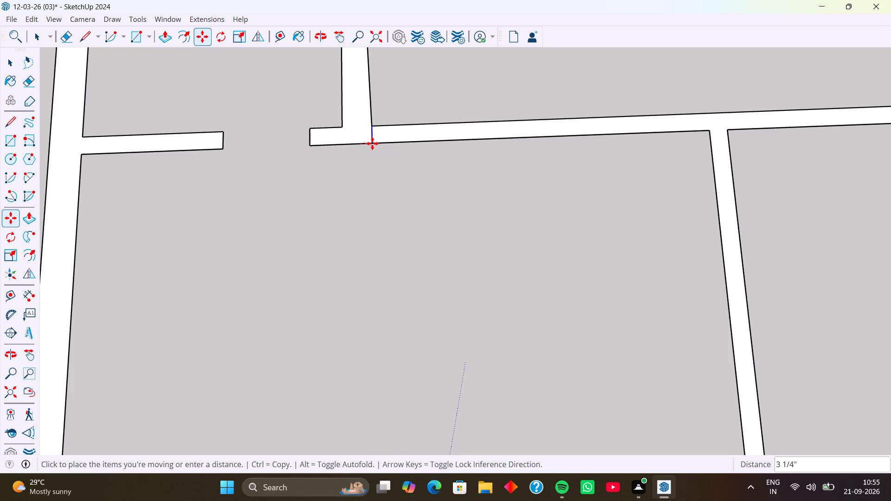
{"action": "key", "text": "9"}
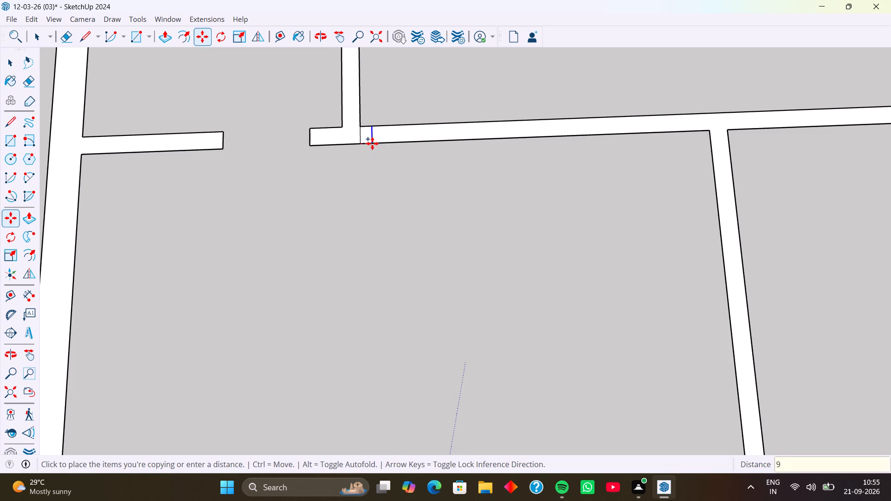
{"action": "key", "text": "Return"}
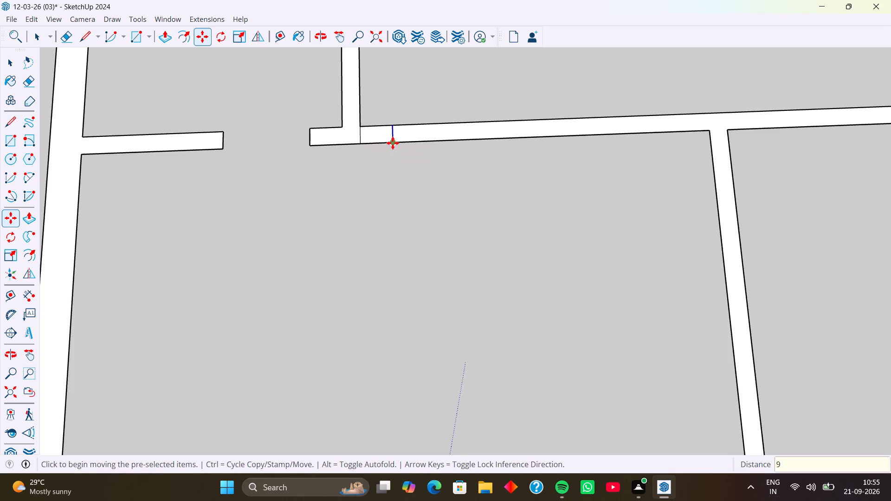
Copy the offset line a further 3' along the cross wall's red axis toward the right partition.
{"action": "left_click", "coordinate": [393, 143]}
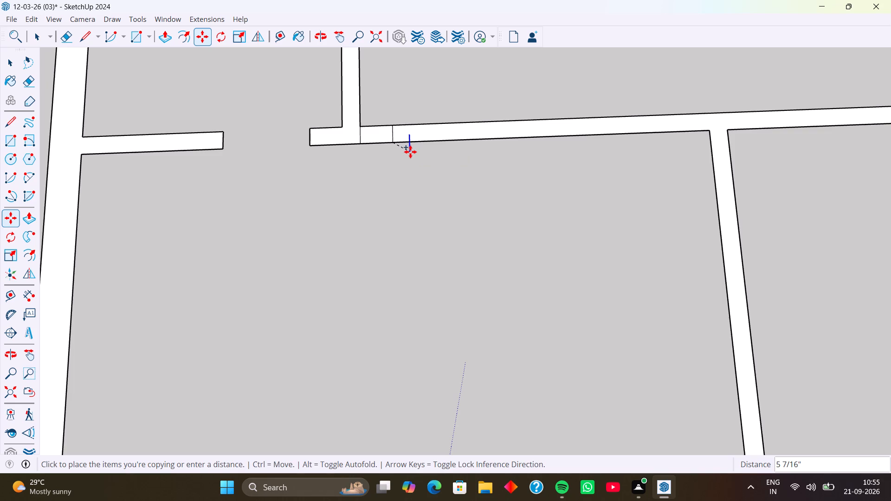
{"action": "key", "text": "3"}
{"action": "key", "text": "apostrophe"}
{"action": "key", "text": "Right"}
{"action": "key", "text": "Return"}
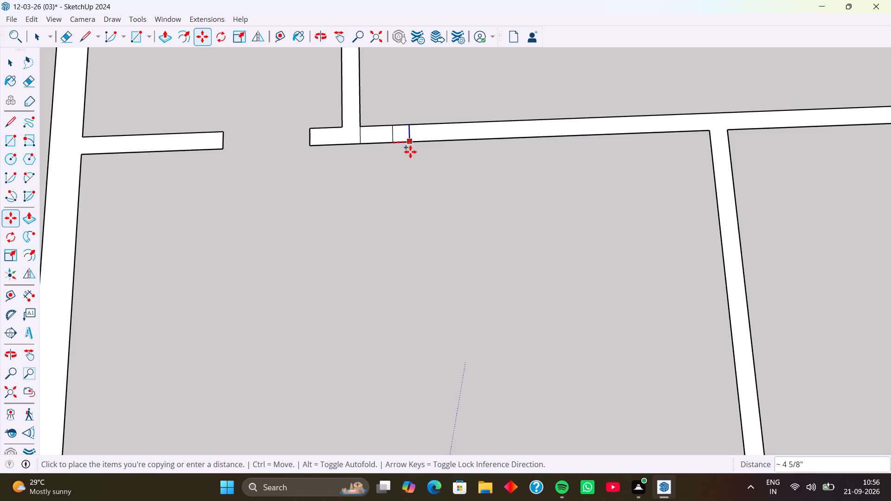
{"action": "key", "text": "Return"}
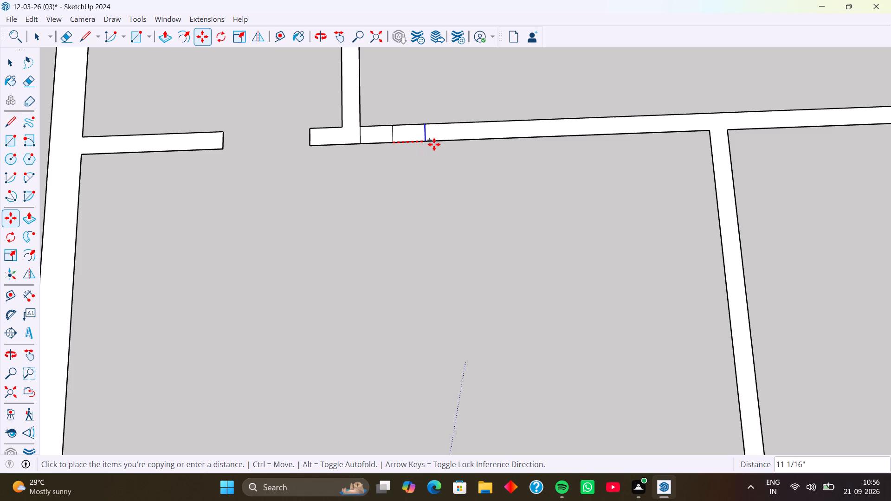
{"action": "type", "text": "3'"}
{"action": "key", "text": "Return"}
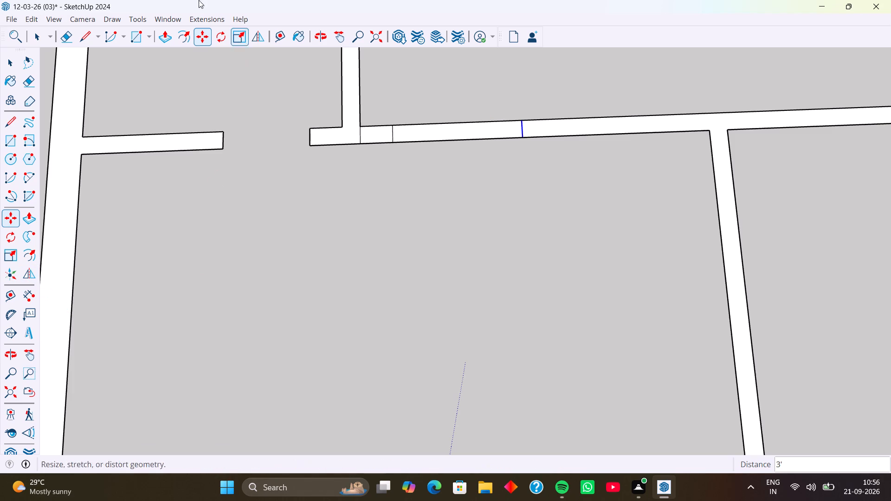
Erase the cross wall's edges between the two copied lines and the leftover corner line, cutting a 3' door opening.
{"action": "left_click", "coordinate": [70, 37]}
{"action": "left_click_drag", "start_coordinate": [431, 113], "coordinate": [446, 161]}
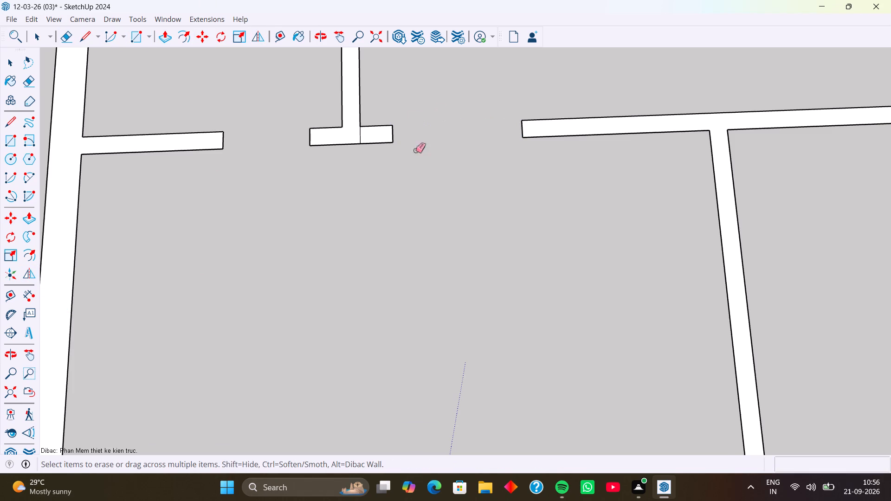
{"action": "left_click", "coordinate": [359, 132]}
Draw a 5" line across the cross wall from the left corner of the rearmost row's right partition.
{"action": "scroll", "coordinate": [409, 154], "scroll_direction": "down", "scroll_amount": 3}
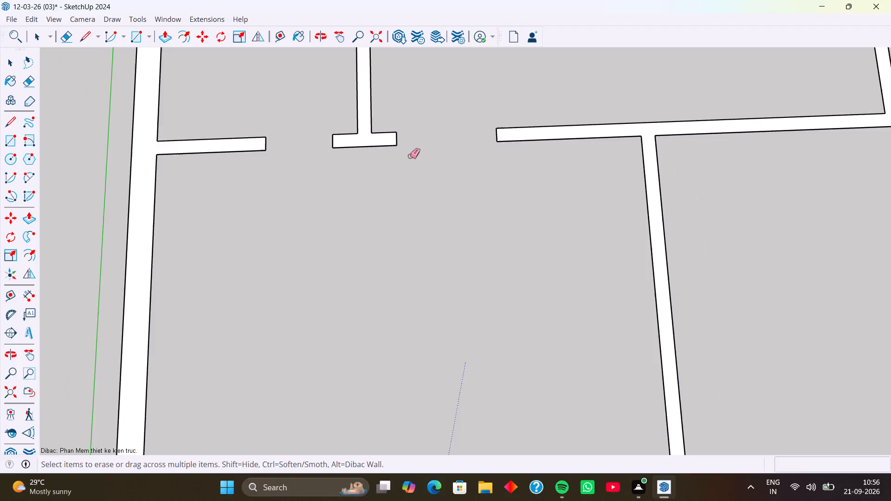
{"action": "scroll", "coordinate": [410, 156], "scroll_direction": "down", "scroll_amount": 5}
{"action": "middle_click_drag", "start_coordinate": [415, 175], "coordinate": [418, 267]}
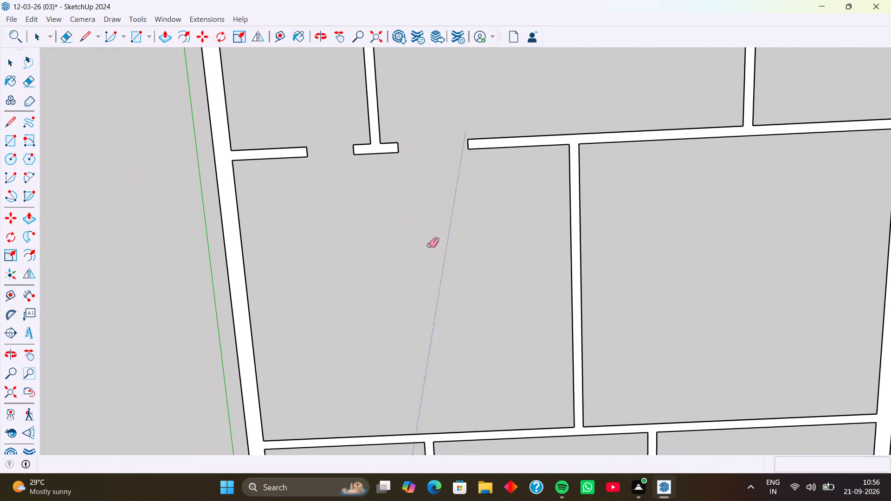
{"action": "middle_click_drag", "start_coordinate": [429, 245], "coordinate": [406, 180], "text": "shift"}
{"action": "scroll", "coordinate": [406, 180], "scroll_direction": "up", "scroll_amount": 1}
{"action": "scroll", "coordinate": [406, 178], "scroll_direction": "down", "scroll_amount": 10}
{"action": "middle_click_drag", "start_coordinate": [403, 148], "coordinate": [369, 162], "text": "shift"}
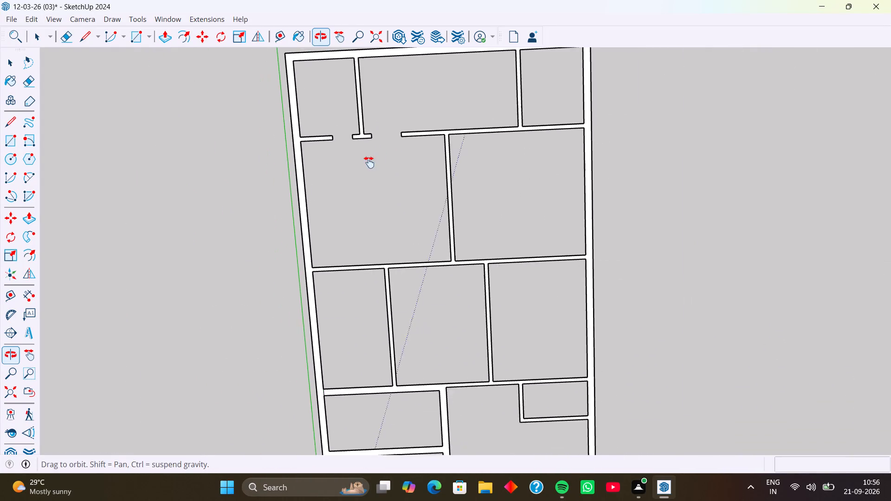
{"action": "middle_click_drag", "start_coordinate": [369, 162], "coordinate": [361, 167], "text": "shift"}
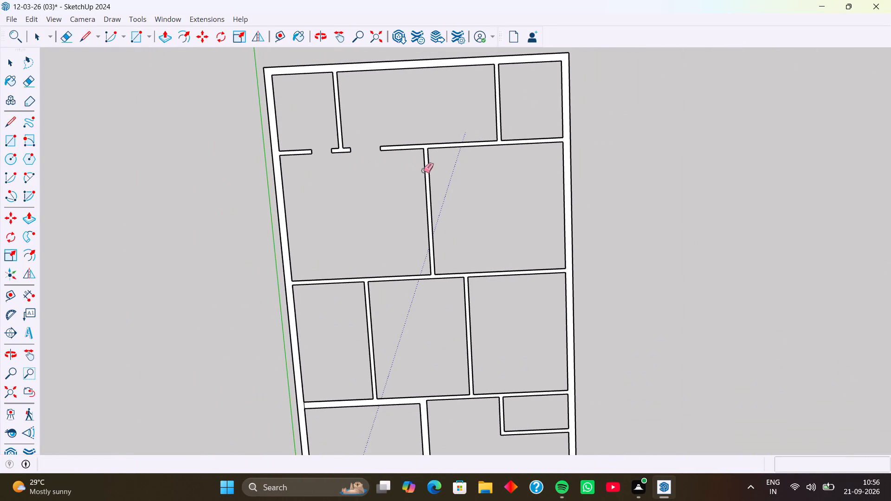
{"action": "scroll", "coordinate": [488, 148], "scroll_direction": "up", "scroll_amount": 8}
{"action": "key", "text": "l"}
{"action": "scroll", "coordinate": [501, 128], "scroll_direction": "up", "scroll_amount": 2}
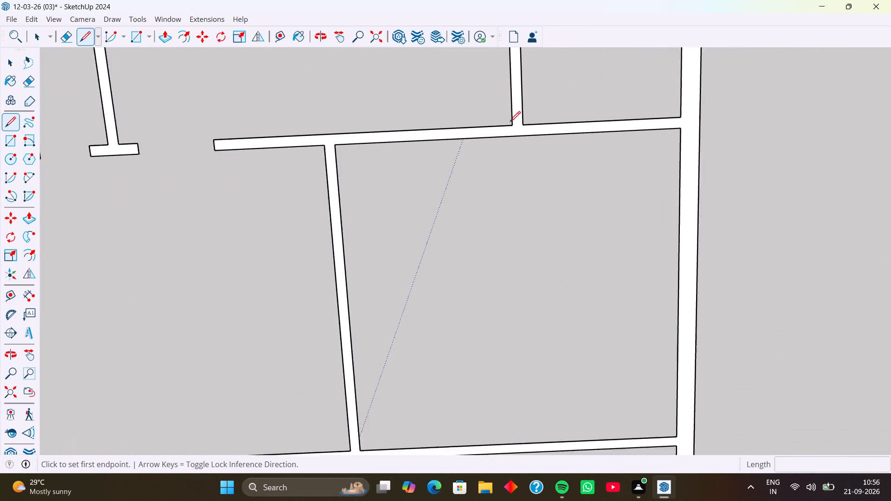
{"action": "scroll", "coordinate": [510, 122], "scroll_direction": "up", "scroll_amount": 3}
{"action": "left_click", "coordinate": [513, 126]}
{"action": "left_click", "coordinate": [513, 146]}
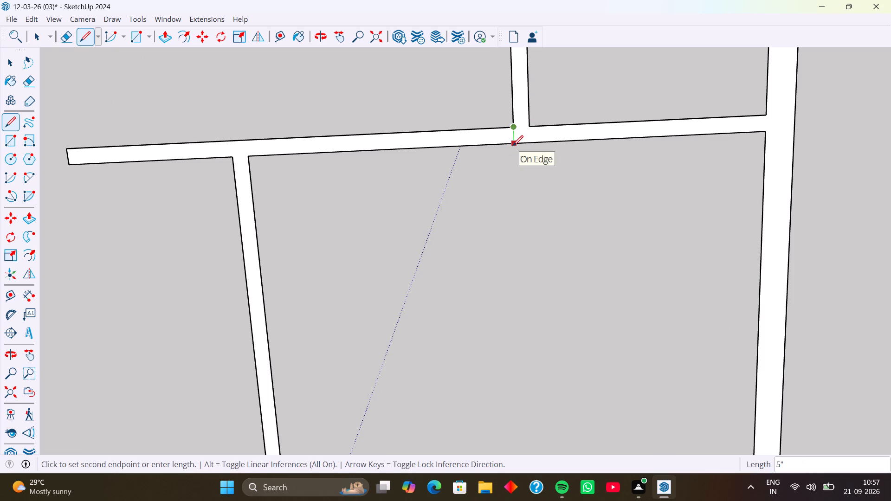
Copy the 5" line 9" along the cross wall toward the left partition.
{"action": "key", "text": "space"}
{"action": "left_click", "coordinate": [513, 137]}
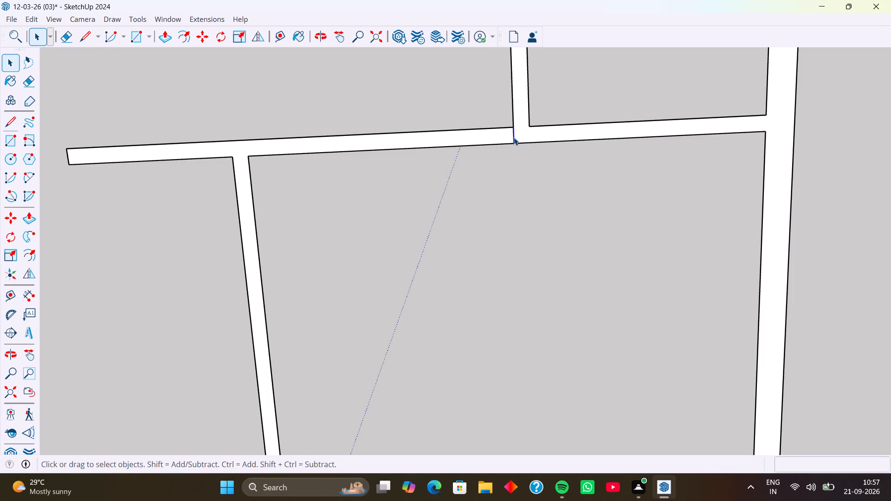
{"action": "key", "text": "m"}
{"action": "left_click", "coordinate": [514, 143]}
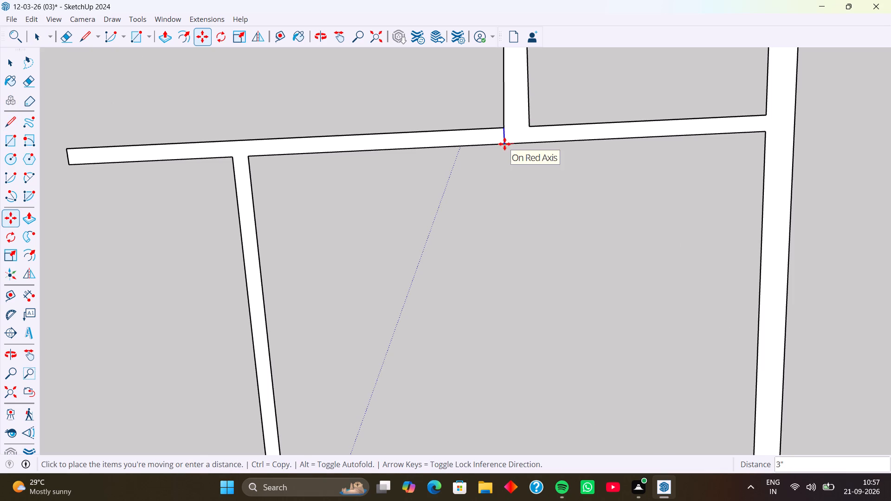
{"action": "key", "text": "9"}
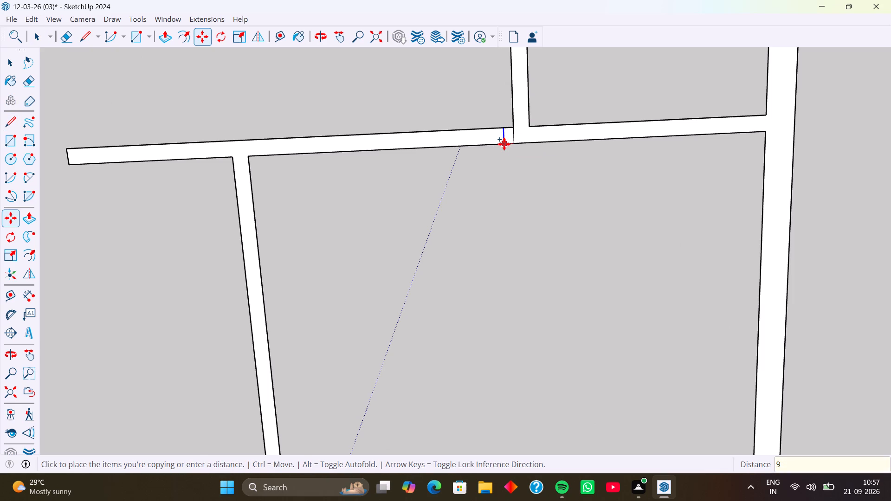
{"action": "key", "text": "Return"}
Copy the offset line a further 3' along the cross wall toward the left partition.
{"action": "left_click", "coordinate": [485, 144]}
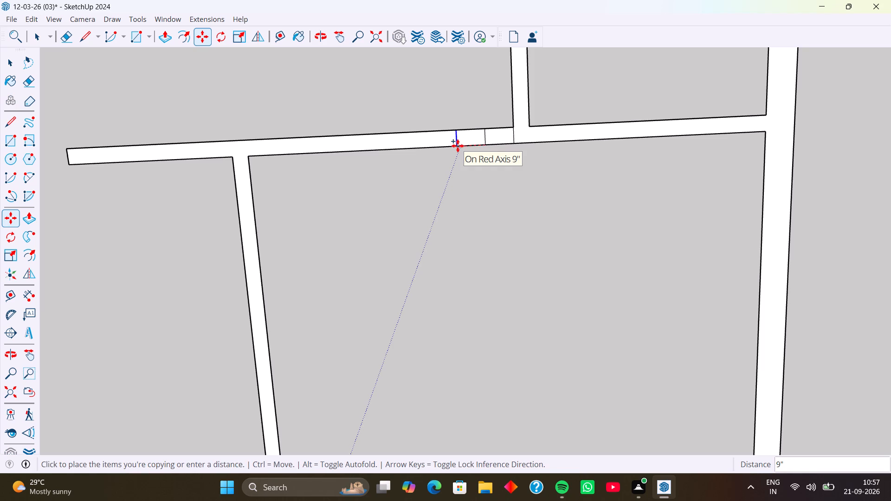
{"action": "type", "text": "3'"}
{"action": "key", "text": "Return"}
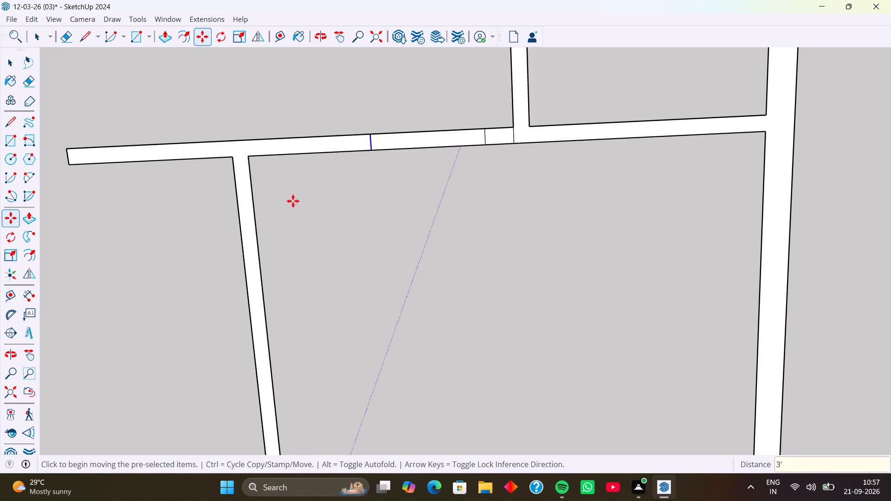
Erase the cross wall's edges between the two copied lines and the leftover line at the right partition, cutting a 3' door opening.
{"action": "key", "text": "e"}
{"action": "left_click_drag", "start_coordinate": [403, 115], "coordinate": [426, 190]}
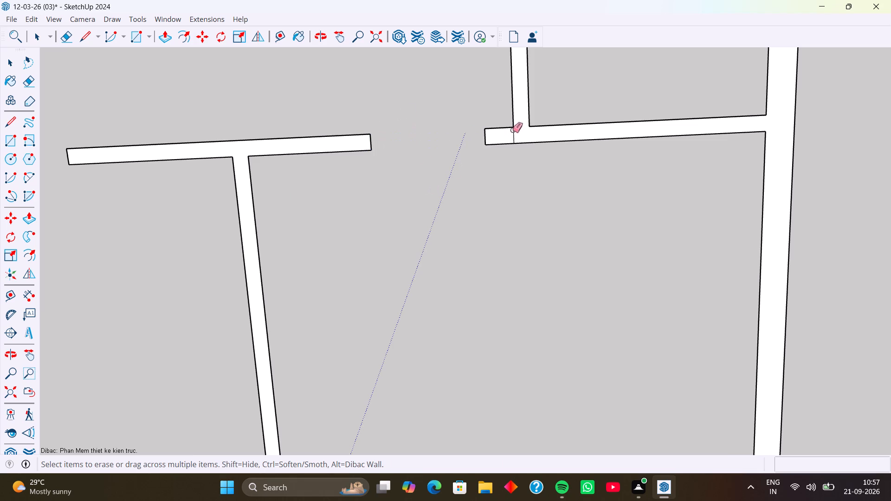
{"action": "left_click", "coordinate": [514, 134]}
{"action": "key", "text": "space"}
Draw a 5" line across the cross wall from the right partition's right corner.
{"action": "scroll", "coordinate": [441, 178], "scroll_direction": "down", "scroll_amount": 5}
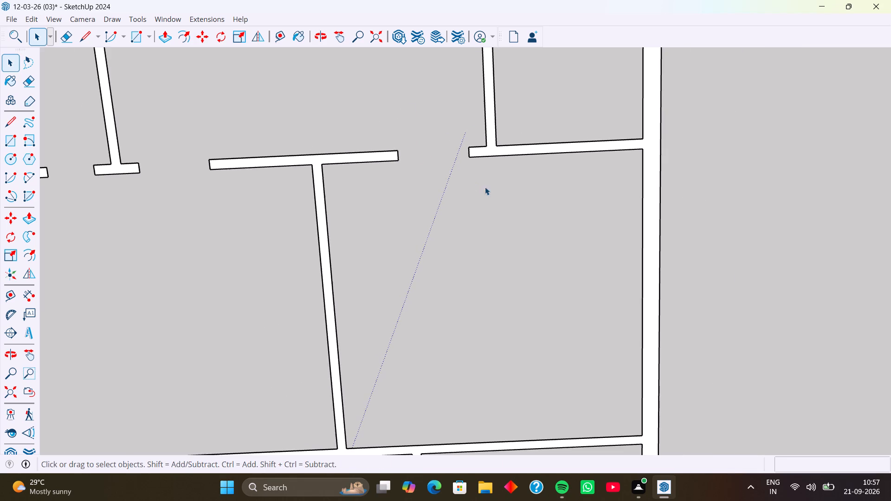
{"action": "middle_click_drag", "start_coordinate": [491, 188], "coordinate": [325, 204]}
{"action": "scroll", "coordinate": [328, 184], "scroll_direction": "up", "scroll_amount": 5}
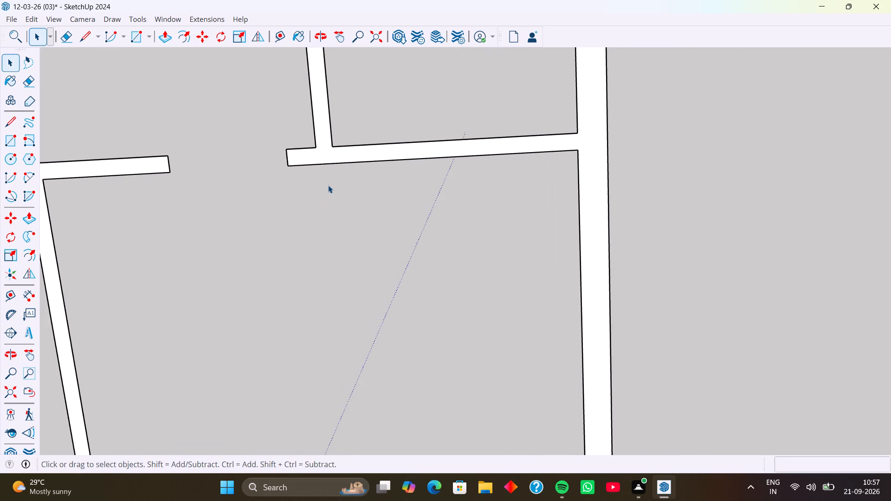
{"action": "key", "text": "l"}
{"action": "scroll", "coordinate": [338, 149], "scroll_direction": "up", "scroll_amount": 4}
{"action": "left_click", "coordinate": [329, 146]}
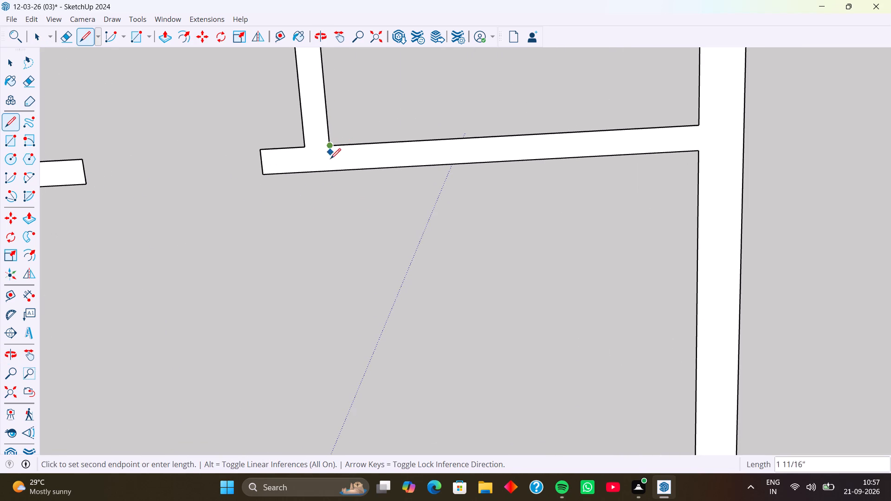
{"action": "left_click", "coordinate": [330, 171]}
Copy the 5" line 9" along the cross wall toward the right outer wall.
{"action": "key", "text": "space"}
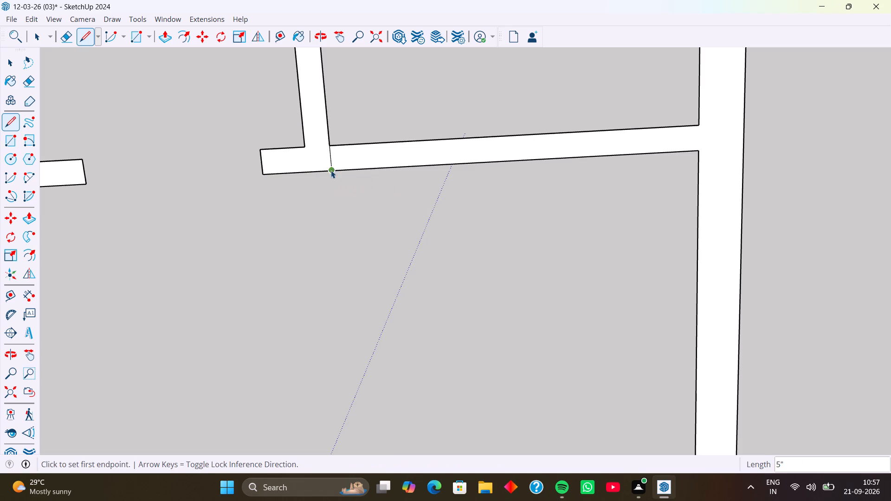
{"action": "left_click", "coordinate": [331, 165]}
{"action": "key", "text": "m"}
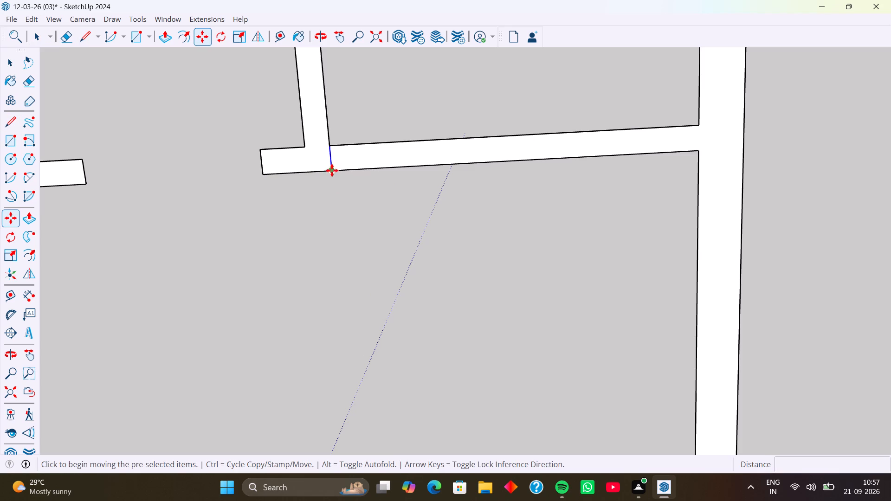
{"action": "left_click", "coordinate": [332, 170]}
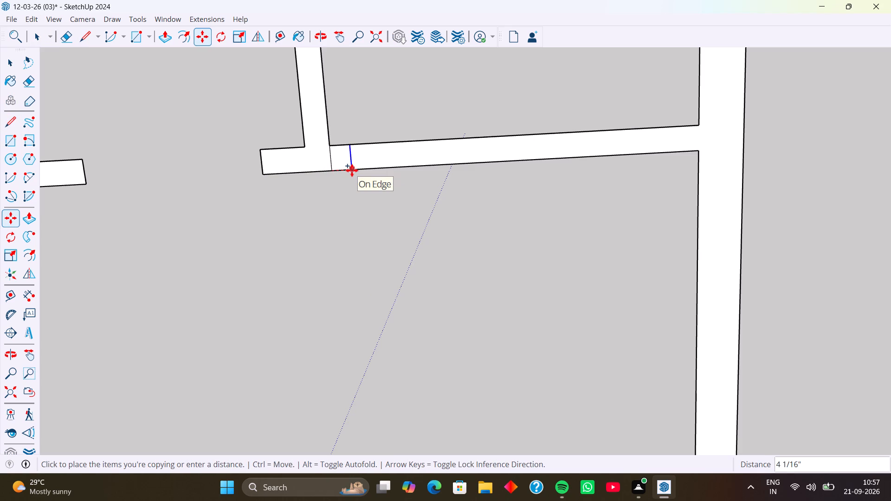
{"action": "key", "text": "9"}
{"action": "key", "text": "Return"}
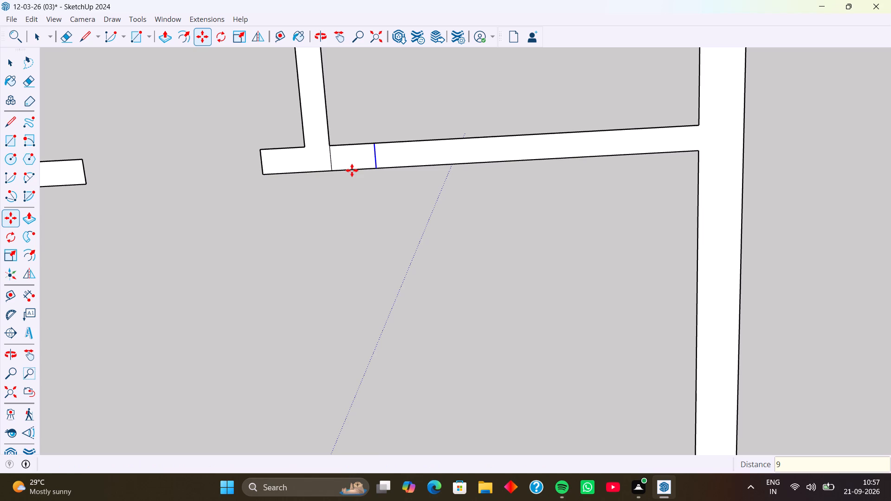
Copy the offset line a further 2' along the cross wall toward the right outer wall.
{"action": "left_click", "coordinate": [376, 168]}
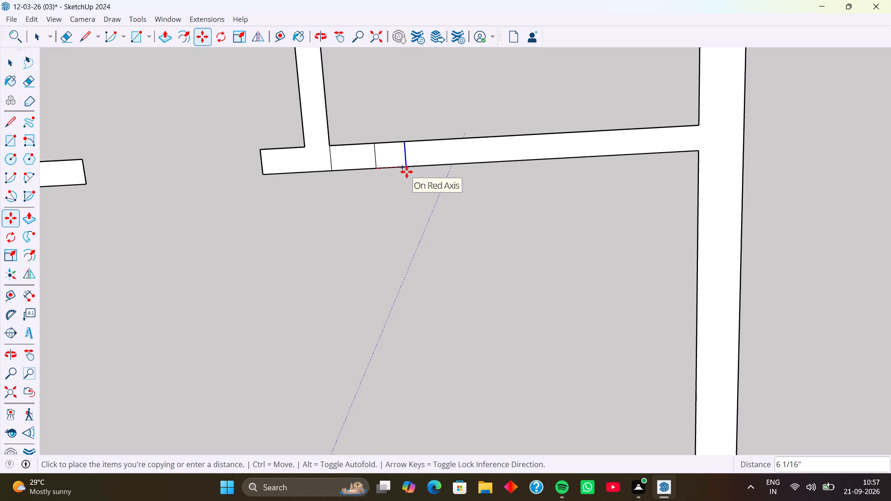
{"action": "type", "text": "2'"}
{"action": "key", "text": "Return"}
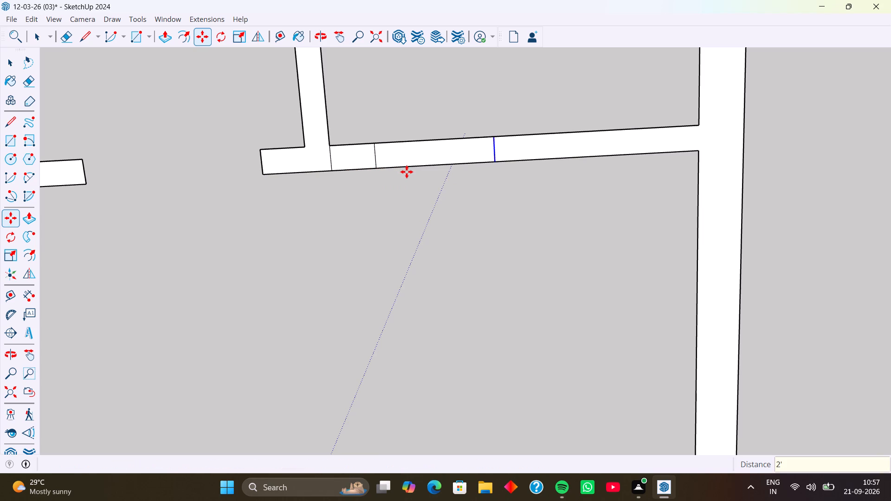
Erase the cross wall's edges between the two copied lines and the leftover line at the right partition, cutting a 2' door opening.
{"action": "key", "text": "e"}
{"action": "left_click_drag", "start_coordinate": [411, 108], "coordinate": [422, 198]}
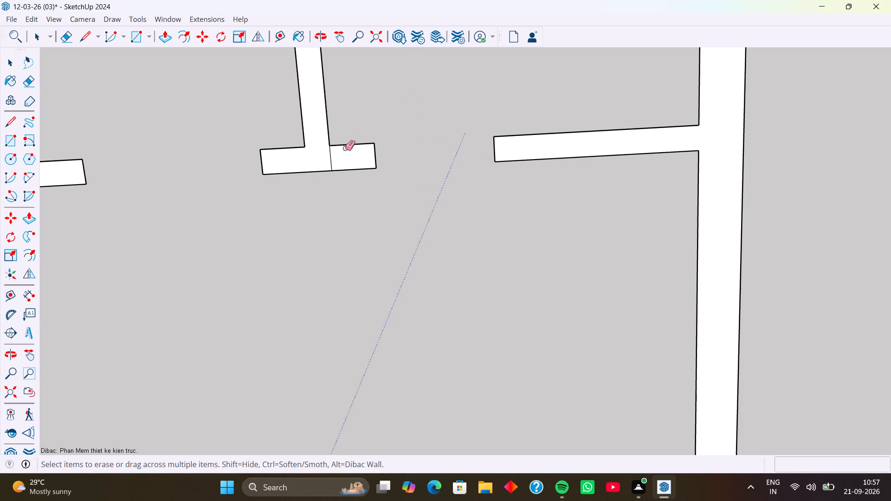
{"action": "left_click", "coordinate": [329, 155]}
{"action": "left_click", "coordinate": [331, 155]}
Draw a 5" line across the second cross wall from the left corner of the middle partition that meets it from above.
{"action": "scroll", "coordinate": [262, 188], "scroll_direction": "down", "scroll_amount": 20}
{"action": "scroll", "coordinate": [262, 188], "scroll_direction": "down", "scroll_amount": 1}
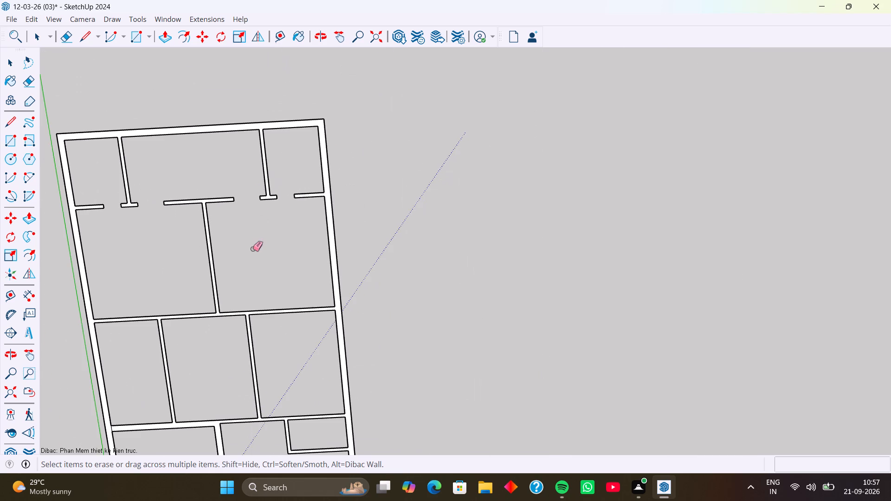
{"action": "middle_click_drag", "start_coordinate": [249, 252], "coordinate": [263, 187], "text": "shift"}
{"action": "middle_click_drag", "start_coordinate": [279, 218], "coordinate": [251, 220]}
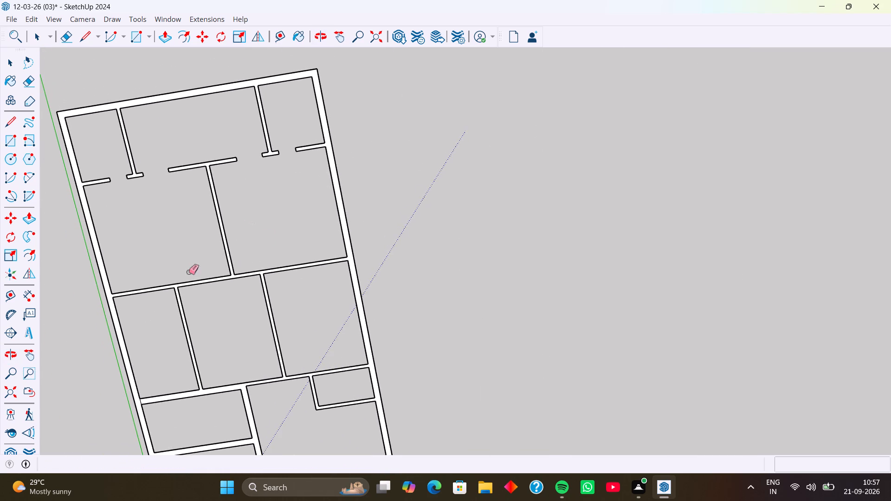
{"action": "middle_click_drag", "start_coordinate": [176, 251], "coordinate": [160, 168]}
{"action": "middle_click_drag", "start_coordinate": [251, 256], "coordinate": [217, 229]}
{"action": "middle_click_drag", "start_coordinate": [257, 222], "coordinate": [366, 207], "text": "shift"}
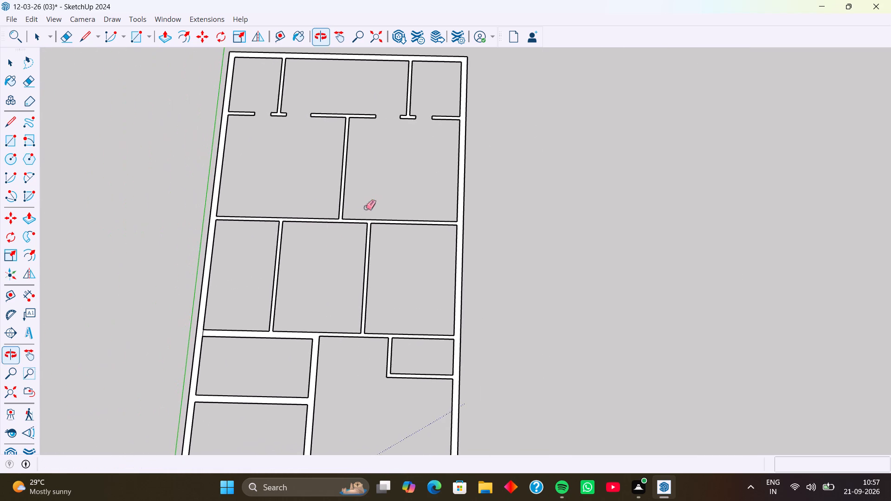
{"action": "middle_click_drag", "start_coordinate": [284, 251], "coordinate": [281, 237]}
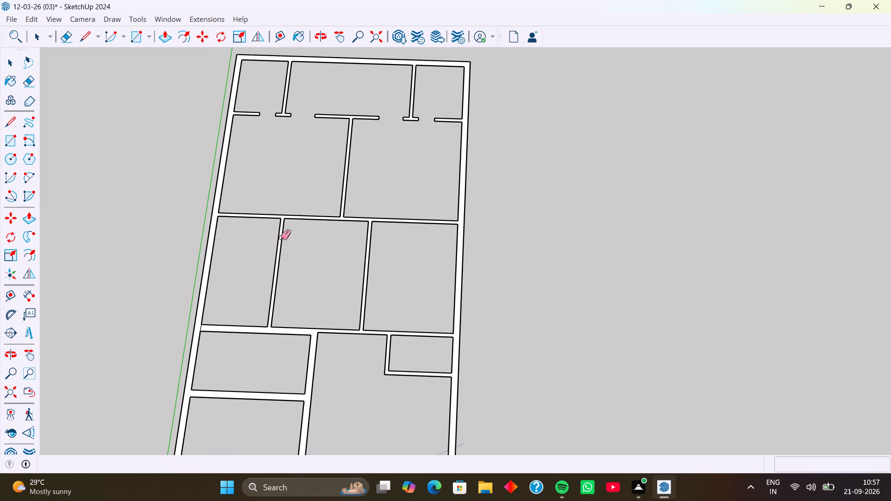
{"action": "key", "text": "l"}
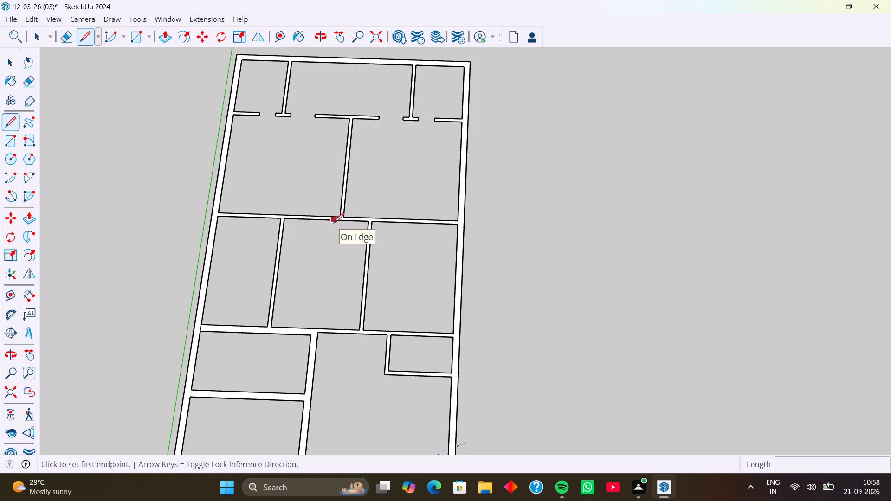
{"action": "scroll", "coordinate": [336, 216], "scroll_direction": "up", "scroll_amount": 6}
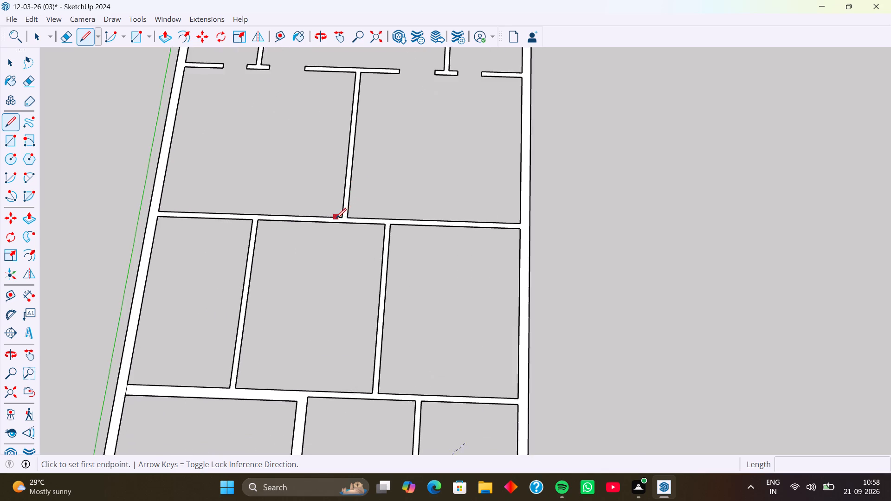
{"action": "scroll", "coordinate": [336, 218], "scroll_direction": "up", "scroll_amount": 10}
{"action": "left_click", "coordinate": [349, 214]}
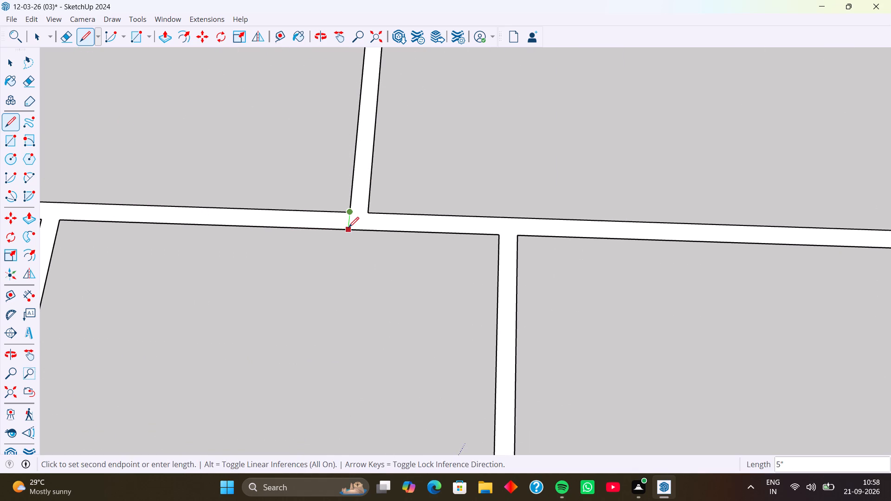
{"action": "left_click", "coordinate": [348, 229]}
Copy the 5" line 9" along the second cross wall toward the left outer wall.
{"action": "key", "text": "space"}
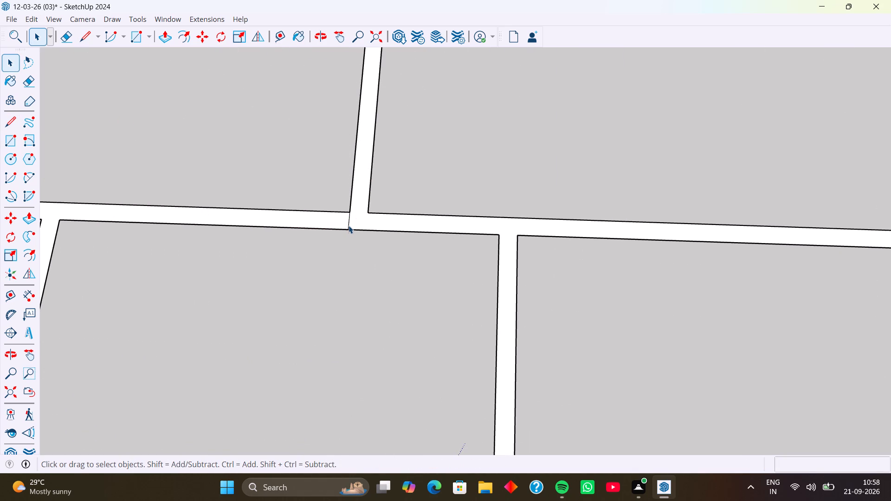
{"action": "left_click", "coordinate": [349, 225]}
{"action": "key", "text": "m"}
{"action": "left_click", "coordinate": [349, 230]}
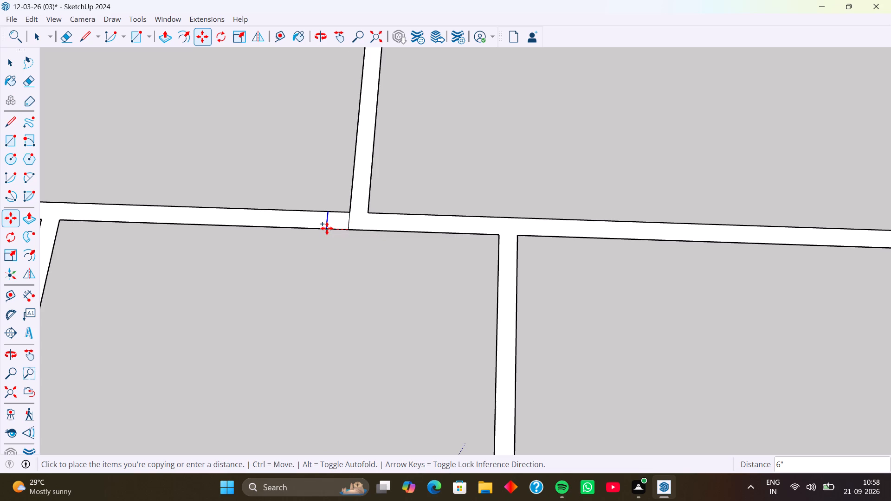
{"action": "key", "text": "9"}
{"action": "key", "text": "Return"}
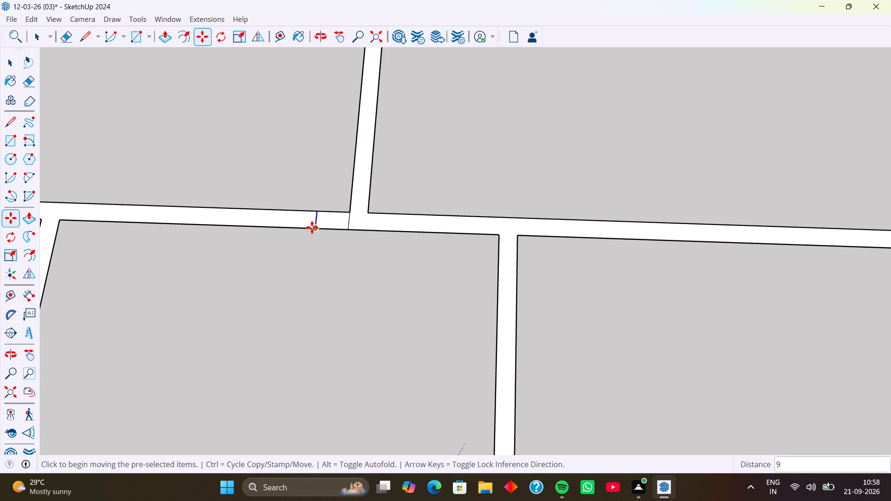
Copy the offset line a further 3' along the second cross wall toward the left outer wall.
{"action": "left_click", "coordinate": [316, 228]}
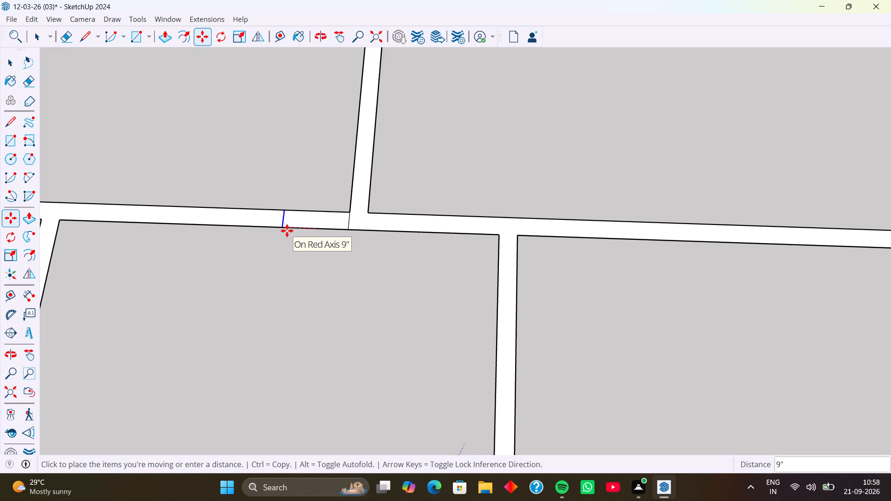
{"action": "type", "text": "3'"}
{"action": "key", "text": "Return"}
Erase the second cross wall's edges between the two copied lines and the leftover line at the middle partition, cutting a 3' door opening.
{"action": "scroll", "coordinate": [166, 139], "scroll_direction": "down", "scroll_amount": 2}
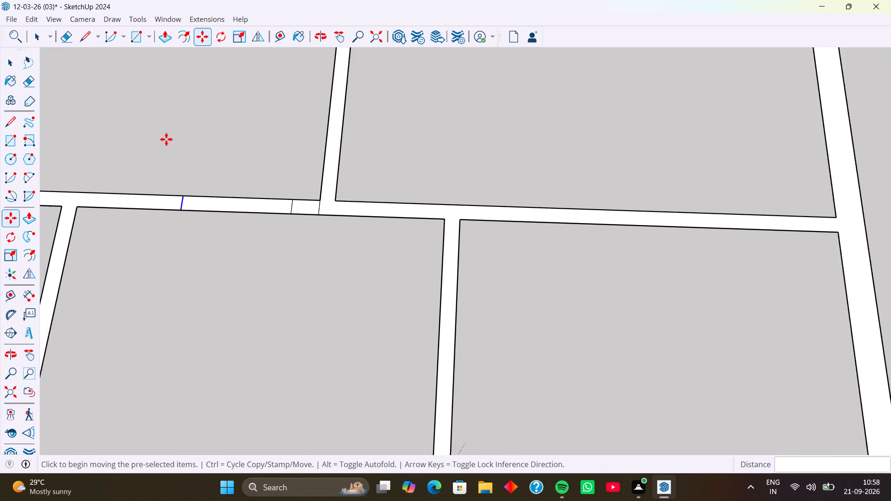
{"action": "scroll", "coordinate": [166, 139], "scroll_direction": "down", "scroll_amount": 5}
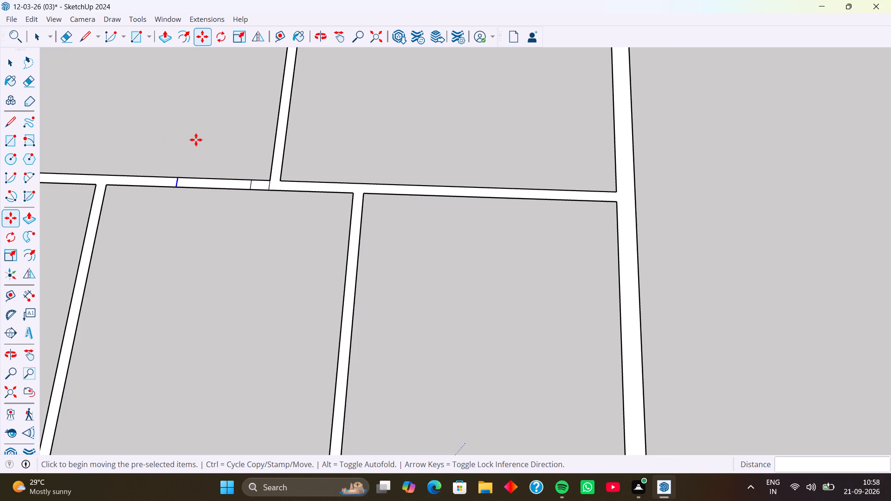
{"action": "key", "text": "e"}
{"action": "left_click_drag", "start_coordinate": [207, 159], "coordinate": [203, 205]}
{"action": "scroll", "coordinate": [249, 192], "scroll_direction": "up", "scroll_amount": 5}
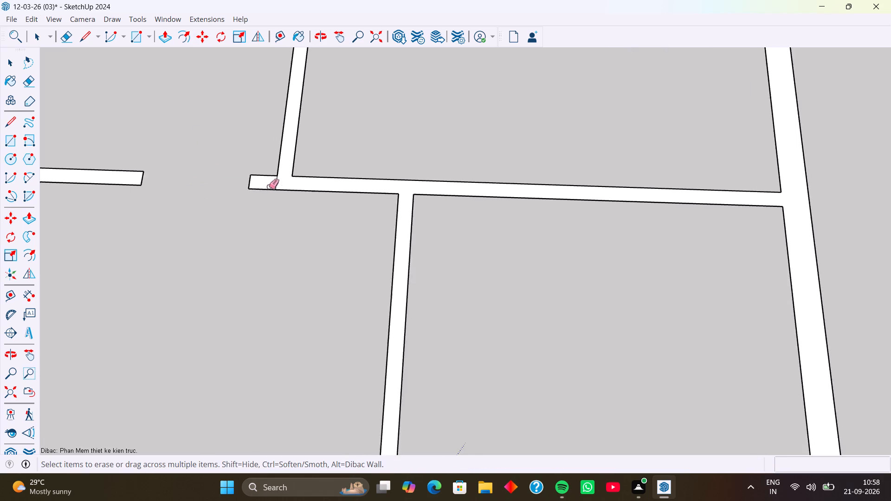
{"action": "scroll", "coordinate": [269, 186], "scroll_direction": "up", "scroll_amount": 3}
{"action": "left_click", "coordinate": [278, 184]}
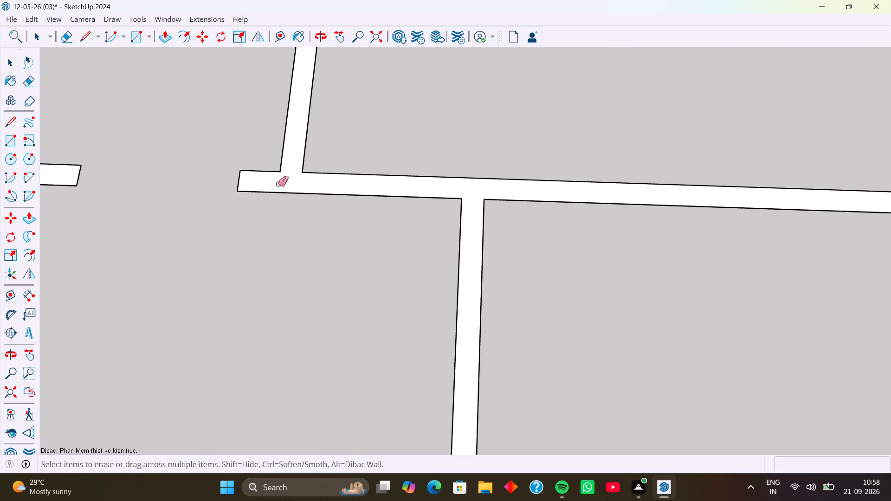
Measure along the second cross wall from the upper middle partition's right corner to the lower right partition's left corner.
{"action": "scroll", "coordinate": [249, 201], "scroll_direction": "down", "scroll_amount": 5}
{"action": "key", "text": "space"}
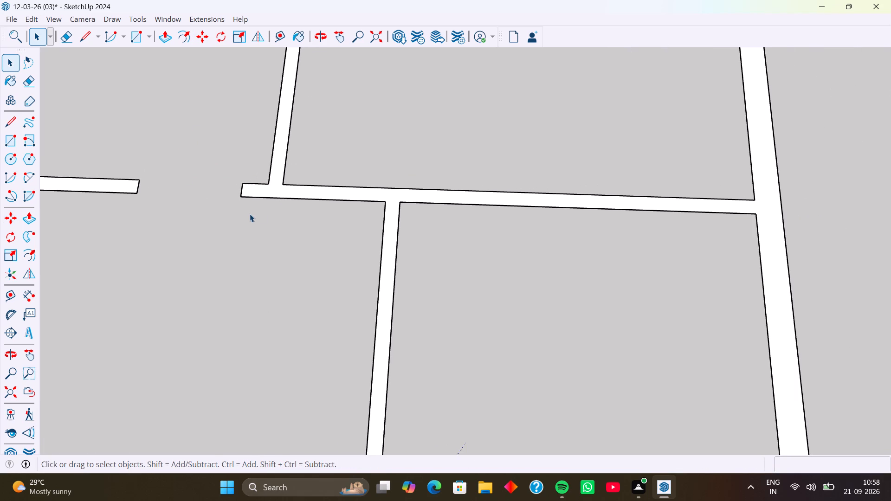
{"action": "left_click", "coordinate": [27, 296]}
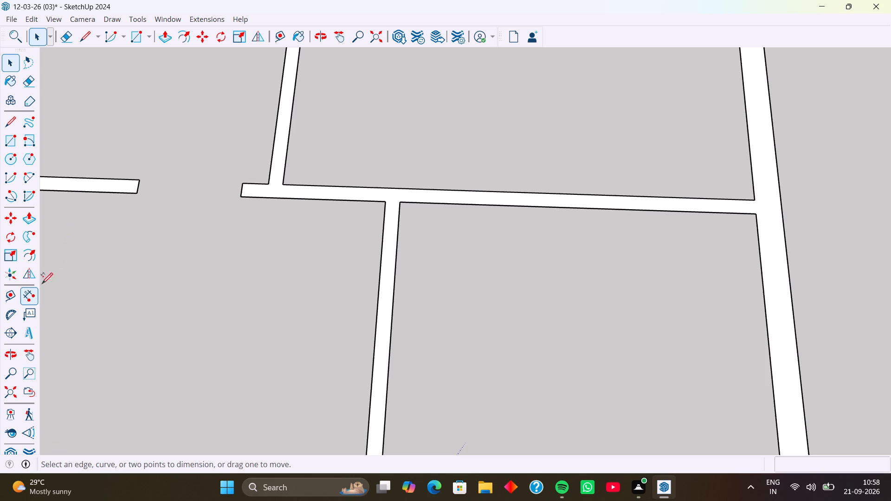
{"action": "left_click", "coordinate": [284, 183]}
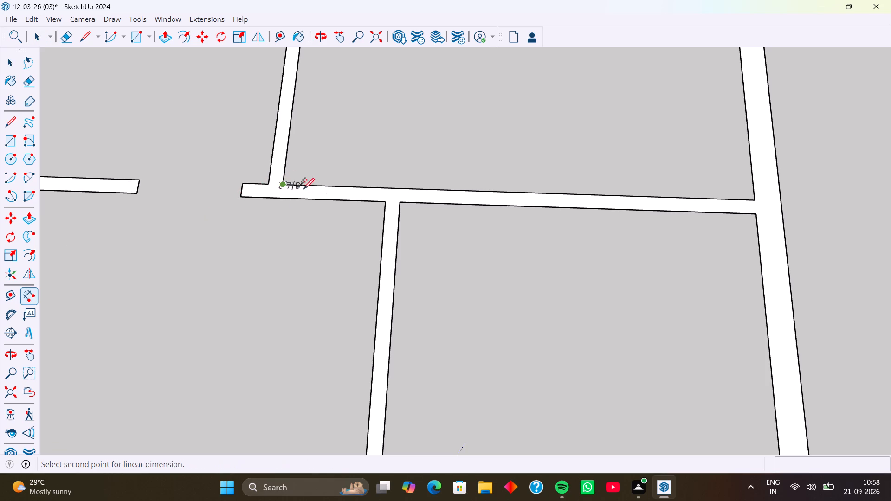
{"action": "left_click", "coordinate": [385, 202]}
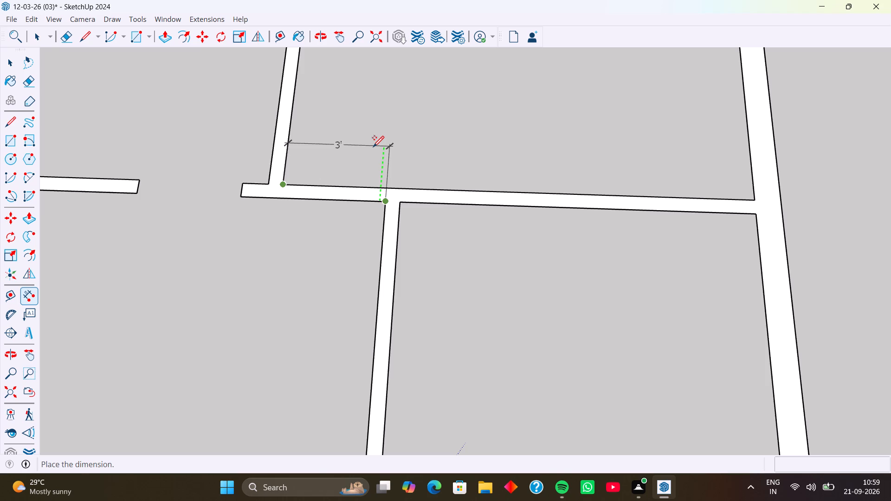
{"action": "key", "text": "space"}
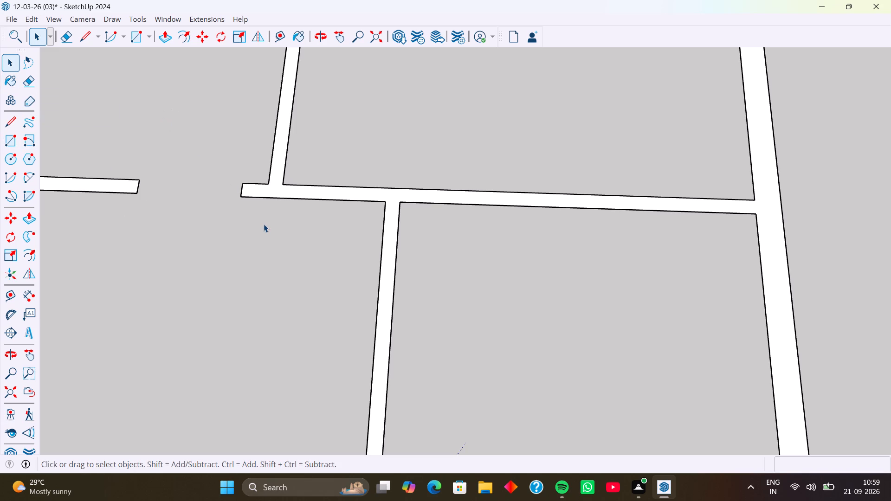
Draw 5" lines across the second cross wall at the upper middle partition's right corner and the lower right partition's left corner.
{"action": "key", "text": "l"}
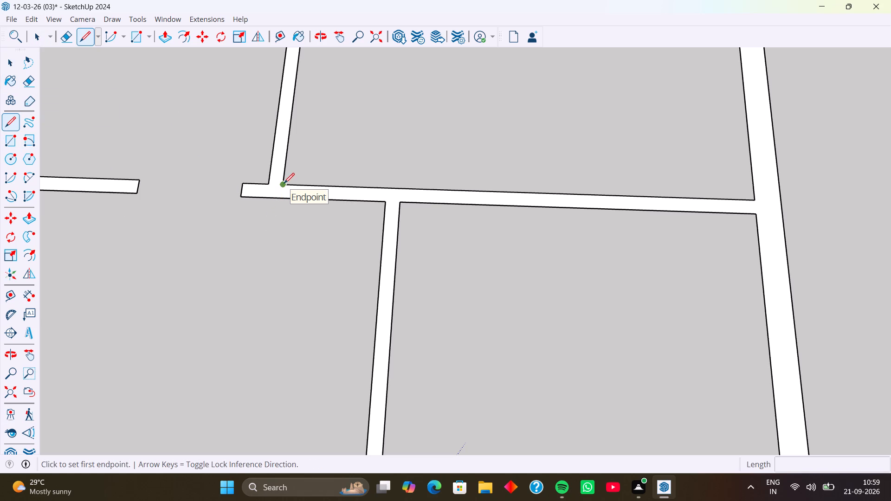
{"action": "left_click", "coordinate": [284, 183]}
{"action": "left_click", "coordinate": [282, 195]}
{"action": "left_click", "coordinate": [386, 200]}
{"action": "left_click", "coordinate": [386, 191]}
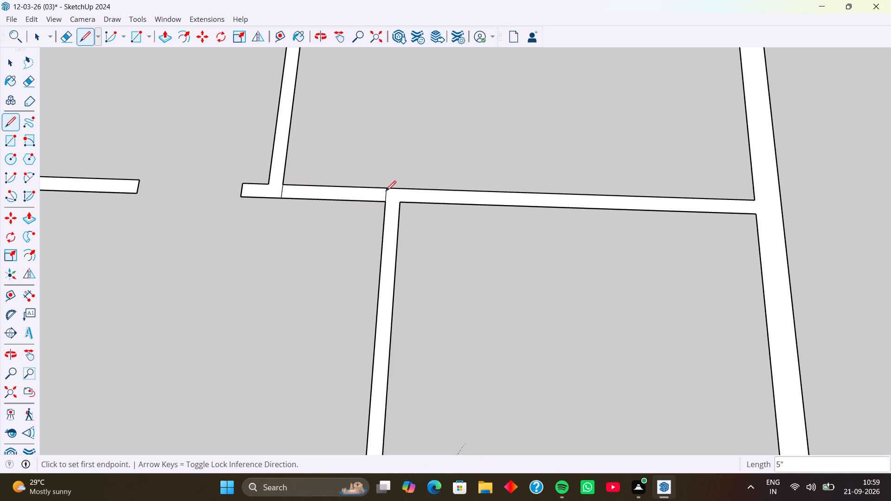
Erase the second cross wall's edges between the two 5" lines, cutting a 3' opening between the two partitions.
{"action": "key", "text": "e"}
{"action": "left_click_drag", "start_coordinate": [343, 172], "coordinate": [339, 207]}
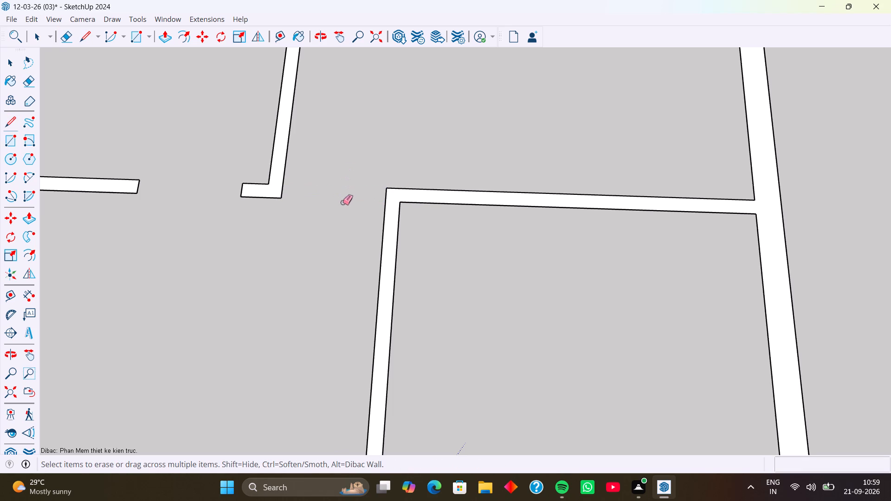
{"action": "key", "text": "space"}
Draw a line across the base of the lower right partition where it meets the third cross wall.
{"action": "scroll", "coordinate": [343, 202], "scroll_direction": "down", "scroll_amount": 2}
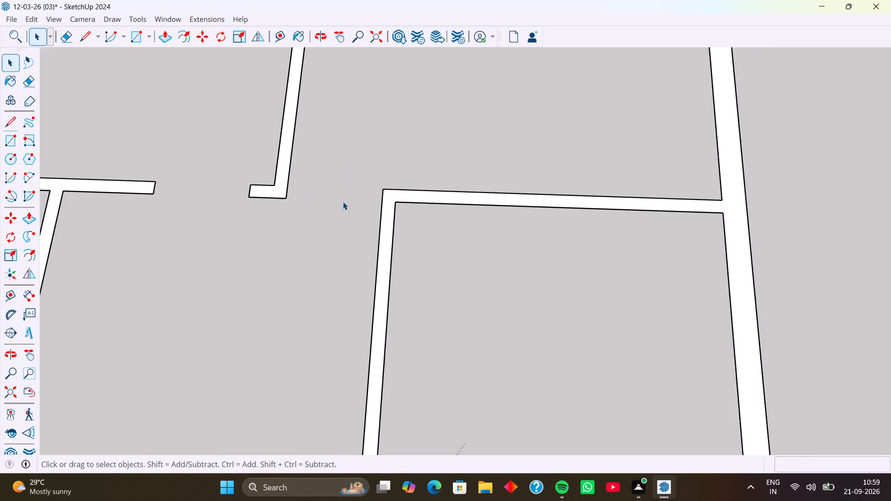
{"action": "scroll", "coordinate": [343, 202], "scroll_direction": "down", "scroll_amount": 4}
{"action": "scroll", "coordinate": [352, 254], "scroll_direction": "down", "scroll_amount": 6}
{"action": "middle_click_drag", "start_coordinate": [354, 260], "coordinate": [354, 175]}
{"action": "scroll", "coordinate": [363, 302], "scroll_direction": "up", "scroll_amount": 2}
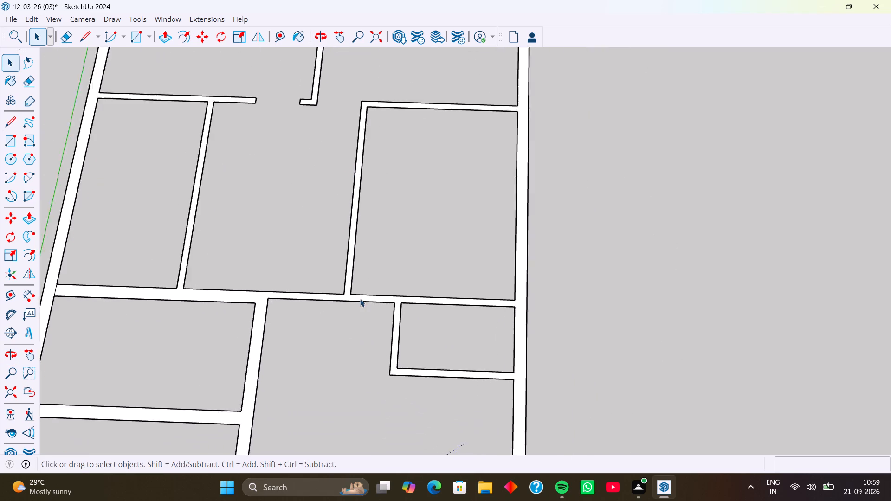
{"action": "scroll", "coordinate": [360, 299], "scroll_direction": "up", "scroll_amount": 12}
{"action": "key", "text": "l"}
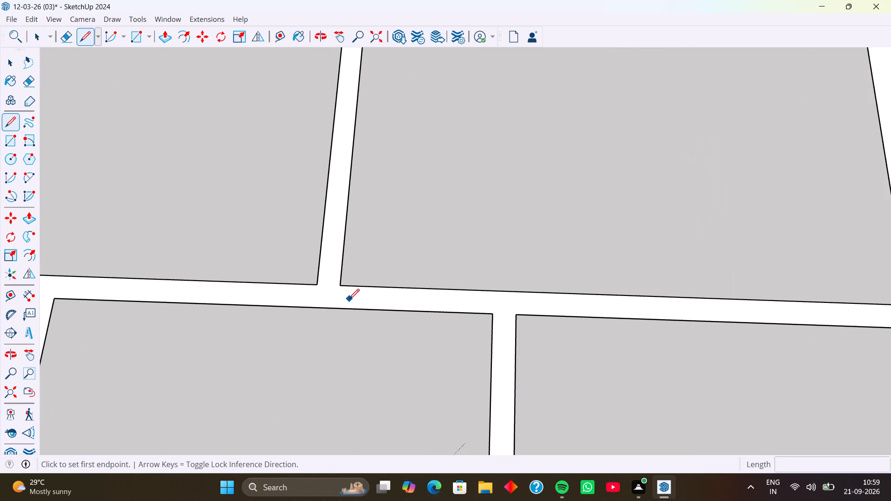
{"action": "left_click", "coordinate": [339, 285]}
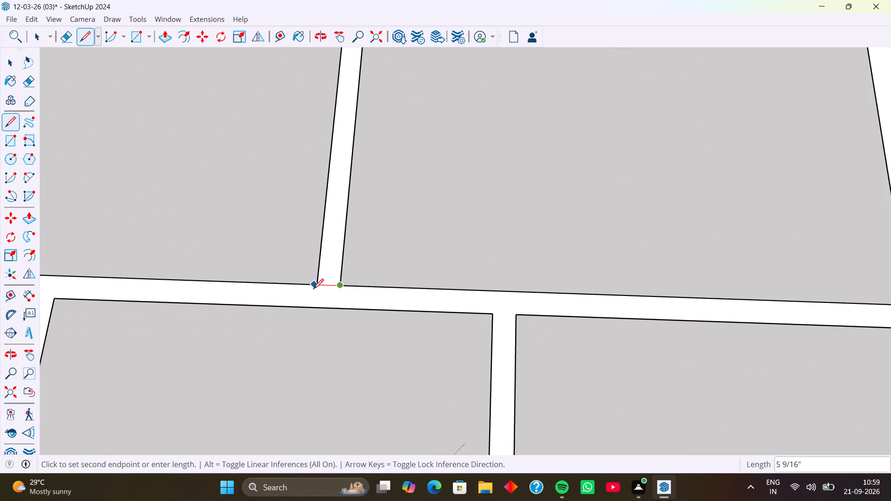
{"action": "left_click", "coordinate": [318, 286]}
Copy the base line 9" up along the lower right partition.
{"action": "key", "text": "space"}
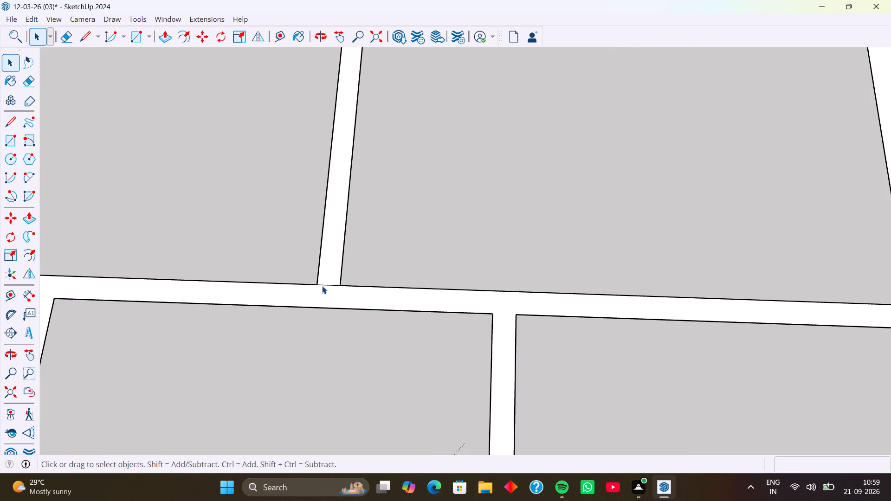
{"action": "left_click", "coordinate": [323, 284]}
{"action": "key", "text": "m"}
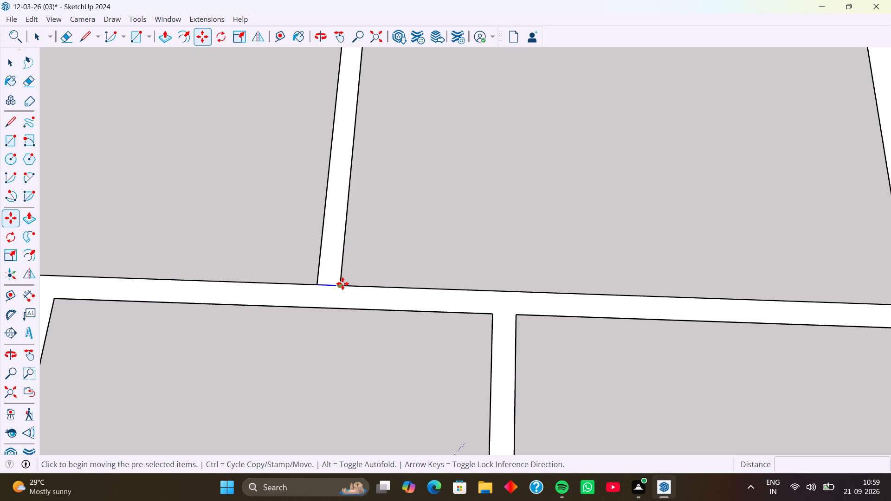
{"action": "left_click", "coordinate": [340, 284]}
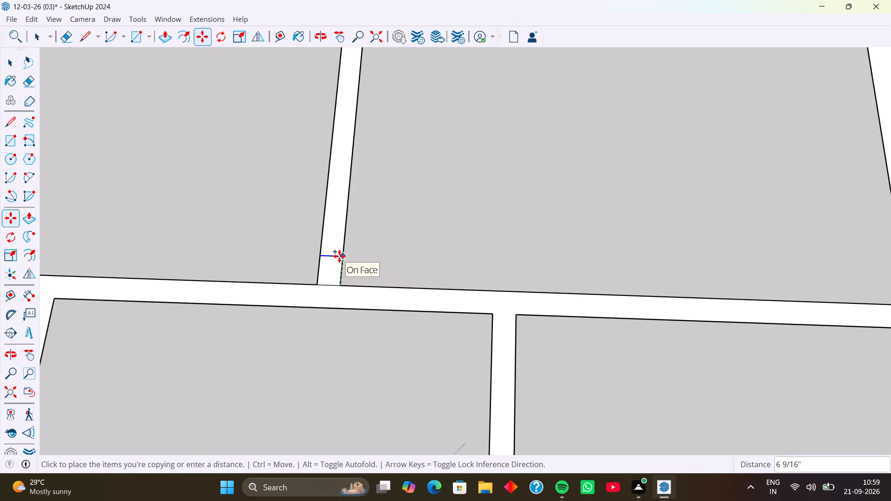
{"action": "key", "text": "9"}
{"action": "key", "text": "Return"}
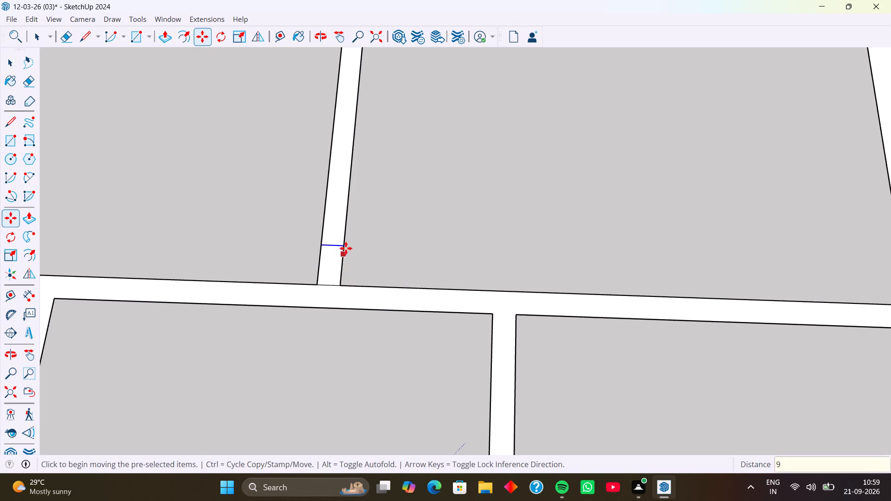
Copy the 9" line 3' farther up the lower right partition, and erase the edges between them and the base line, cutting a 3' opening.
{"action": "left_click", "coordinate": [345, 244]}
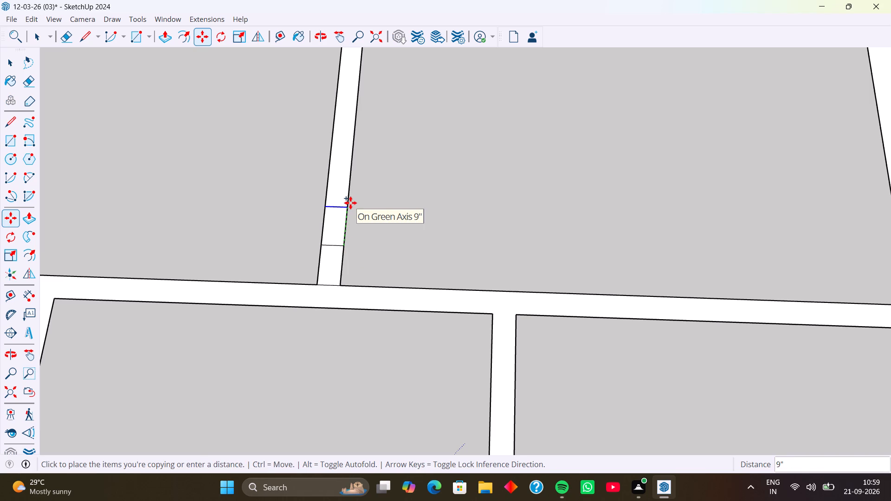
{"action": "type", "text": "3'"}
{"action": "key", "text": "Return"}
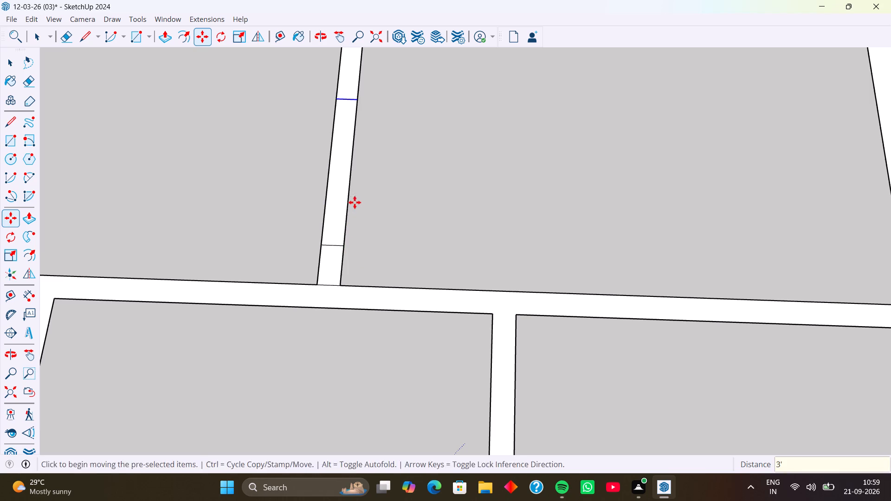
{"action": "key", "text": "e"}
{"action": "left_click_drag", "start_coordinate": [362, 180], "coordinate": [326, 183]}
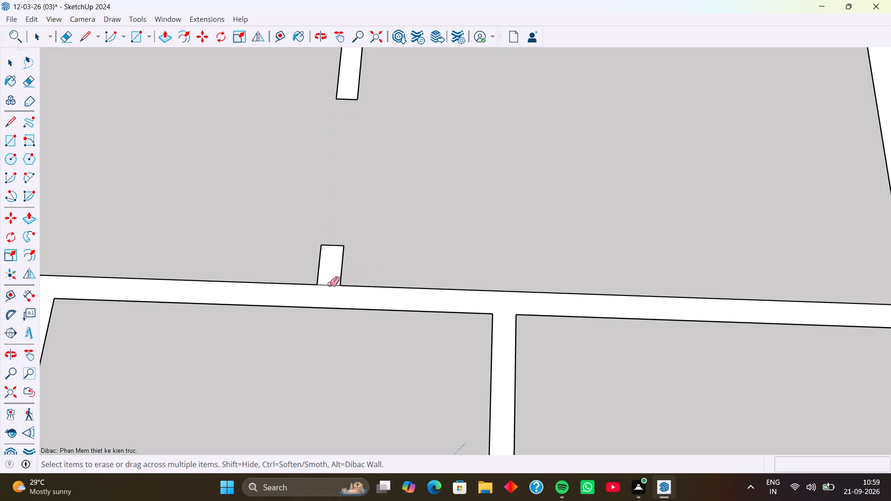
{"action": "left_click", "coordinate": [329, 284]}
Draw 5" lines across the third cross wall at the thick middle wall's inner corner and the lower right partition's left corner.
{"action": "scroll", "coordinate": [279, 234], "scroll_direction": "down", "scroll_amount": 10}
{"action": "middle_click_drag", "start_coordinate": [266, 250], "coordinate": [323, 237], "text": "shift"}
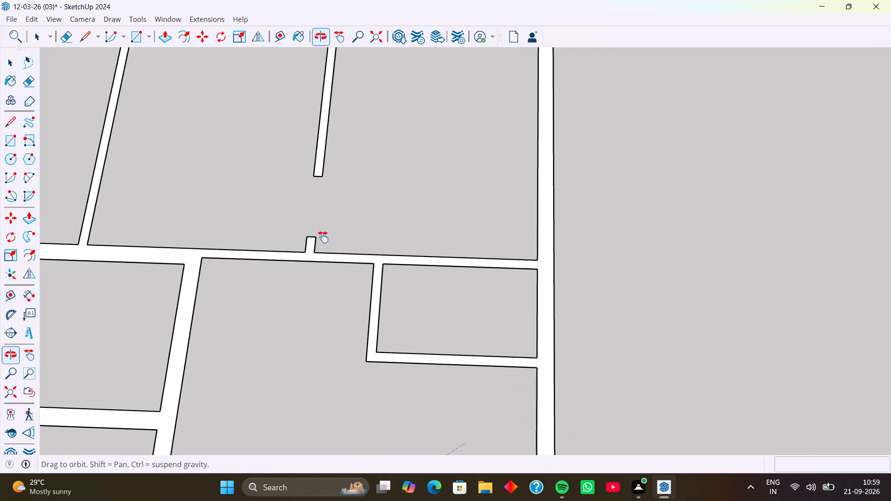
{"action": "middle_click_drag", "start_coordinate": [323, 237], "coordinate": [346, 226], "text": "shift"}
{"action": "middle_click_drag", "start_coordinate": [336, 243], "coordinate": [342, 218]}
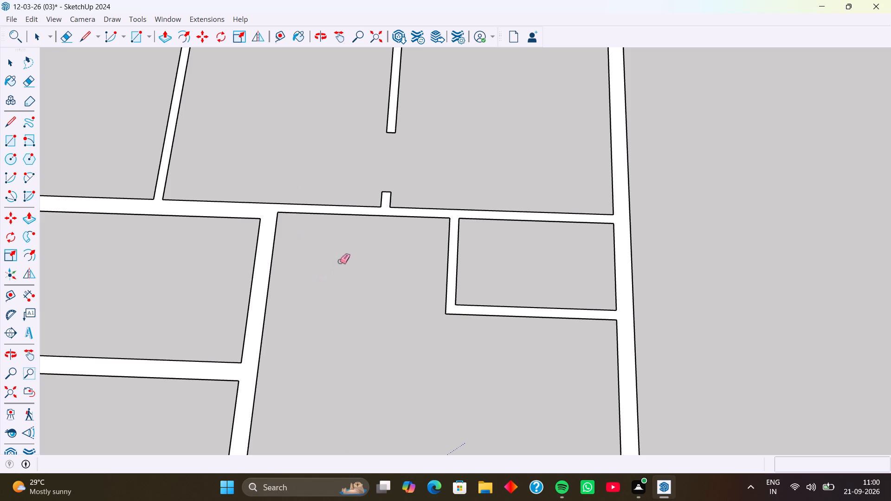
{"action": "key", "text": "l"}
{"action": "scroll", "coordinate": [284, 224], "scroll_direction": "up", "scroll_amount": 10}
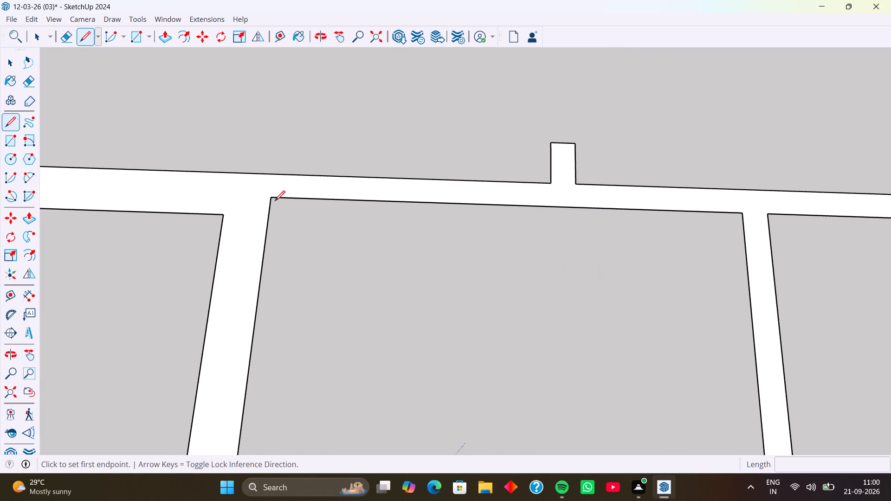
{"action": "left_click", "coordinate": [271, 198]}
{"action": "left_click", "coordinate": [274, 176]}
{"action": "left_click", "coordinate": [549, 182]}
{"action": "left_click", "coordinate": [550, 205]}
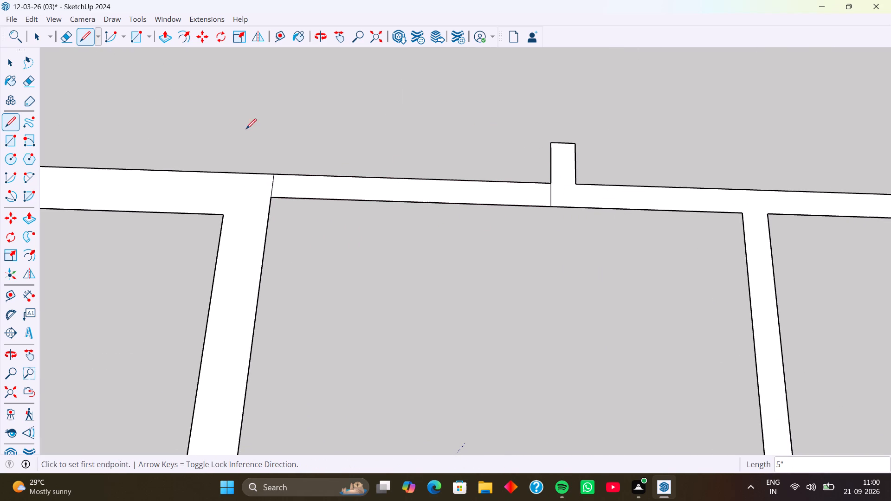
Erase the third cross wall's two edges between the 5" lines to open the passage beside the lower right partition.
{"action": "left_click", "coordinate": [67, 37]}
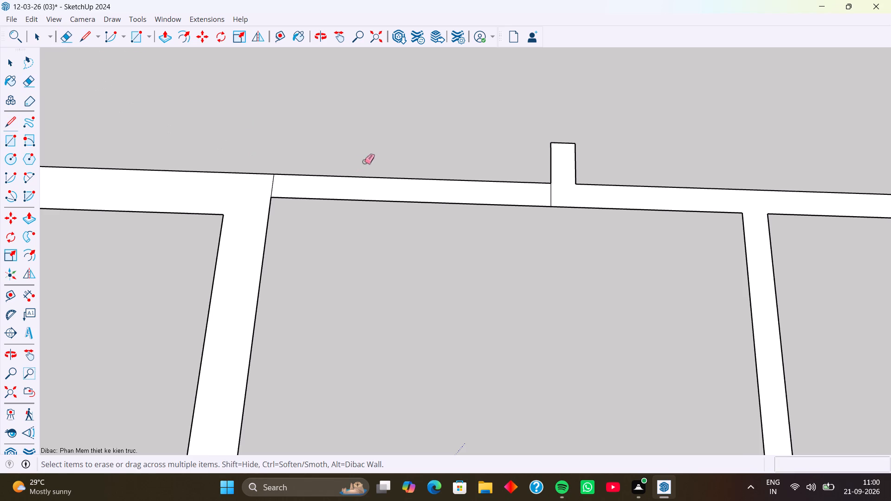
{"action": "left_click_drag", "start_coordinate": [374, 156], "coordinate": [375, 234]}
Draw a 5" line across the top of the small right room's left wall and copy it 9" down the wall.
{"action": "scroll", "coordinate": [335, 218], "scroll_direction": "down", "scroll_amount": 11}
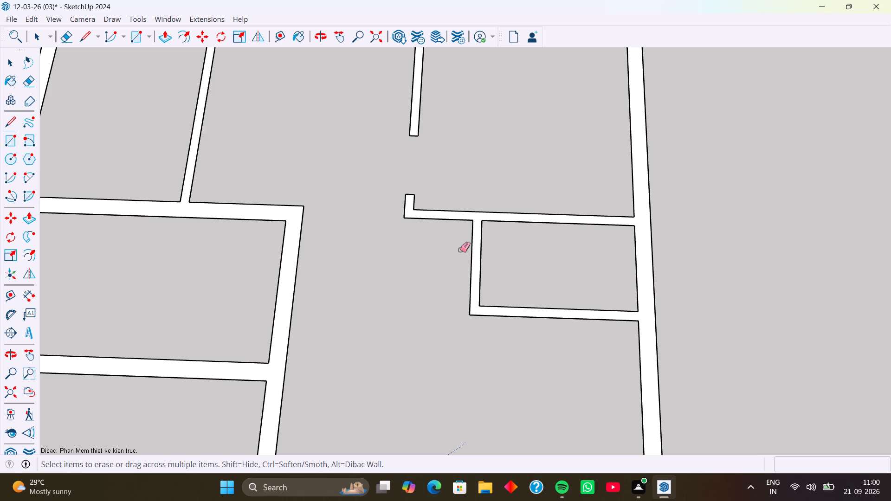
{"action": "key", "text": "l"}
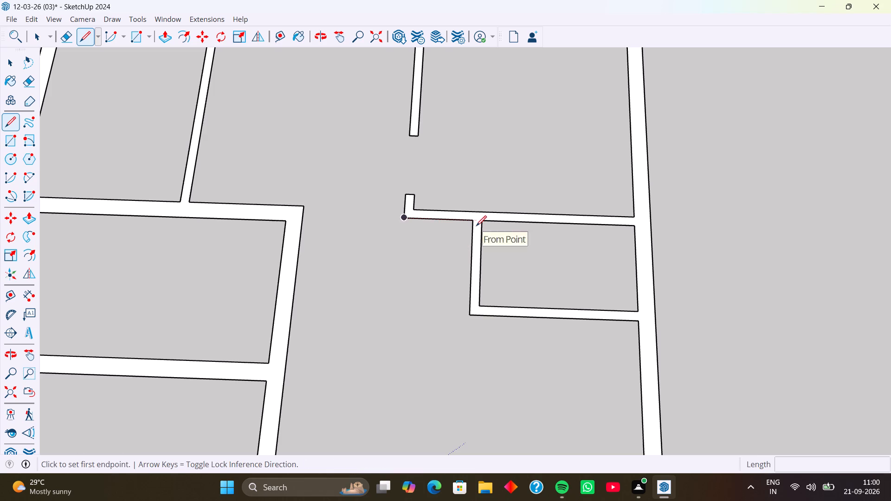
{"action": "scroll", "coordinate": [475, 221], "scroll_direction": "up", "scroll_amount": 14}
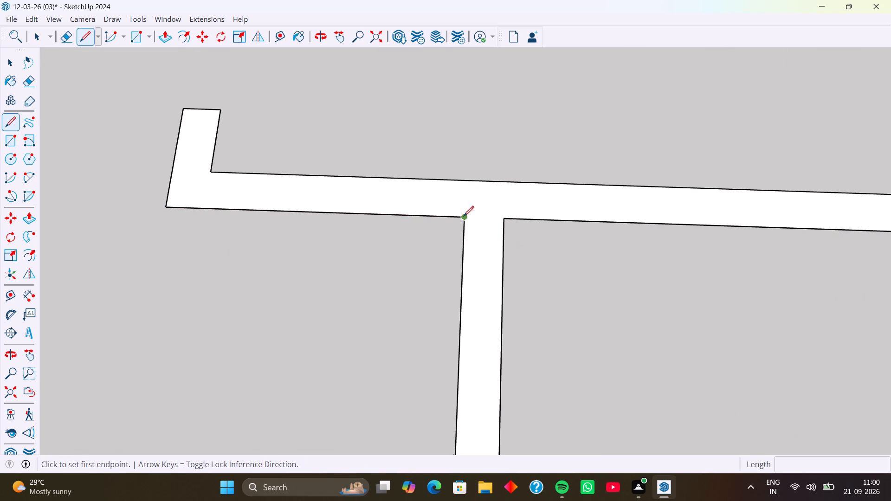
{"action": "left_click", "coordinate": [464, 216]}
{"action": "left_click", "coordinate": [506, 219]}
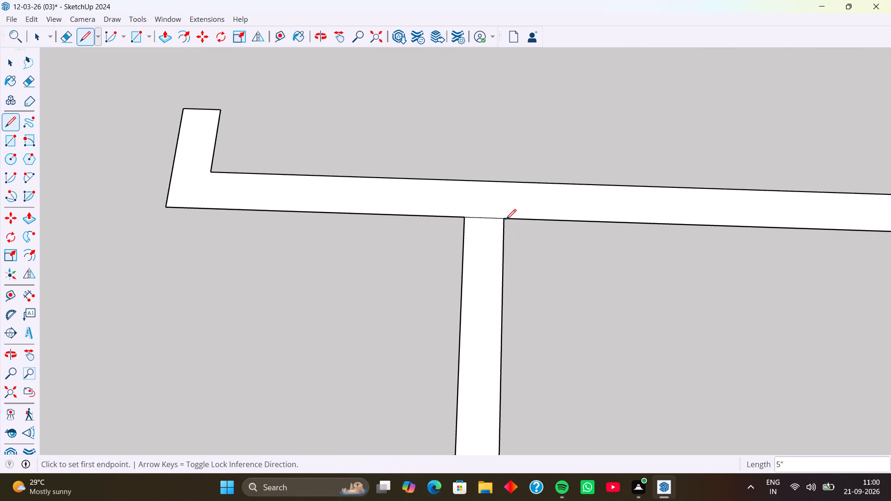
{"action": "key", "text": "space"}
{"action": "left_click", "coordinate": [495, 218]}
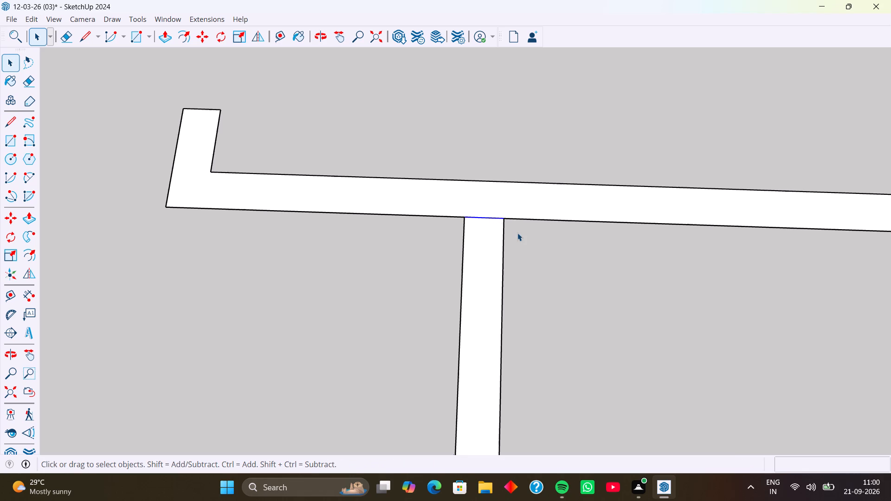
{"action": "key", "text": "m"}
{"action": "left_click", "coordinate": [504, 217]}
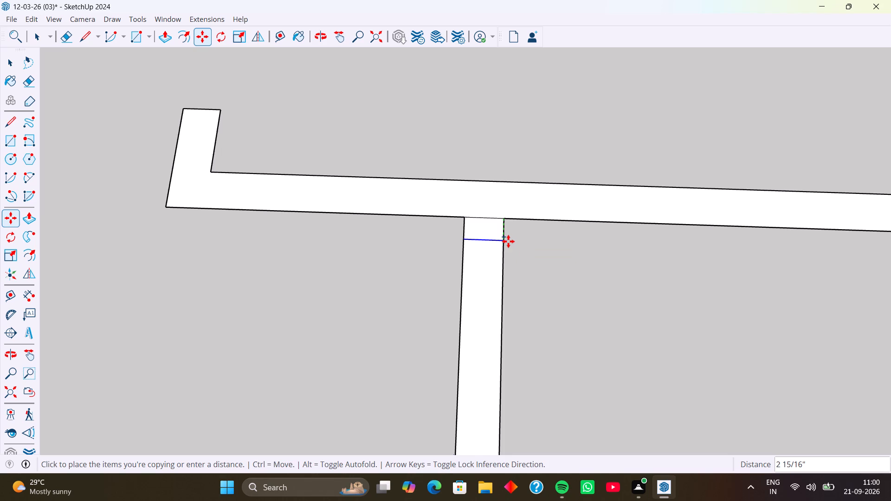
{"action": "key", "text": "9"}
{"action": "key", "text": "Return"}
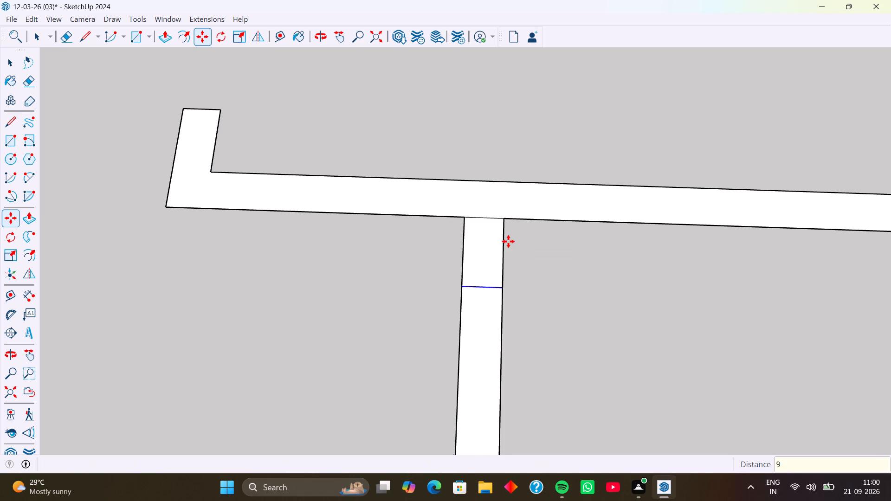
Copy the 9" offset line 2' farther down, and erase the edges between and the top line, cutting a 2' opening into the small room.
{"action": "scroll", "coordinate": [511, 241], "scroll_direction": "down", "scroll_amount": 3}
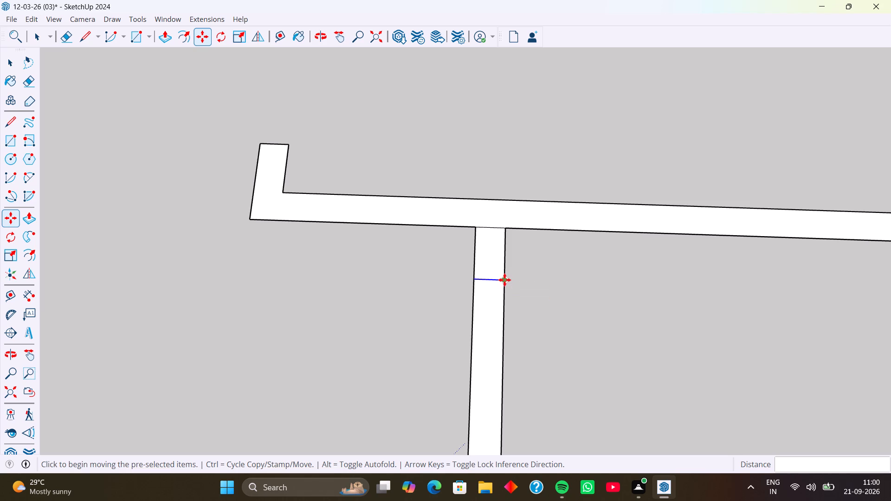
{"action": "left_click", "coordinate": [504, 280]}
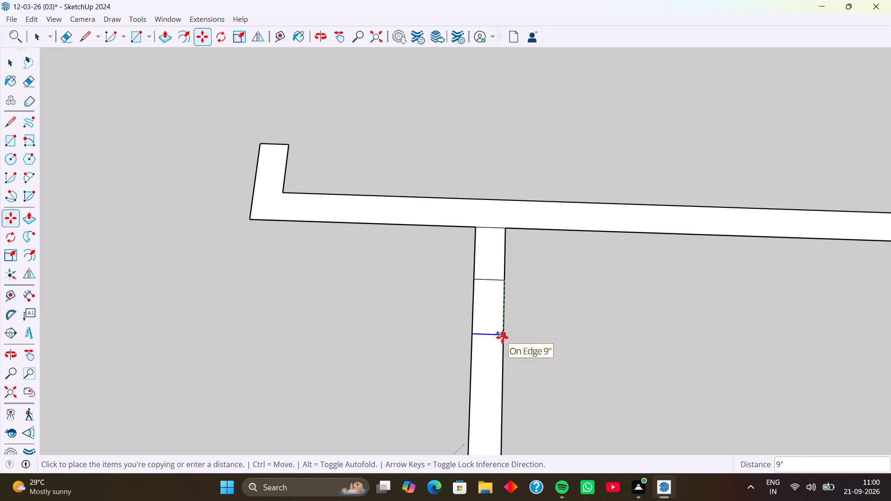
{"action": "type", "text": "2'"}
{"action": "key", "text": "Return"}
{"action": "scroll", "coordinate": [506, 314], "scroll_direction": "down", "scroll_amount": 3}
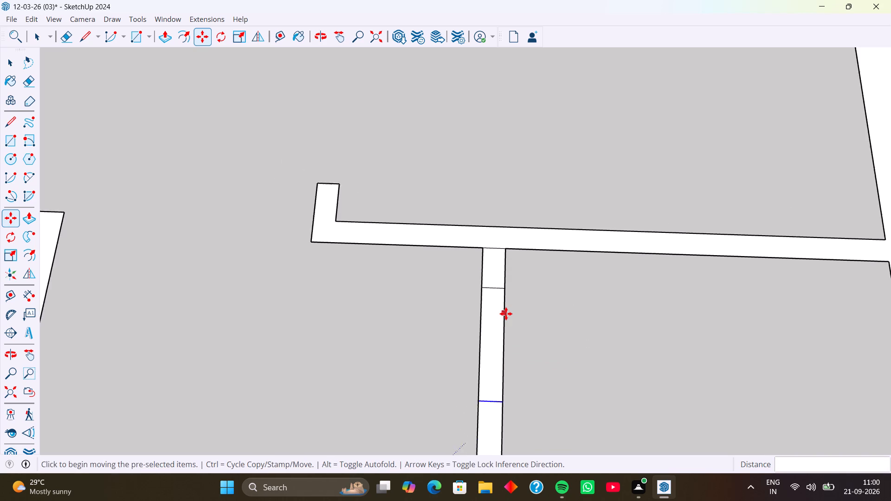
{"action": "scroll", "coordinate": [506, 314], "scroll_direction": "down", "scroll_amount": 1}
{"action": "middle_click_drag", "start_coordinate": [505, 314], "coordinate": [484, 193], "text": "shift"}
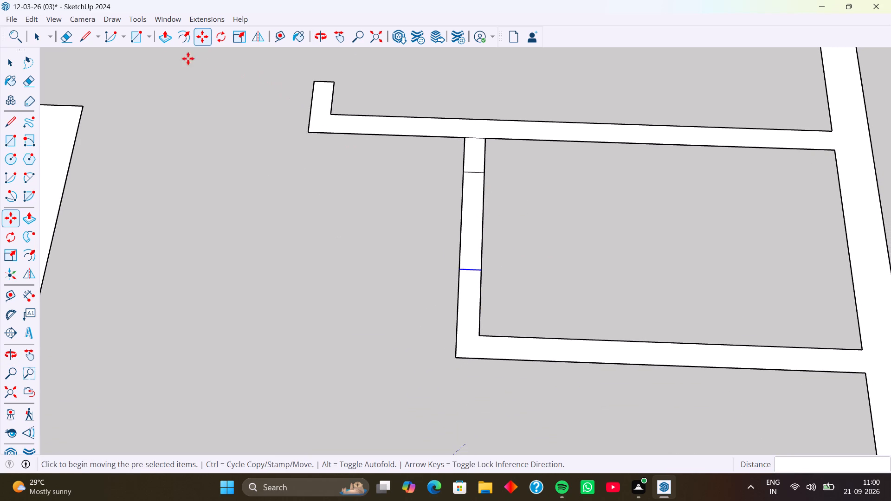
{"action": "left_click", "coordinate": [64, 39]}
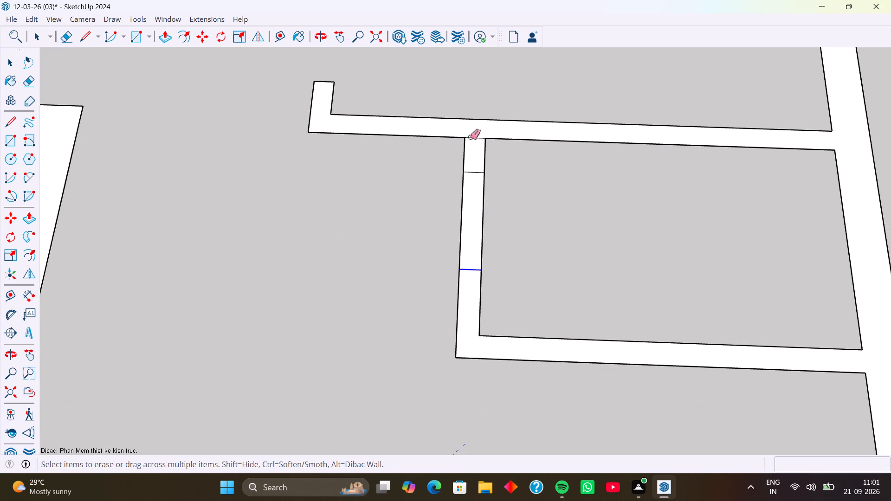
{"action": "left_click", "coordinate": [471, 137]}
{"action": "left_click_drag", "start_coordinate": [490, 195], "coordinate": [420, 210]}
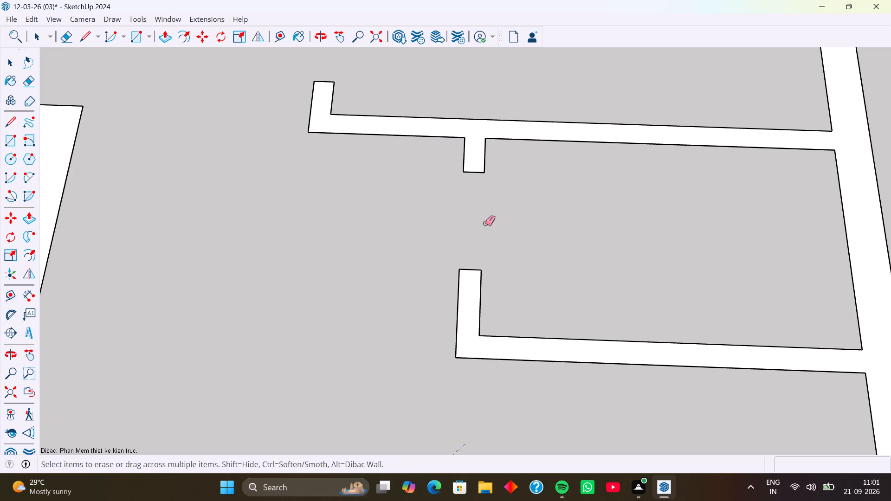
Draw a 9" line across the thick third cross wall from the left room's inner upper right corner.
{"action": "scroll", "coordinate": [406, 199], "scroll_direction": "down", "scroll_amount": 7}
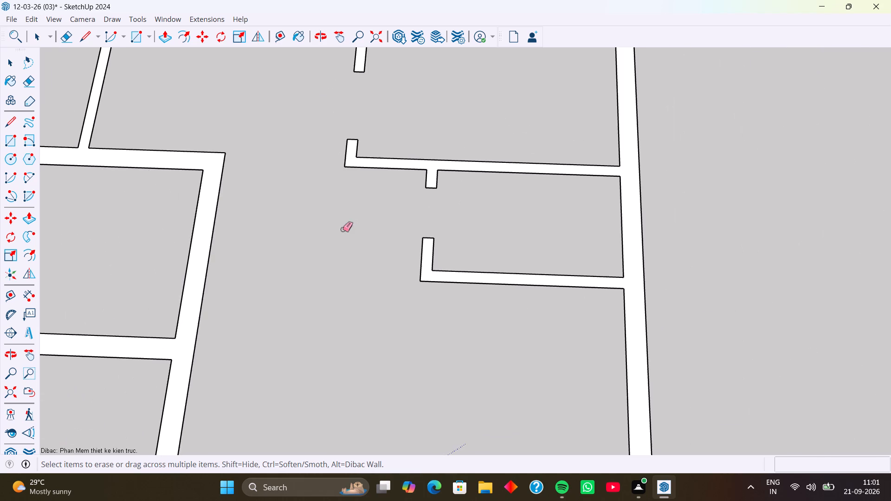
{"action": "scroll", "coordinate": [191, 204], "scroll_direction": "down", "scroll_amount": 2}
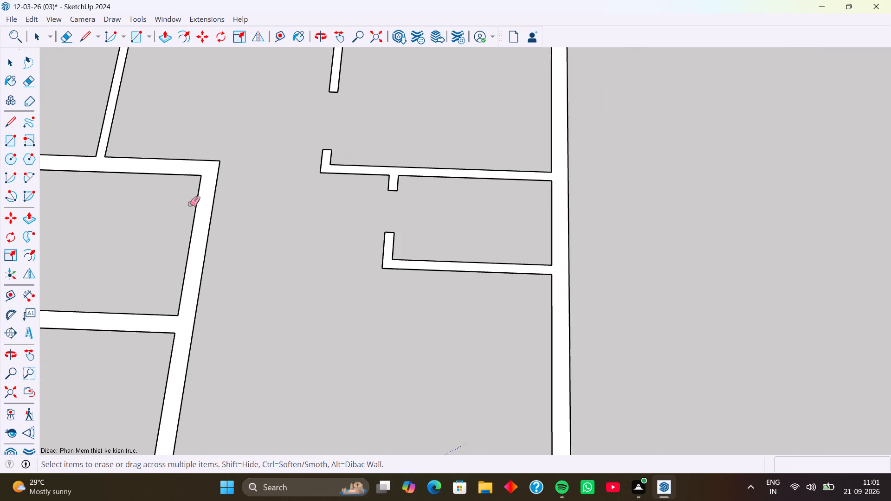
{"action": "middle_click_drag", "start_coordinate": [186, 204], "coordinate": [298, 149]}
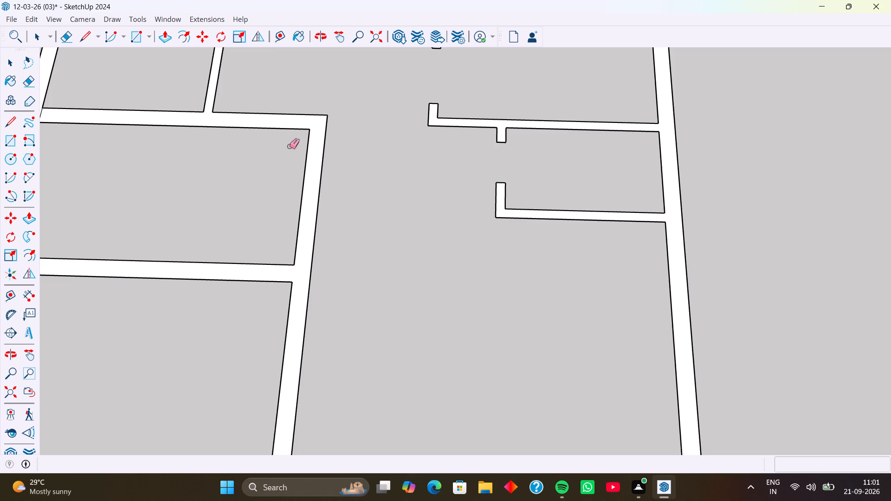
{"action": "middle_click_drag", "start_coordinate": [289, 146], "coordinate": [284, 261], "text": "shift"}
{"action": "key", "text": "l"}
{"action": "scroll", "coordinate": [298, 241], "scroll_direction": "up", "scroll_amount": 5}
{"action": "left_click", "coordinate": [306, 237]}
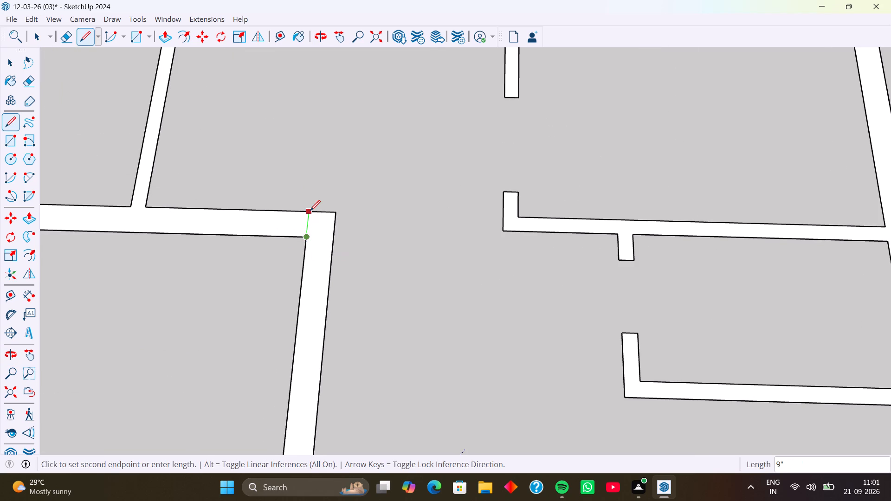
{"action": "left_click", "coordinate": [310, 211]}
Copy the 9" line 4' 7" left along the third cross wall to align with the thin upper partition's right corner.
{"action": "key", "text": "space"}
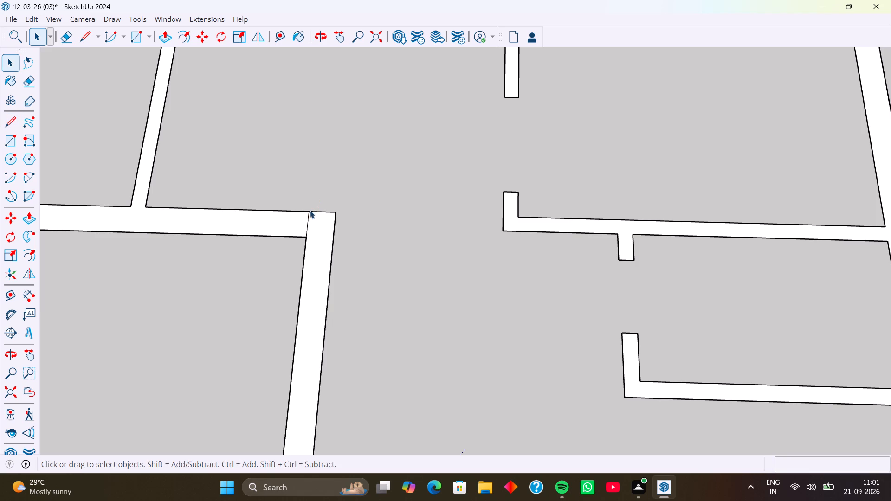
{"action": "left_click", "coordinate": [309, 214]}
{"action": "key", "text": "m"}
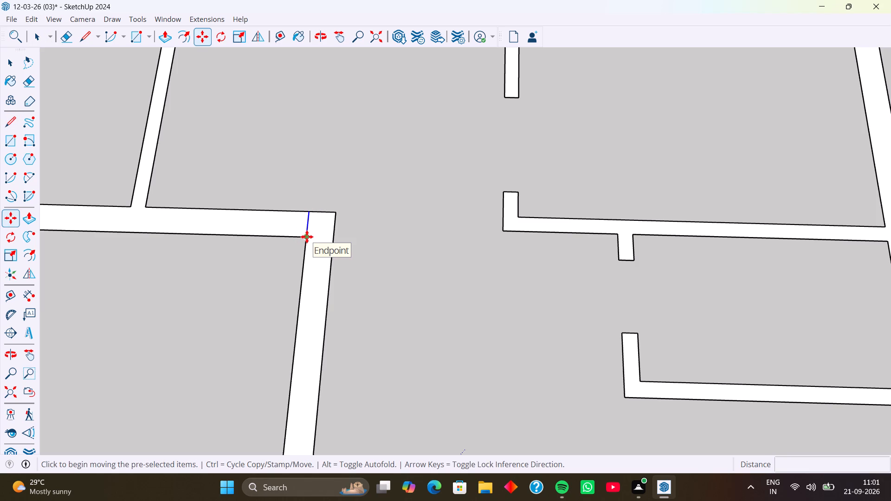
{"action": "left_click", "coordinate": [307, 237]}
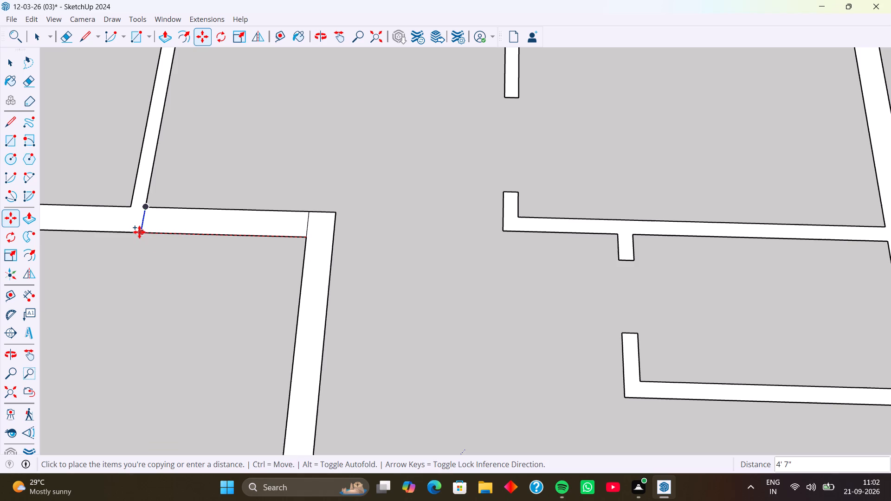
{"action": "left_click", "coordinate": [141, 232]}
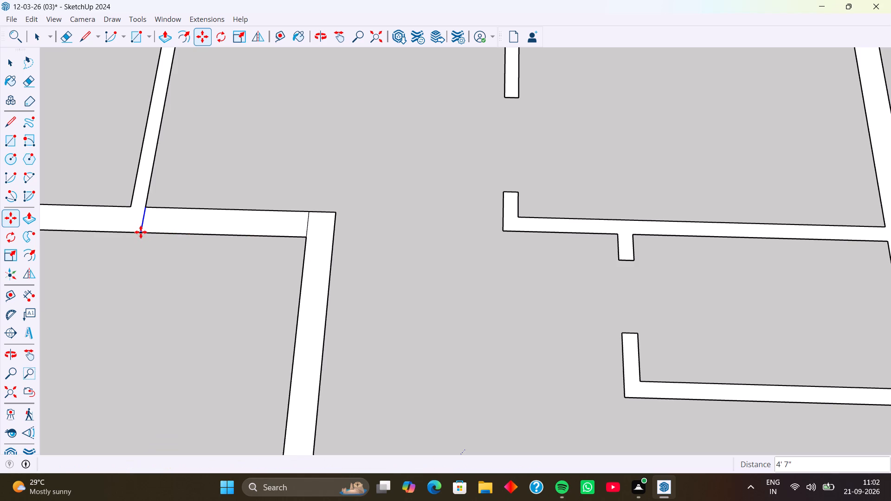
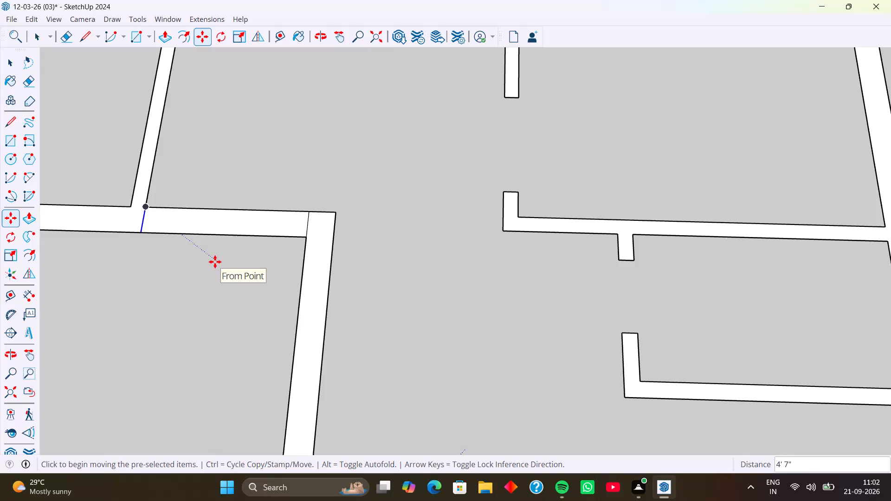
Copy the 9" line at the thin partition's corner 9" right along the third cross wall, and erase the original line.
{"action": "key", "text": "space"}
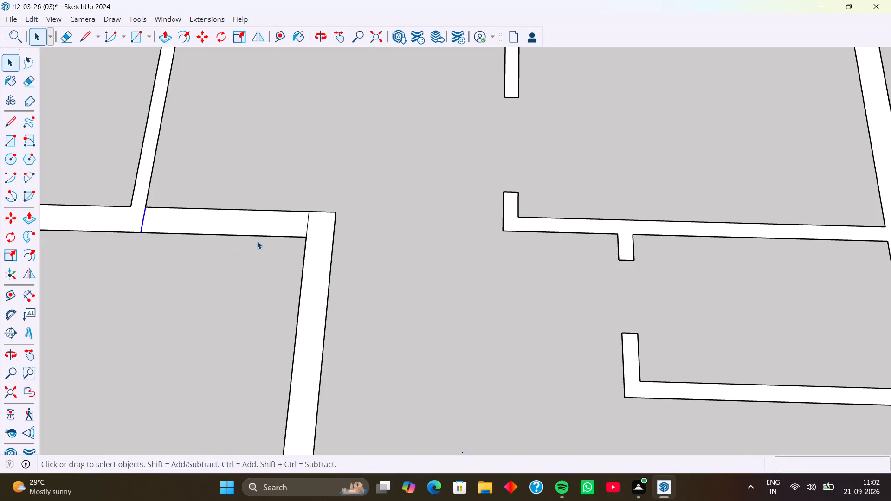
{"action": "left_click", "coordinate": [306, 222]}
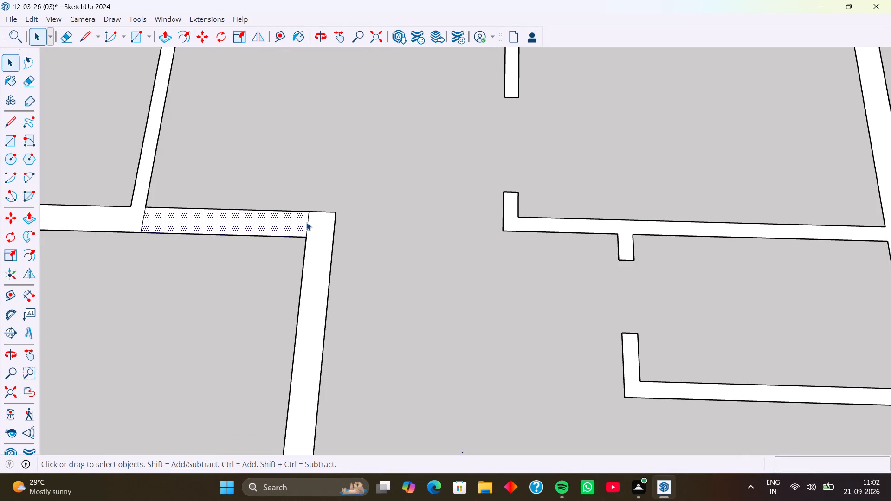
{"action": "left_click", "coordinate": [308, 226]}
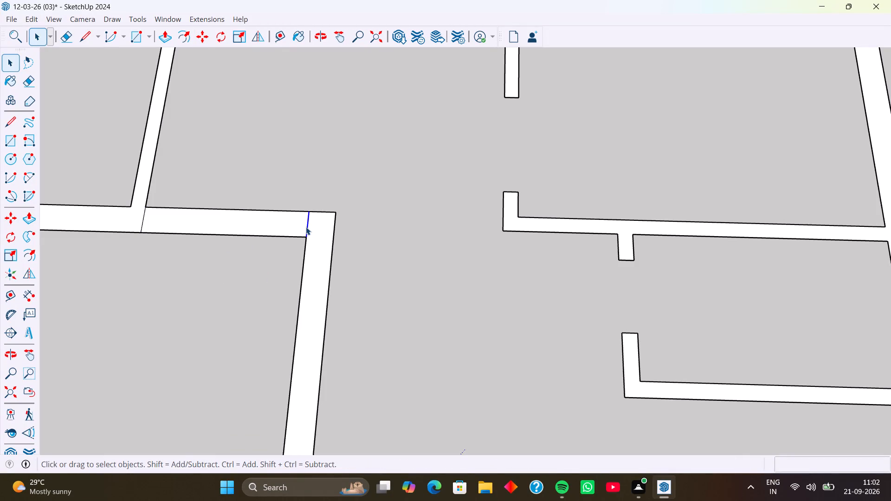
{"action": "key", "text": "m"}
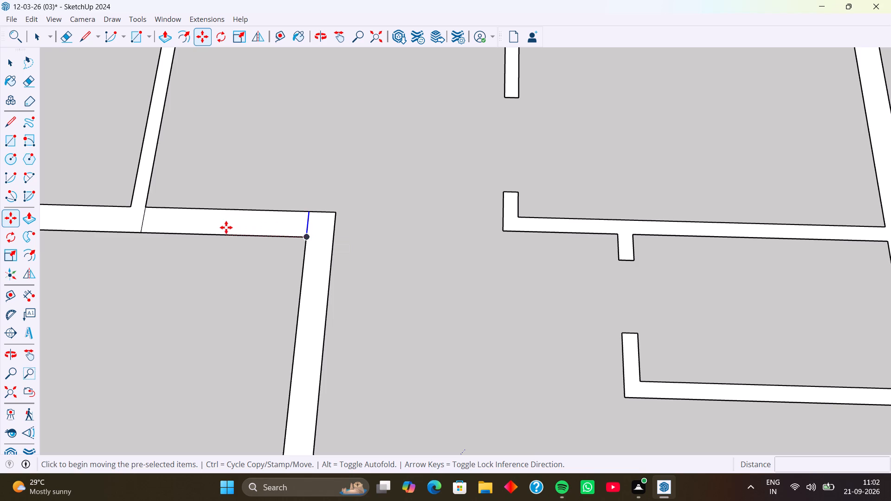
{"action": "key", "text": "space"}
{"action": "left_click", "coordinate": [260, 197]}
{"action": "left_click", "coordinate": [143, 222]}
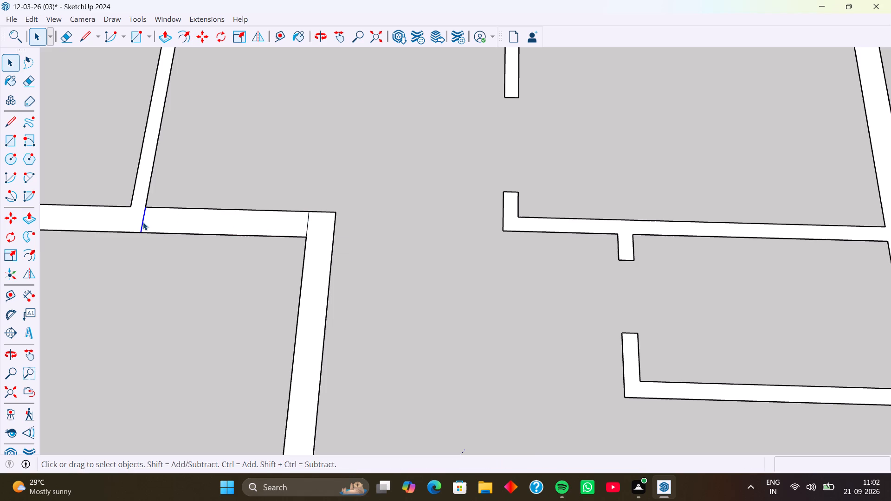
{"action": "key", "text": "m"}
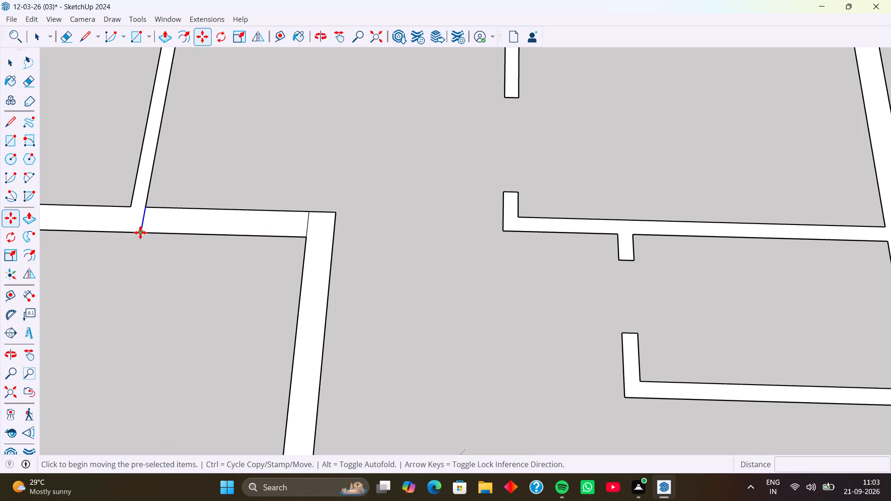
{"action": "left_click", "coordinate": [140, 232]}
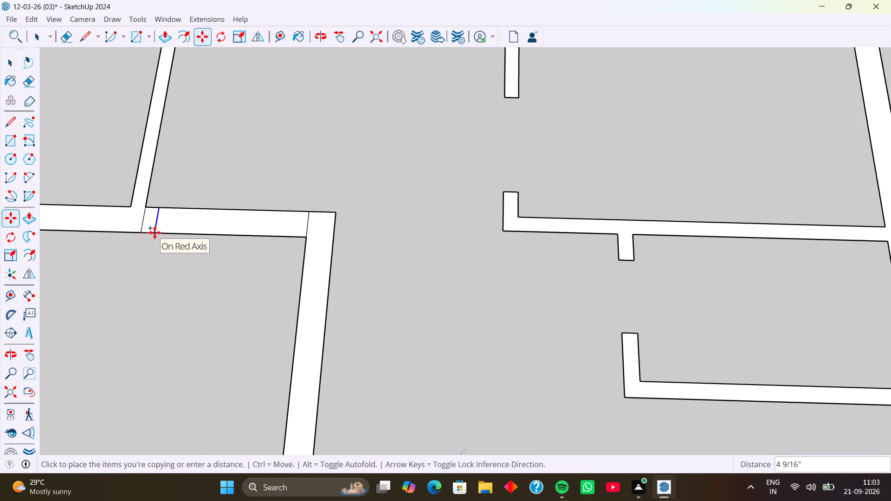
{"action": "key", "text": "9"}
{"action": "key", "text": "Return"}
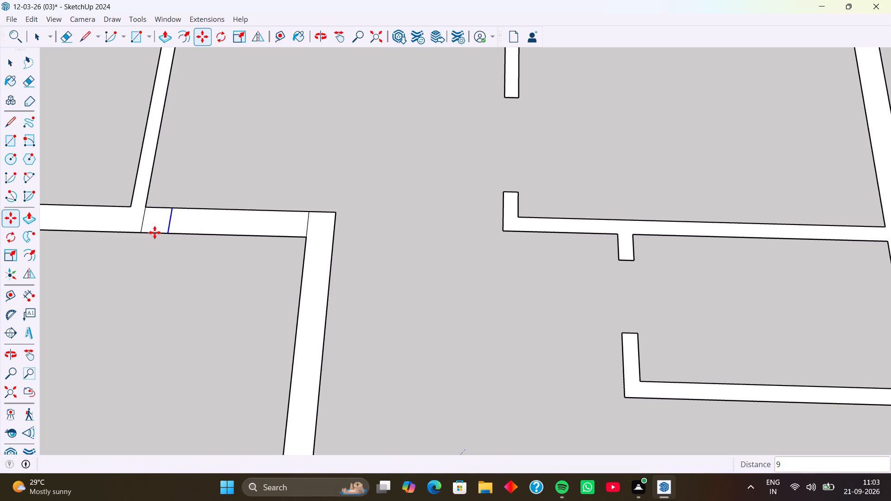
{"action": "key", "text": "e"}
{"action": "left_click", "coordinate": [142, 223]}
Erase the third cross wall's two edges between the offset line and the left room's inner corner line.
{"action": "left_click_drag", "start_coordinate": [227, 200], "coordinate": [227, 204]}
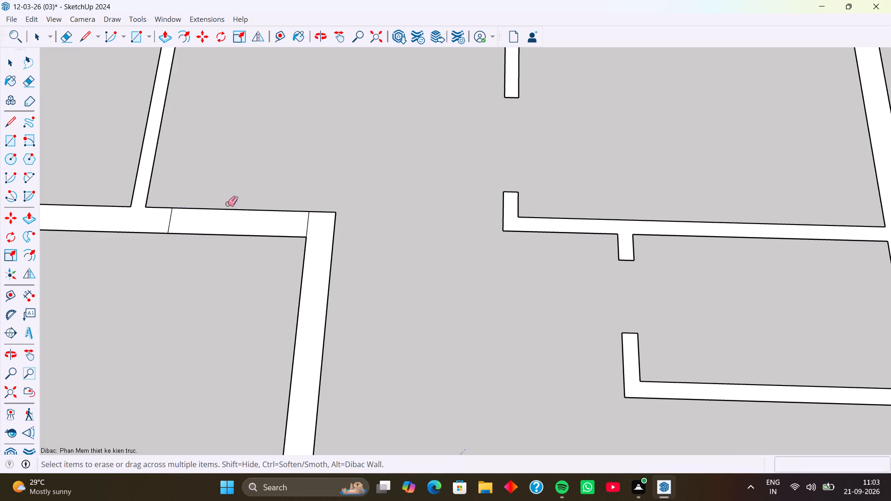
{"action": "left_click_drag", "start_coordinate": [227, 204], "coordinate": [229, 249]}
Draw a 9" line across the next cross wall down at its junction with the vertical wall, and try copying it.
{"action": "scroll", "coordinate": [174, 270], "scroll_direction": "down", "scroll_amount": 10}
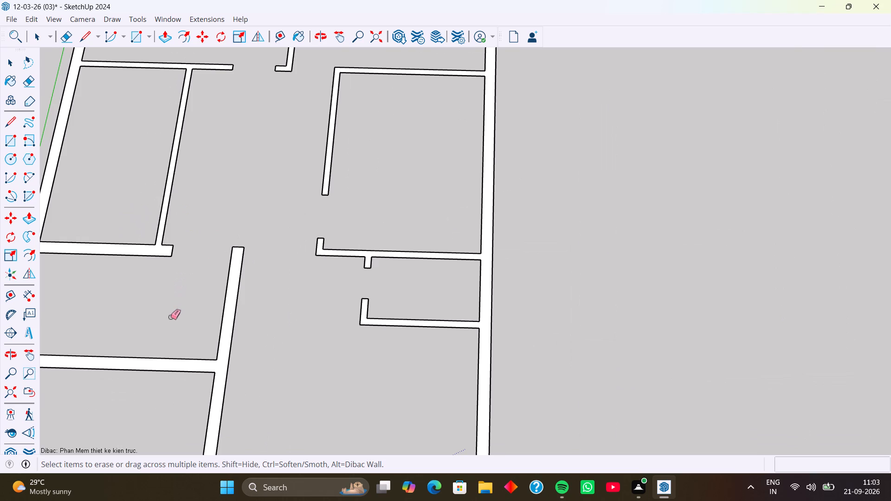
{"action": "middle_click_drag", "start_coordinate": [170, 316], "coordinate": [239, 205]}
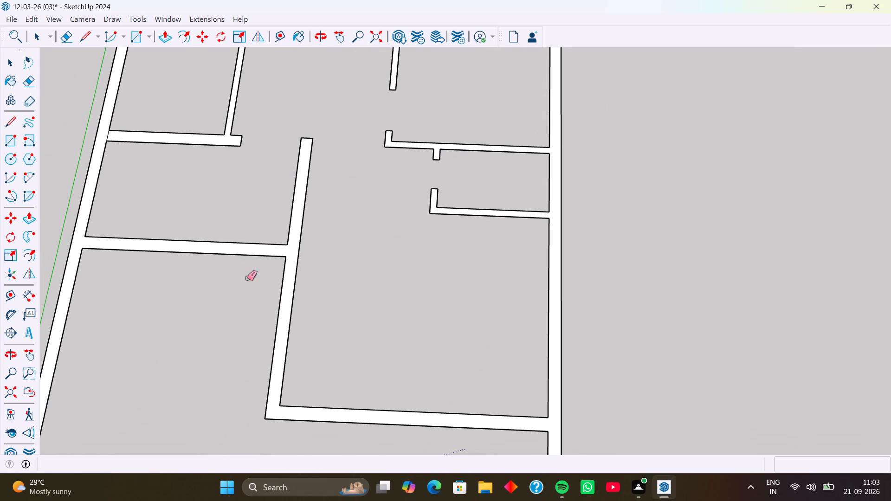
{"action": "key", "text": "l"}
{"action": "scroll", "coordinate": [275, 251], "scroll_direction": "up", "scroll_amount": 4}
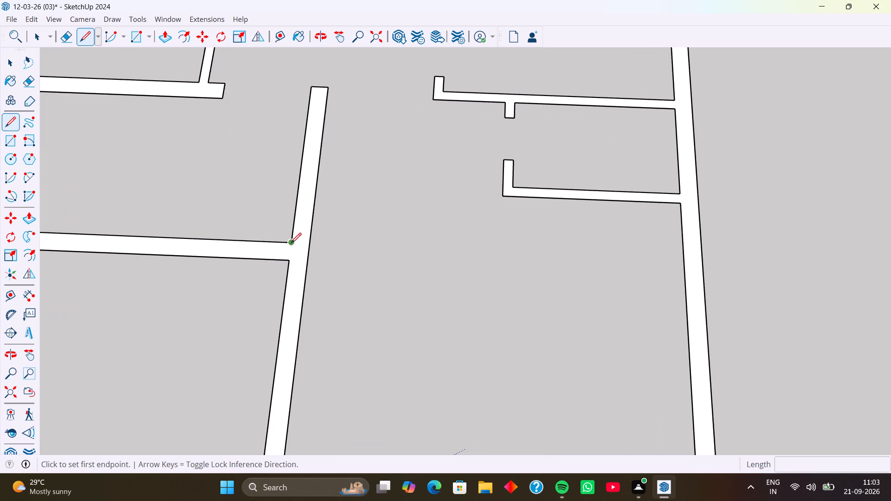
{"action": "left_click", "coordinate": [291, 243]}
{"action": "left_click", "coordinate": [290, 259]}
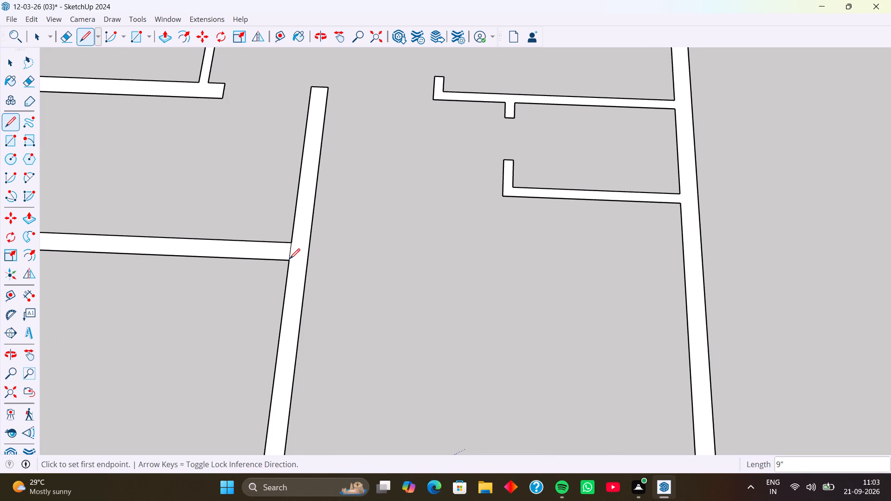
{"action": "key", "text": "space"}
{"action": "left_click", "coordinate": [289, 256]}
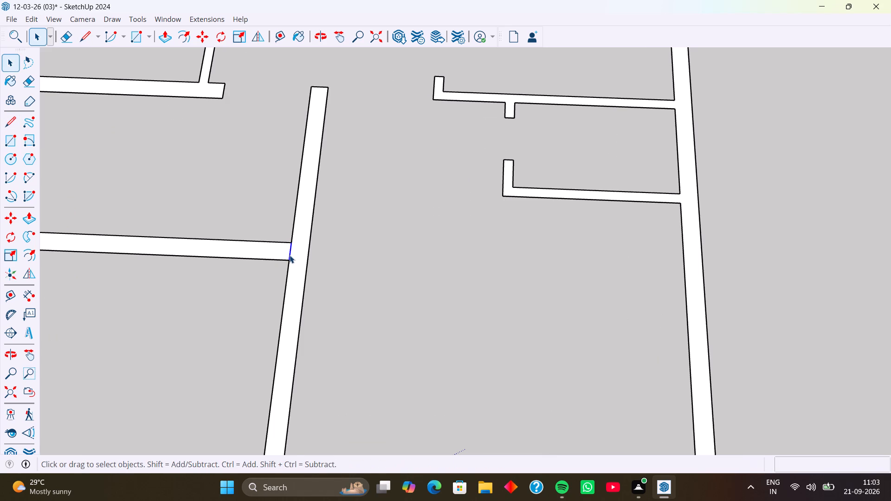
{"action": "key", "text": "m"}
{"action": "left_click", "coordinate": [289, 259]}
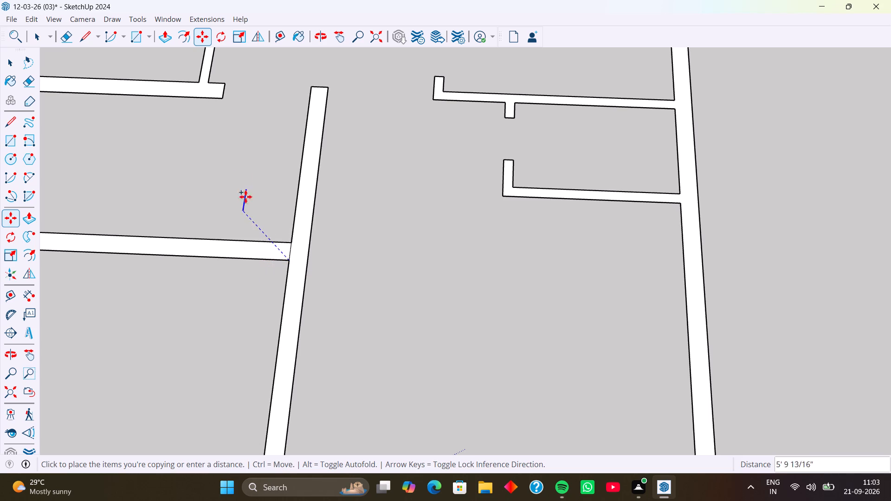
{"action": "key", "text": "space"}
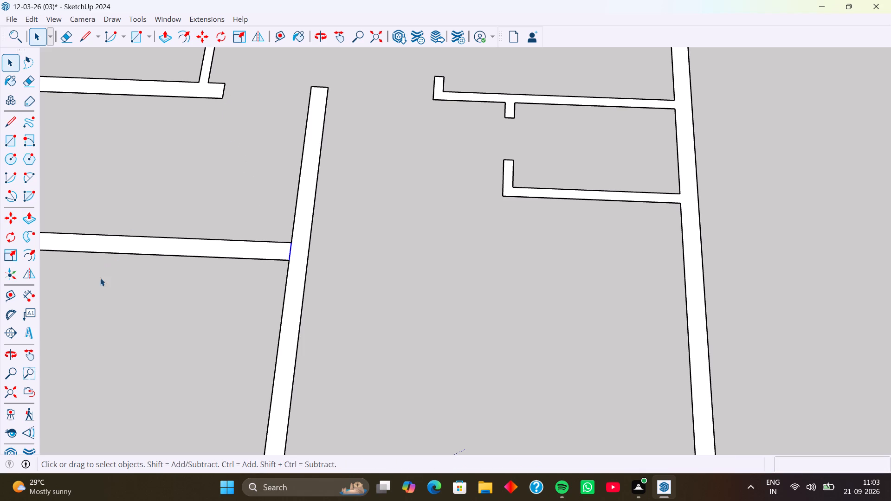
Measure the opening in the third cross wall from the offset wall end to the vertical wall.
{"action": "left_click", "coordinate": [26, 296]}
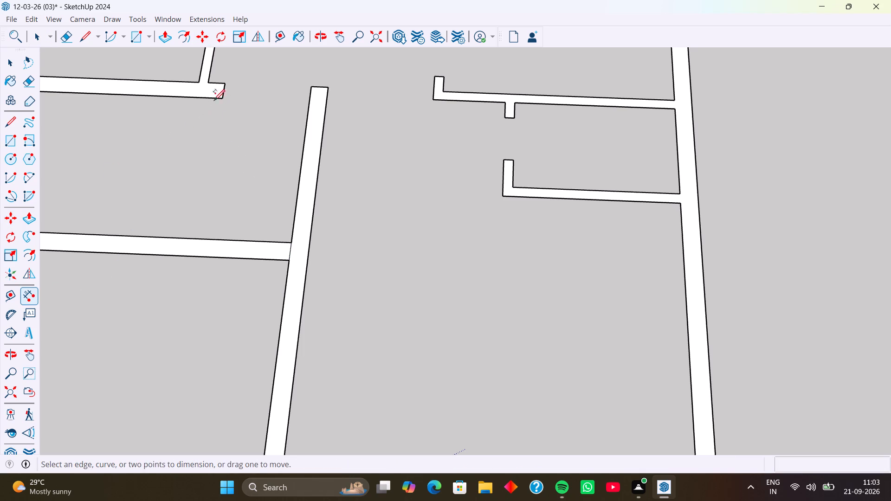
{"action": "left_click", "coordinate": [223, 98]}
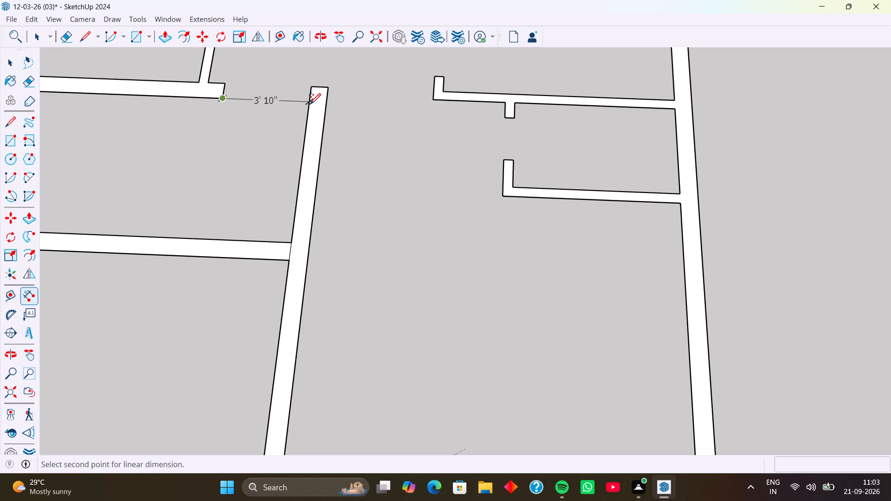
{"action": "key", "text": "ctrl+z"}
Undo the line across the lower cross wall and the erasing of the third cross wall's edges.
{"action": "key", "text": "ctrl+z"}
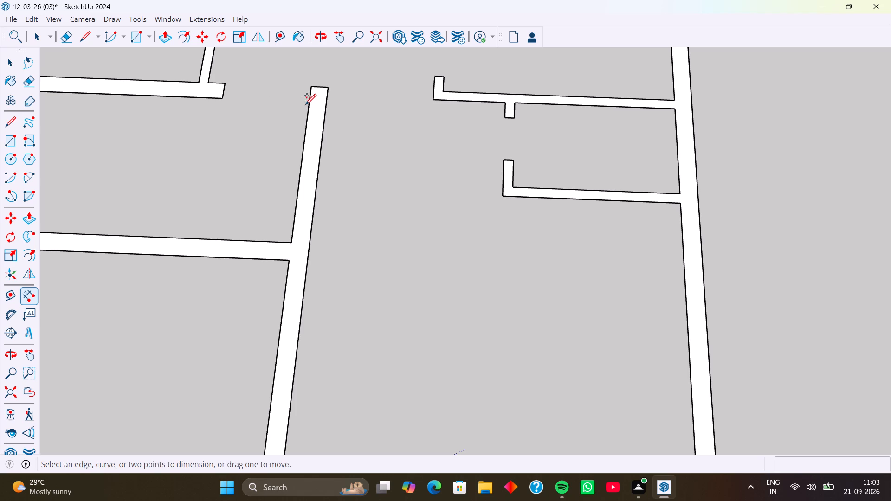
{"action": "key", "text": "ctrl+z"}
Copy the third cross wall's right corner line 9" left, and cut the door opening by erasing the edges between offsets and the corner line.
{"action": "key", "text": "space"}
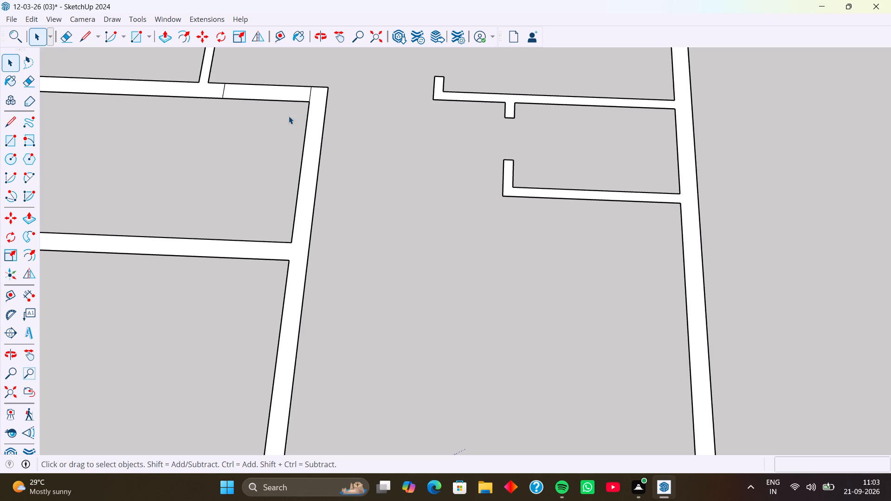
{"action": "left_click", "coordinate": [310, 90]}
{"action": "key", "text": "m"}
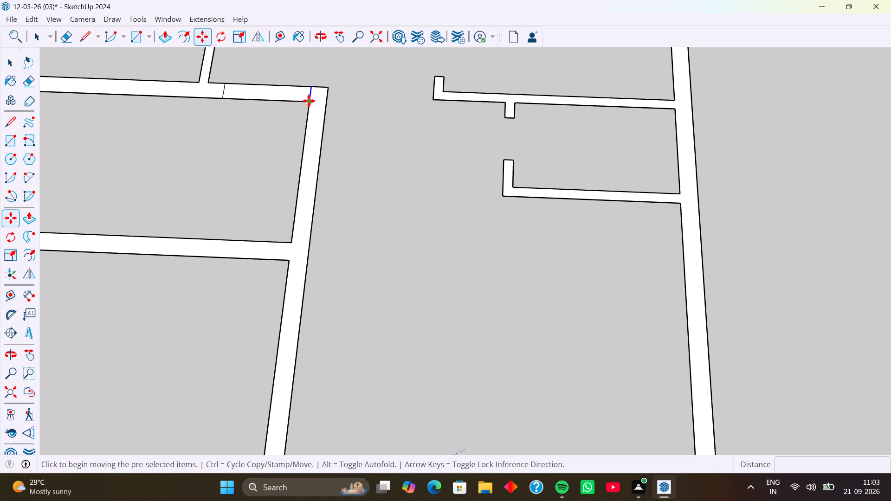
{"action": "left_click", "coordinate": [309, 101]}
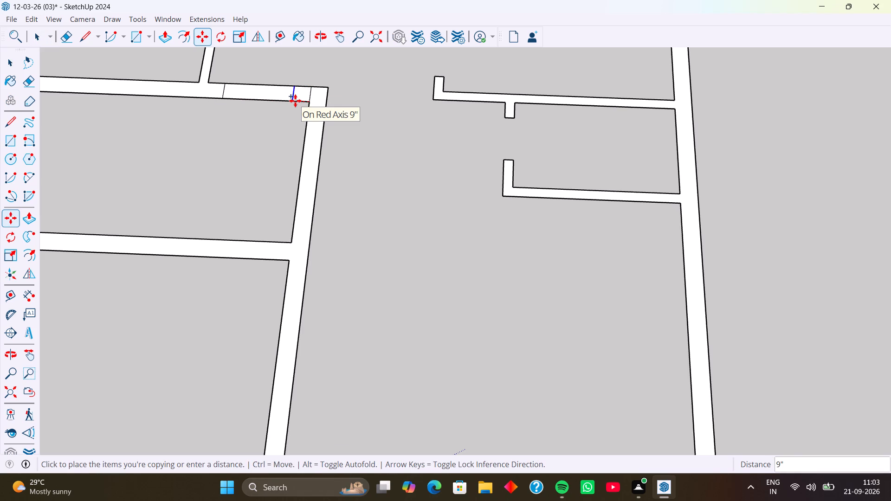
{"action": "key", "text": "9"}
{"action": "key", "text": "Return"}
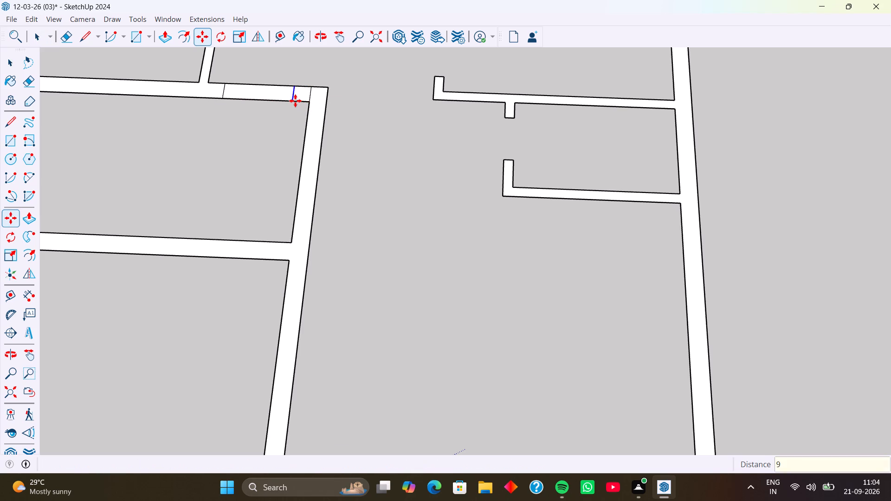
{"action": "key", "text": "e"}
{"action": "left_click_drag", "start_coordinate": [282, 81], "coordinate": [274, 143]}
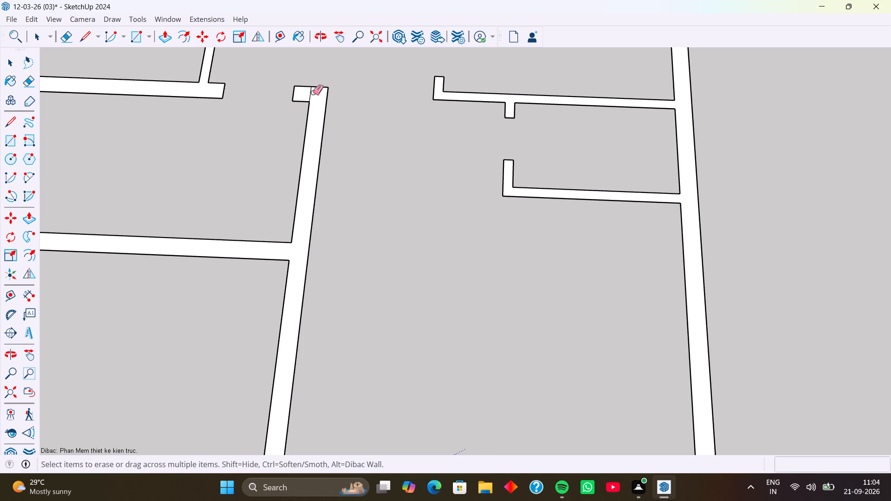
{"action": "left_click", "coordinate": [310, 92]}
{"action": "key", "text": "space"}
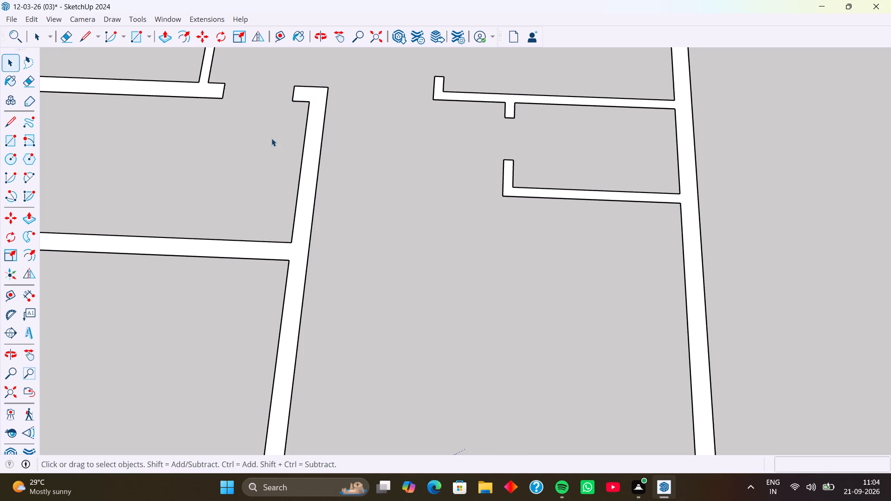
Draw a 9" line across the next cross wall down at the vertical wall's inner corner, and copy it 9" left.
{"action": "key", "text": "l"}
{"action": "left_click", "coordinate": [290, 242]}
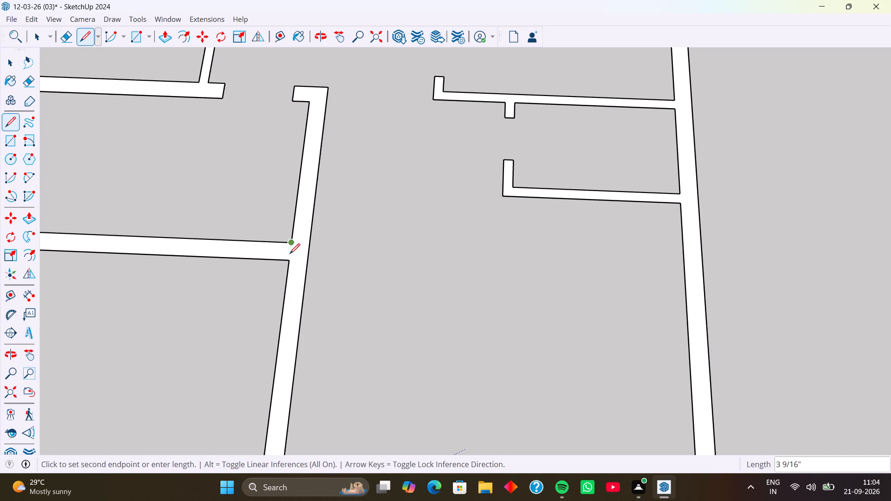
{"action": "left_click", "coordinate": [289, 258]}
{"action": "key", "text": "space"}
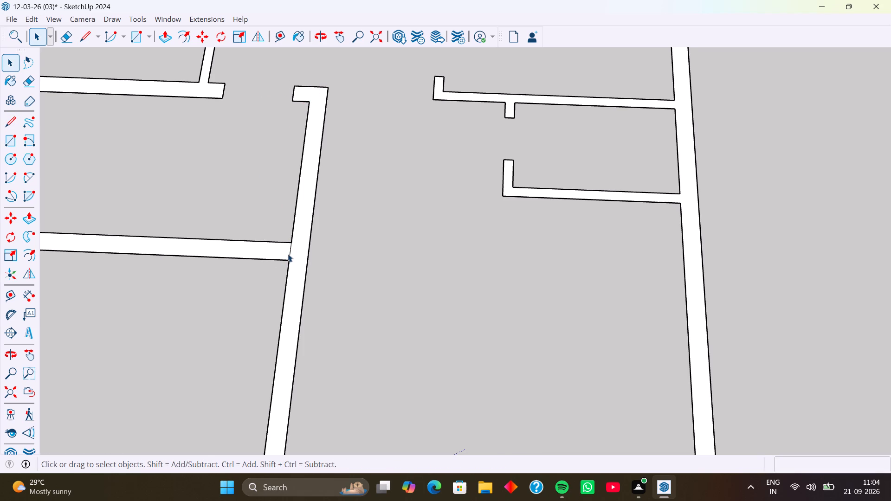
{"action": "left_click", "coordinate": [289, 250]}
{"action": "key", "text": "m"}
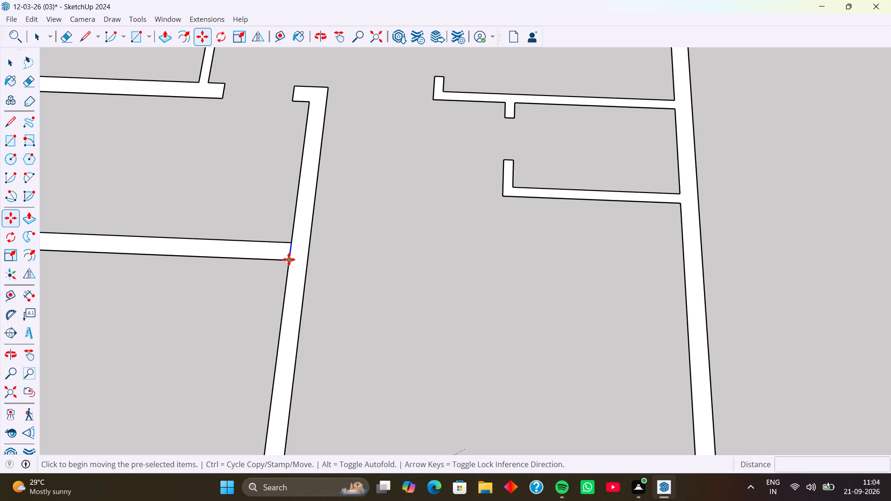
{"action": "left_click", "coordinate": [289, 259]}
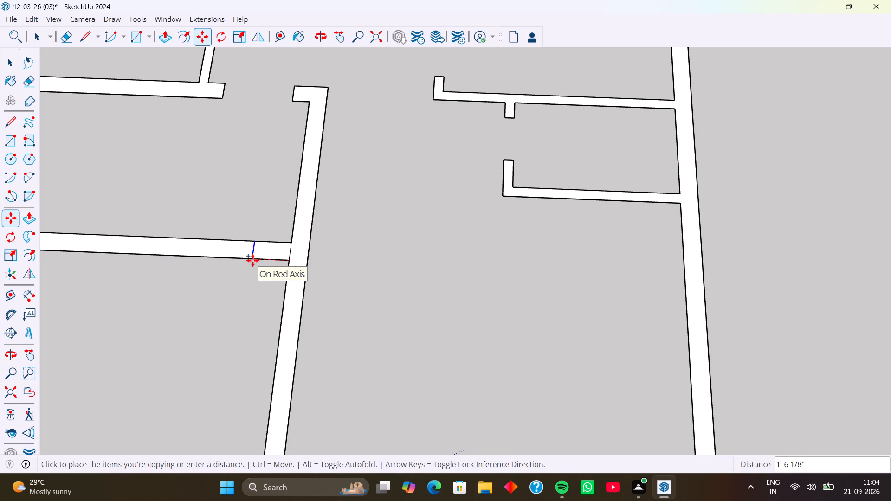
{"action": "key", "text": "9"}
{"action": "key", "text": "Return"}
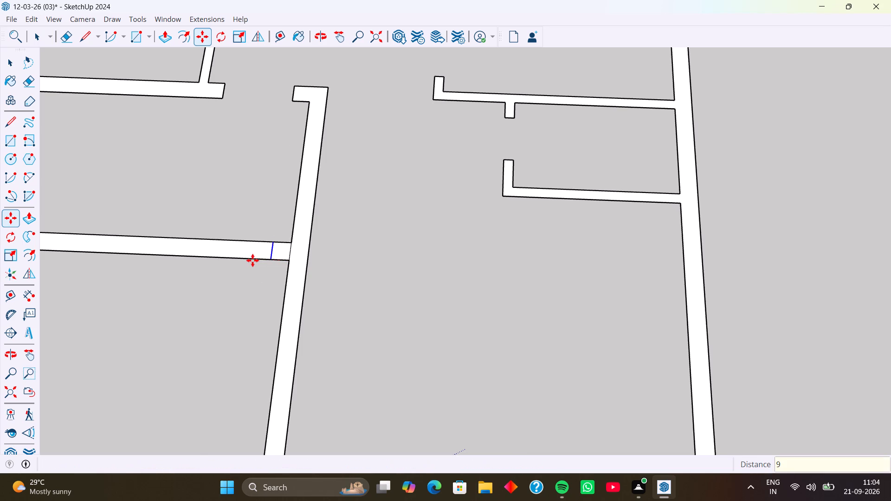
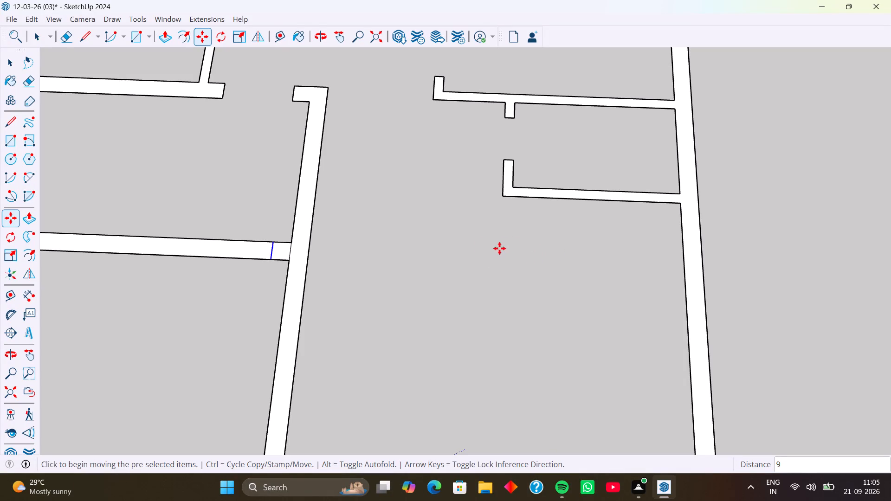
Copy the cross wall's offset line 3' left, and cut the door opening by erasing the edges between the lines and the corner line.
{"action": "left_click", "coordinate": [270, 259]}
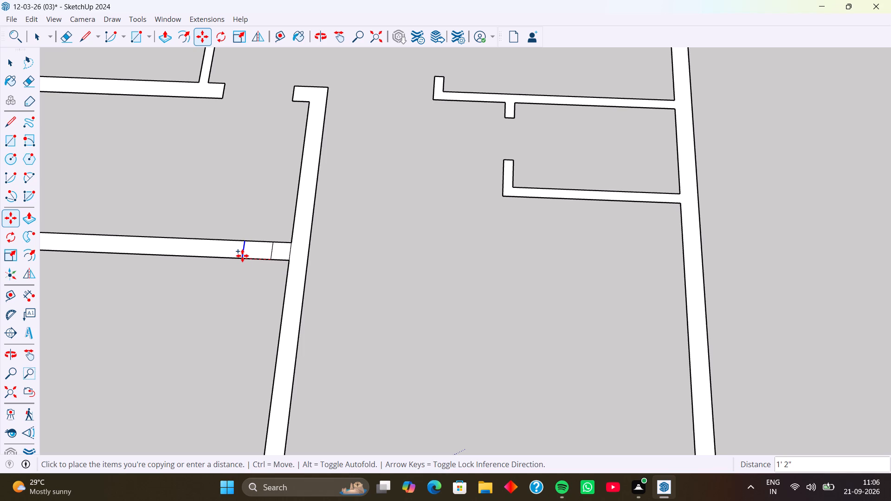
{"action": "type", "text": "3'"}
{"action": "key", "text": "Return"}
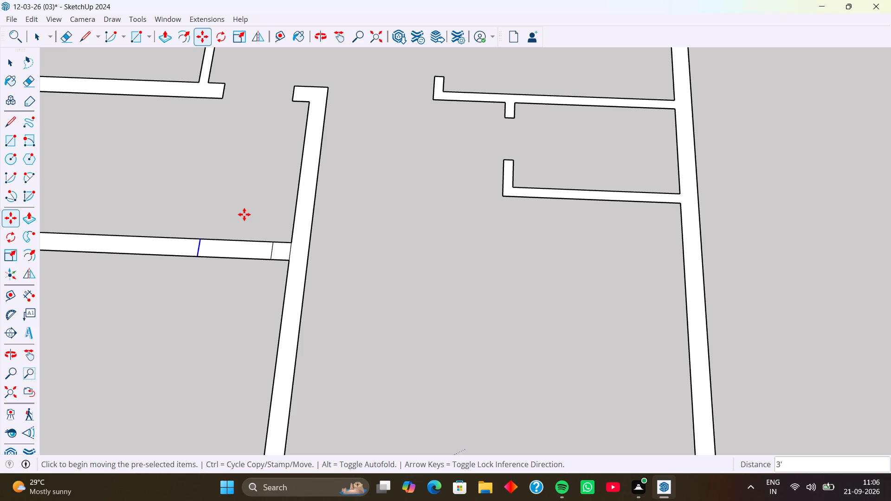
{"action": "key", "text": "e"}
{"action": "left_click_drag", "start_coordinate": [244, 214], "coordinate": [250, 290]}
{"action": "scroll", "coordinate": [286, 247], "scroll_direction": "up", "scroll_amount": 3}
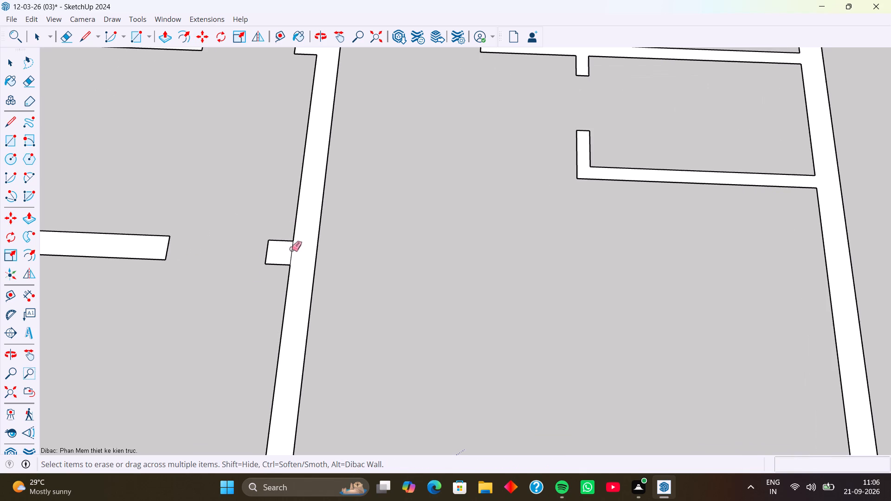
{"action": "left_click", "coordinate": [291, 249]}
{"action": "key", "text": "space"}
Draw a line across the vertical wall at its bottom inner corner, and copy it 9" up the wall.
{"action": "scroll", "coordinate": [260, 228], "scroll_direction": "down", "scroll_amount": 9}
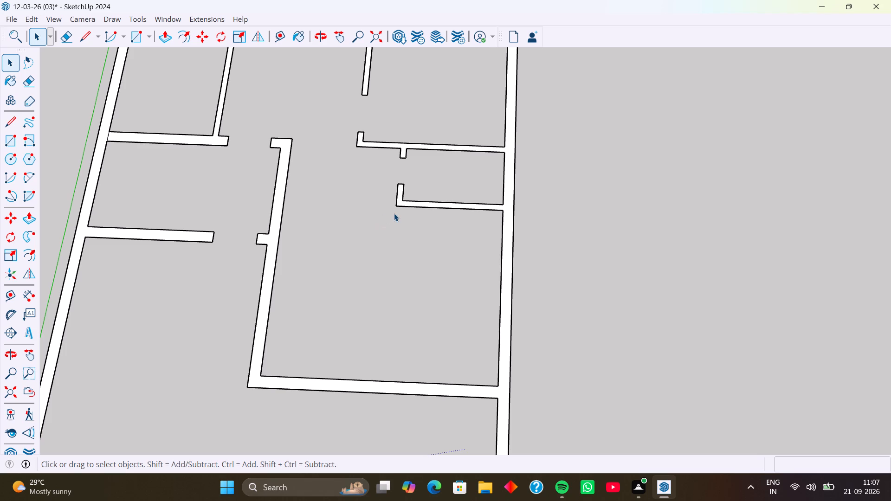
{"action": "scroll", "coordinate": [352, 267], "scroll_direction": "down", "scroll_amount": 4}
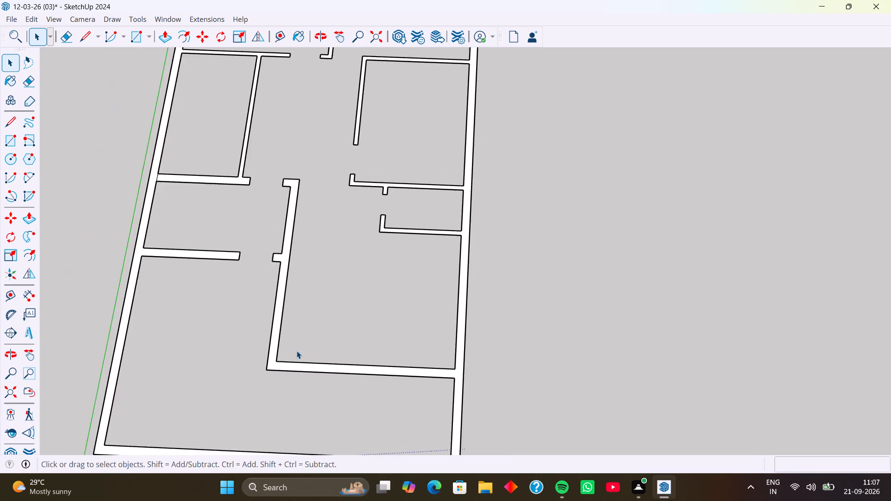
{"action": "scroll", "coordinate": [297, 351], "scroll_direction": "down", "scroll_amount": 2}
{"action": "scroll", "coordinate": [279, 361], "scroll_direction": "up", "scroll_amount": 5}
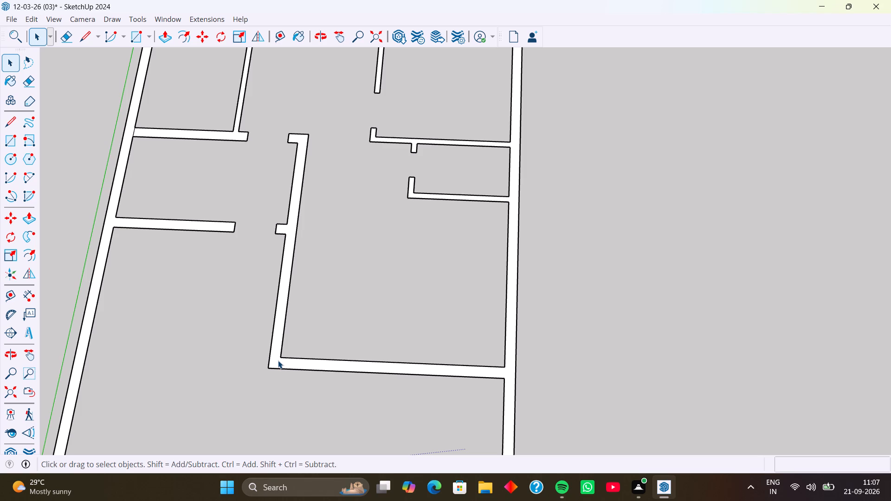
{"action": "key", "text": "l"}
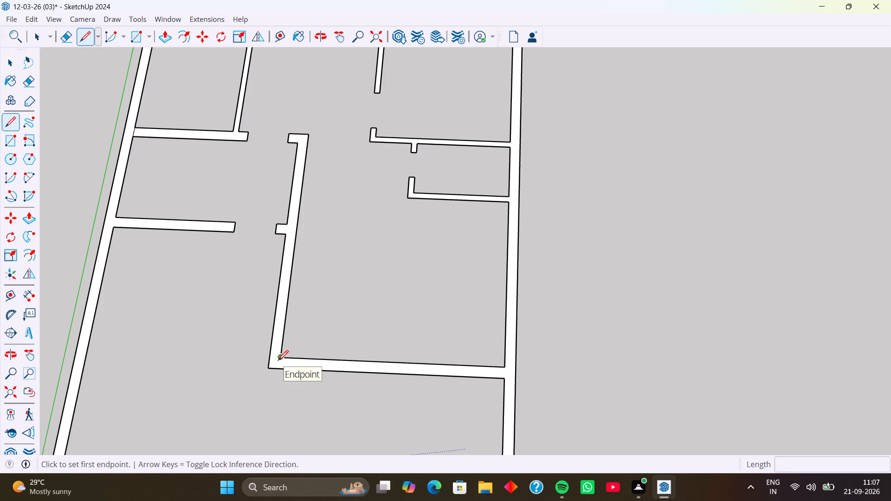
{"action": "left_click", "coordinate": [281, 356]}
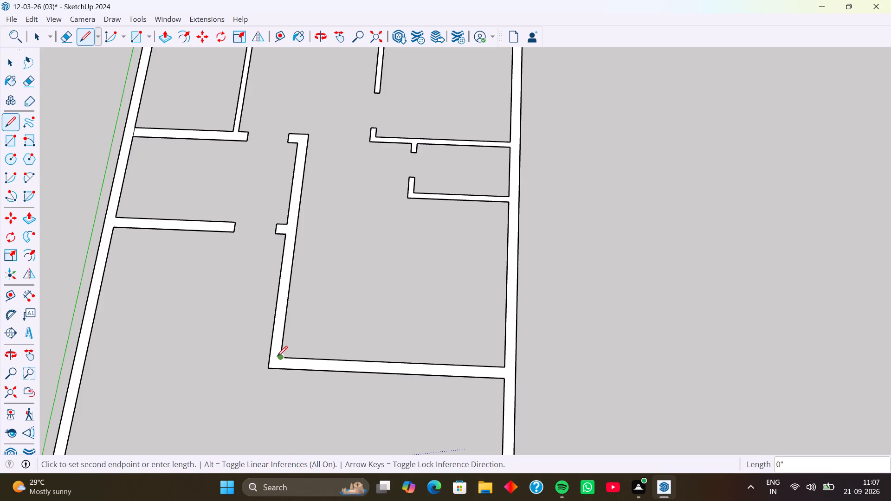
{"action": "left_click", "coordinate": [272, 356]}
{"action": "key", "text": "space"}
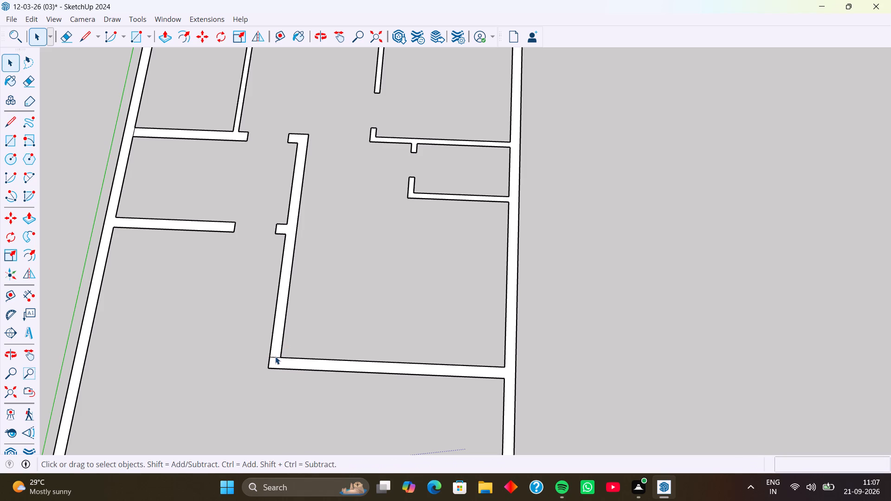
{"action": "left_click", "coordinate": [275, 356]}
{"action": "key", "text": "m"}
{"action": "left_click", "coordinate": [280, 356]}
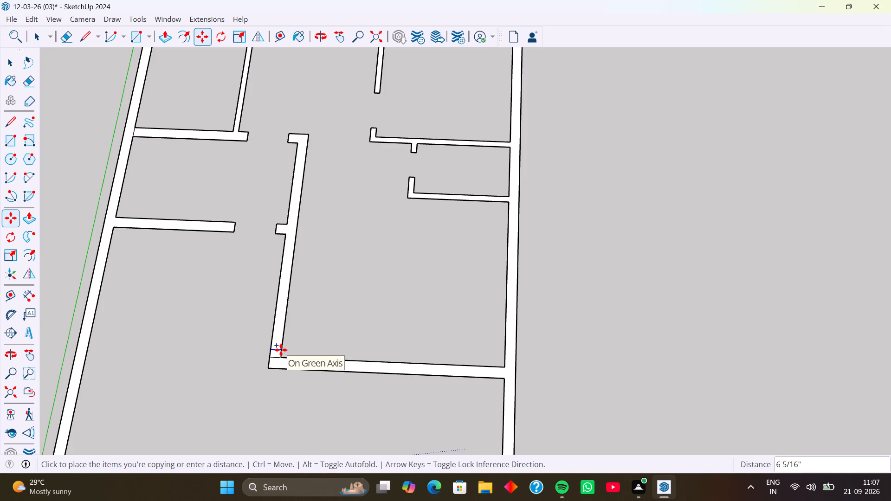
{"action": "key", "text": "9"}
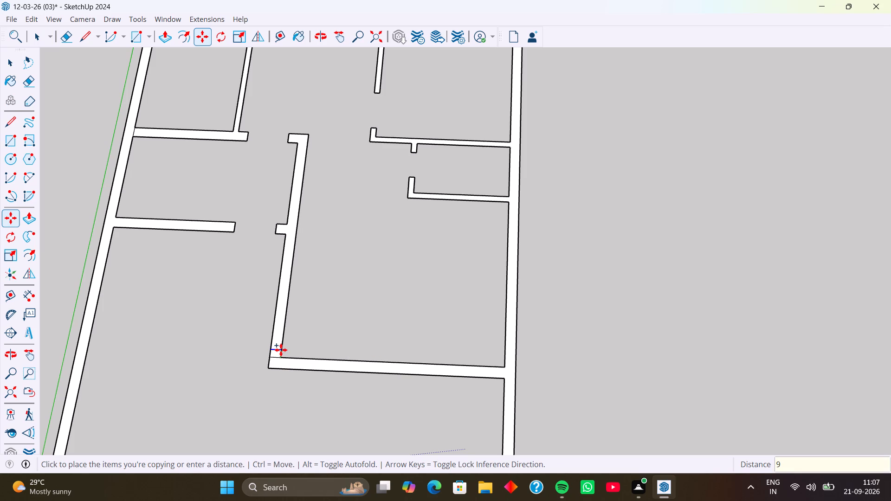
{"action": "key", "text": "Return"}
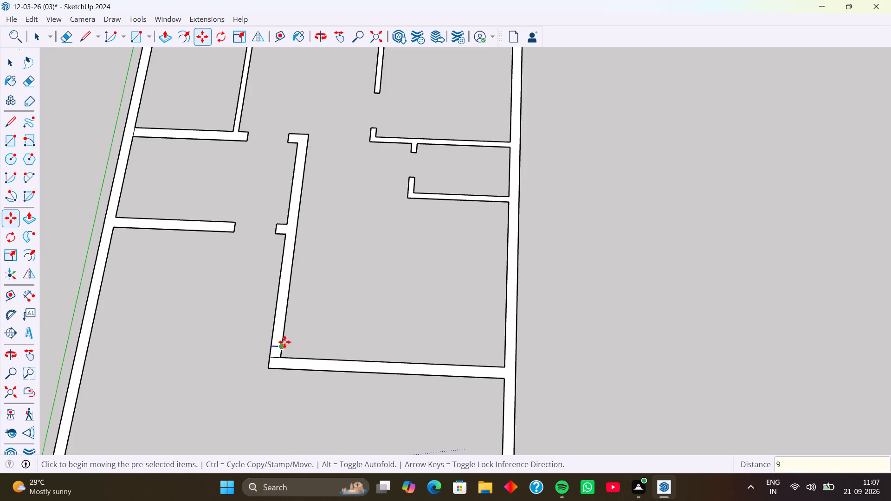
Copy the offset line 3' up the vertical wall, and cut the opening by erasing the edges between the lines and the corner line.
{"action": "left_click", "coordinate": [283, 346]}
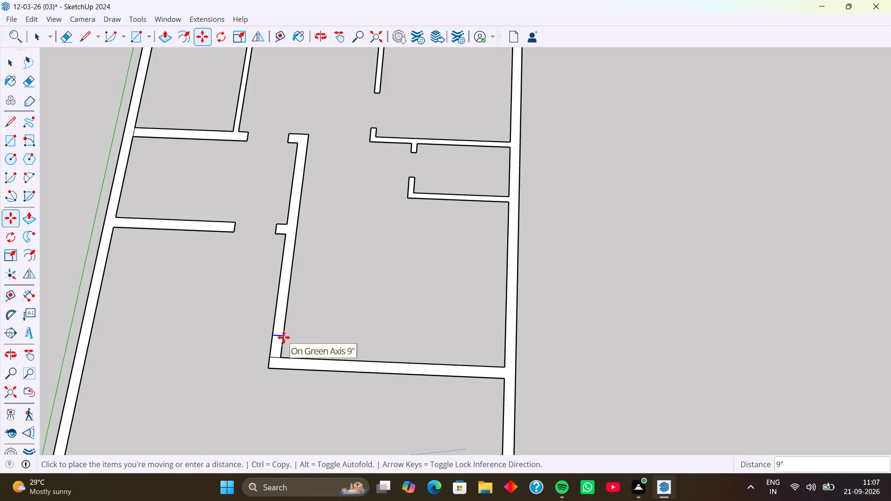
{"action": "type", "text": "3'"}
{"action": "key", "text": "Return"}
{"action": "type", "text": "we"}
{"action": "left_click_drag", "start_coordinate": [283, 327], "coordinate": [260, 330]}
{"action": "left_click_drag", "start_coordinate": [290, 325], "coordinate": [295, 325]}
{"action": "left_click", "coordinate": [285, 325]}
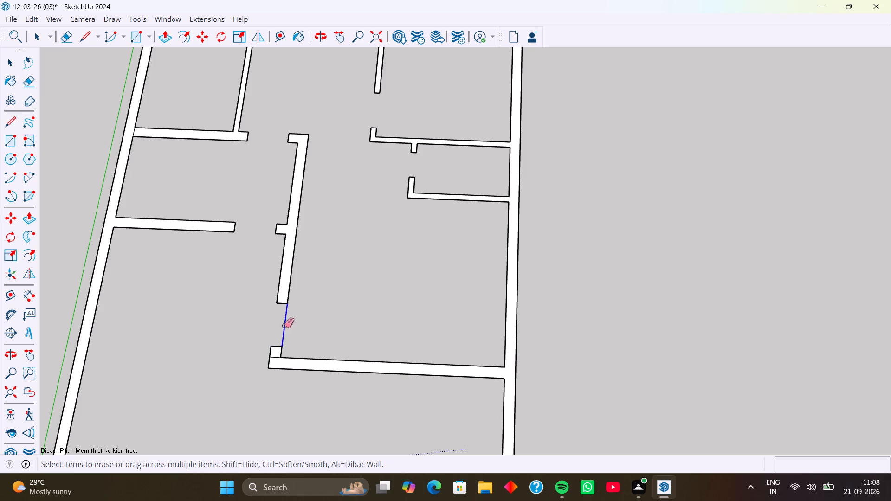
{"action": "left_click", "coordinate": [275, 355]}
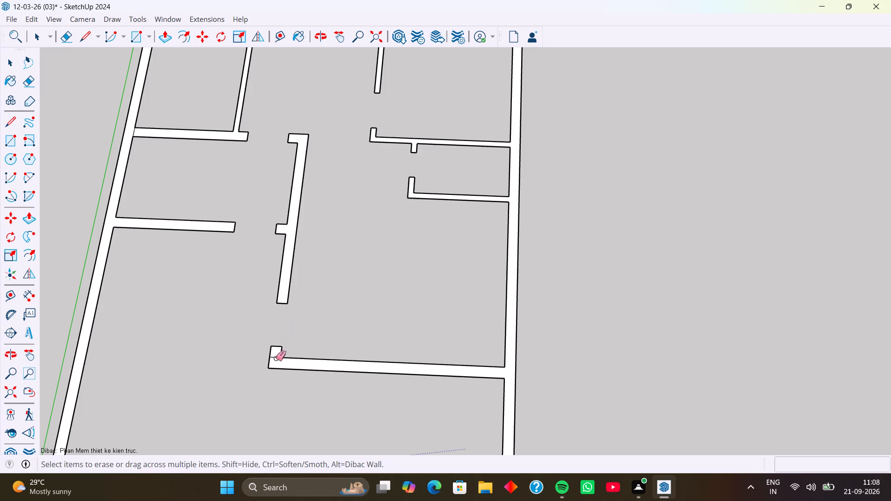
{"action": "left_click", "coordinate": [275, 356]}
Erase the dividing line where the cross wall below the enclosed left room meets the left outer wall.
{"action": "scroll", "coordinate": [400, 321], "scroll_direction": "down", "scroll_amount": 5}
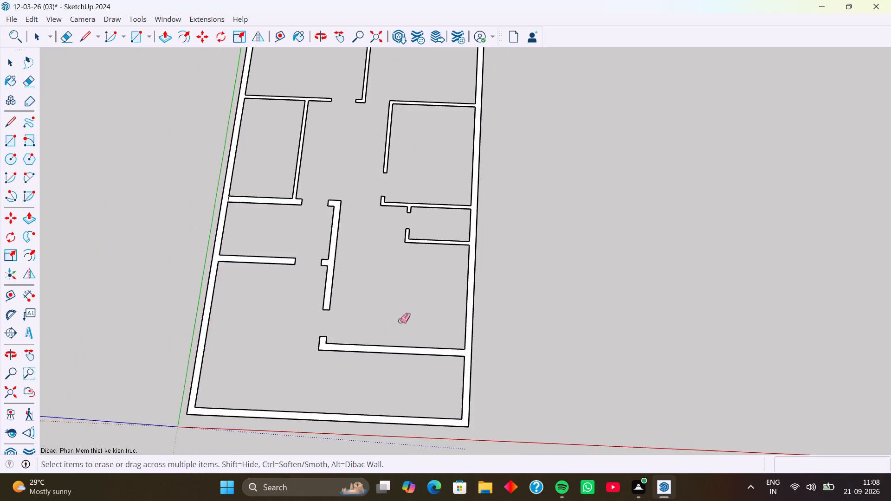
{"action": "scroll", "coordinate": [407, 312], "scroll_direction": "down", "scroll_amount": 3}
{"action": "middle_click_drag", "start_coordinate": [407, 310], "coordinate": [406, 341]}
{"action": "scroll", "coordinate": [408, 292], "scroll_direction": "down", "scroll_amount": 5}
{"action": "middle_click_drag", "start_coordinate": [401, 291], "coordinate": [405, 290]}
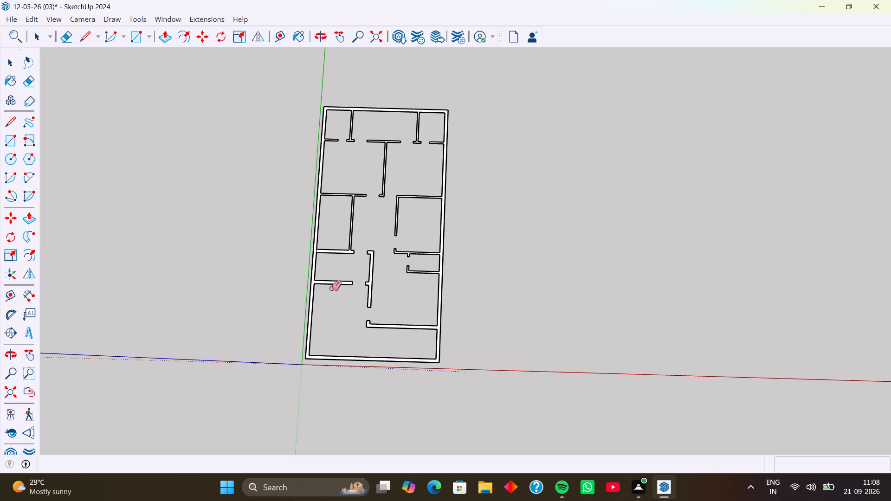
{"action": "key", "text": "space"}
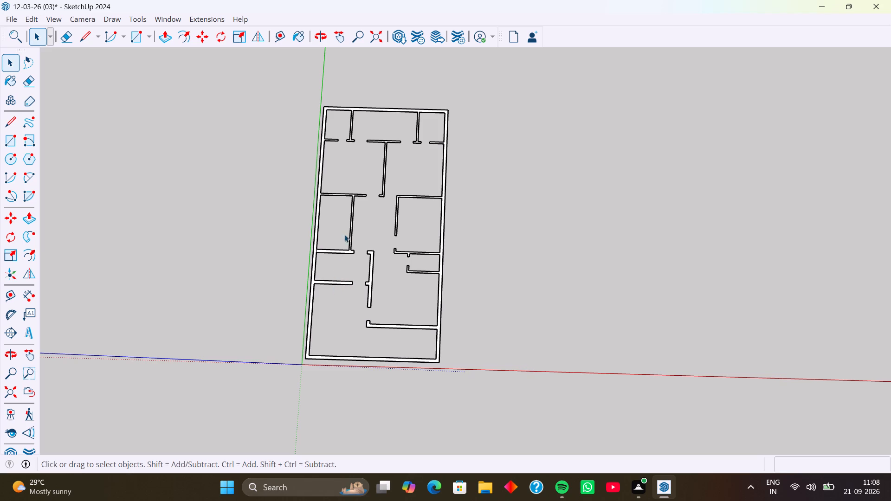
{"action": "scroll", "coordinate": [365, 240], "scroll_direction": "up", "scroll_amount": 4}
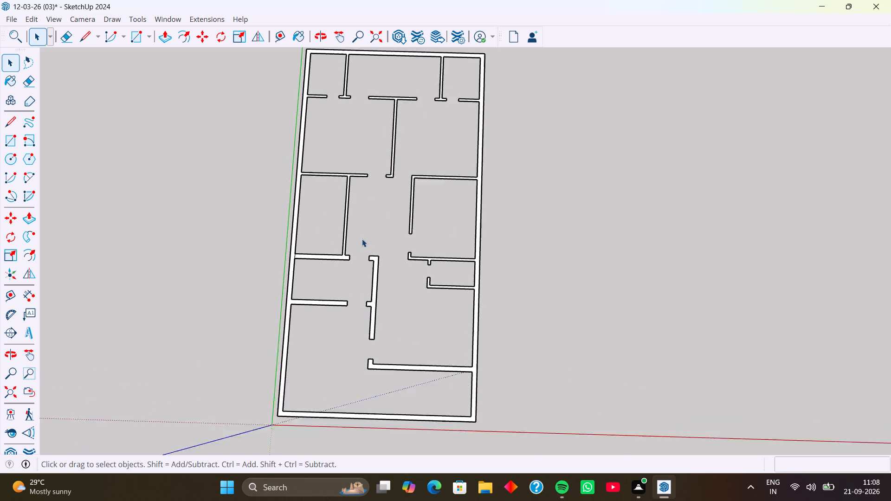
{"action": "scroll", "coordinate": [362, 239], "scroll_direction": "up", "scroll_amount": 1}
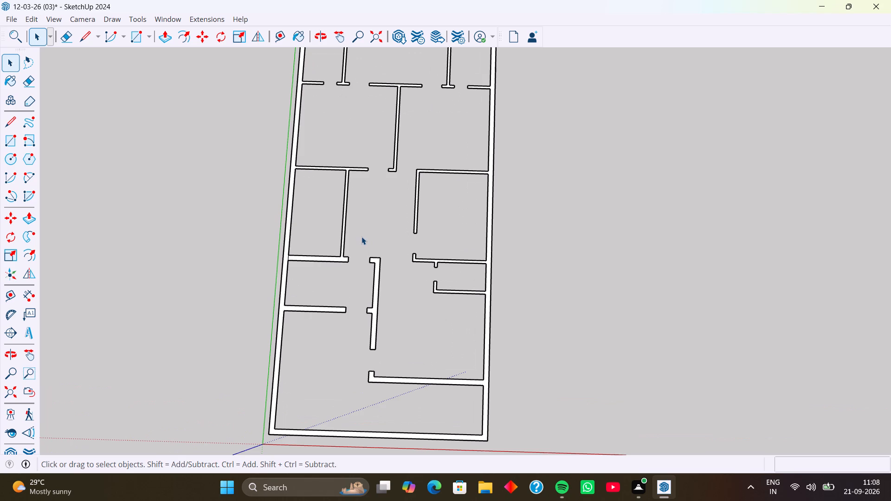
{"action": "scroll", "coordinate": [362, 236], "scroll_direction": "down", "scroll_amount": 5}
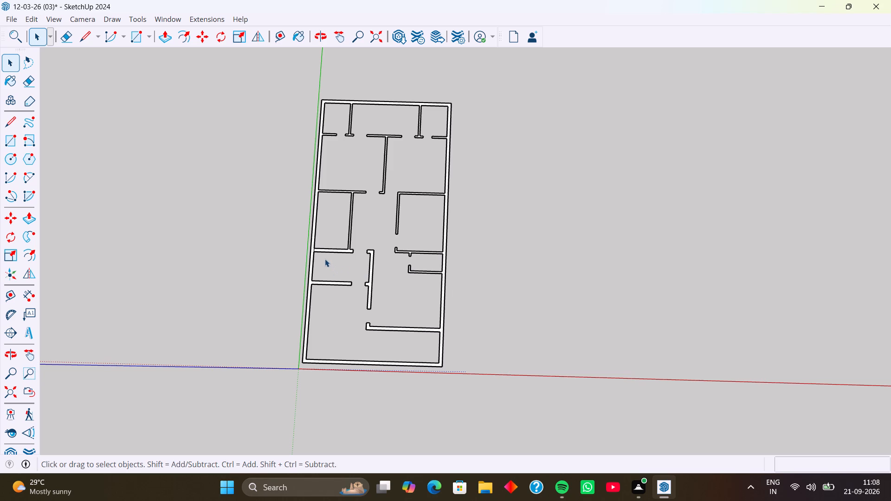
{"action": "key", "text": "e"}
{"action": "scroll", "coordinate": [314, 256], "scroll_direction": "up", "scroll_amount": 8}
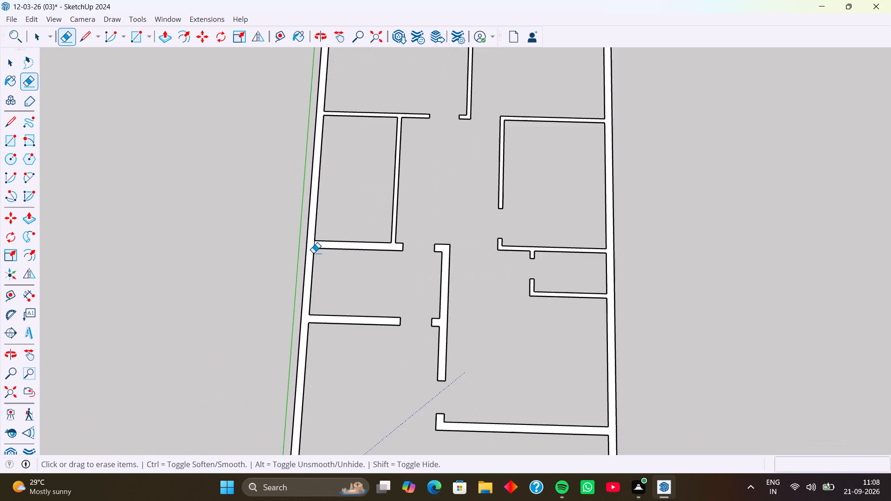
{"action": "scroll", "coordinate": [313, 253], "scroll_direction": "up", "scroll_amount": 13}
{"action": "left_click", "coordinate": [318, 226]}
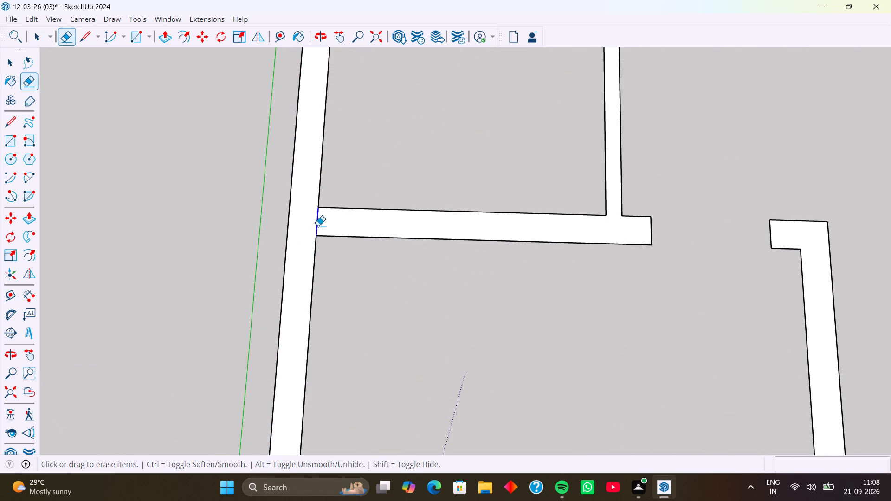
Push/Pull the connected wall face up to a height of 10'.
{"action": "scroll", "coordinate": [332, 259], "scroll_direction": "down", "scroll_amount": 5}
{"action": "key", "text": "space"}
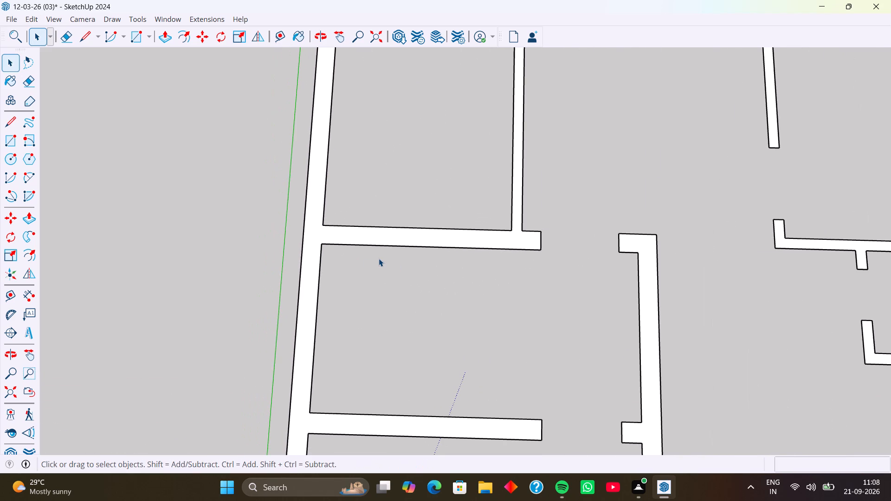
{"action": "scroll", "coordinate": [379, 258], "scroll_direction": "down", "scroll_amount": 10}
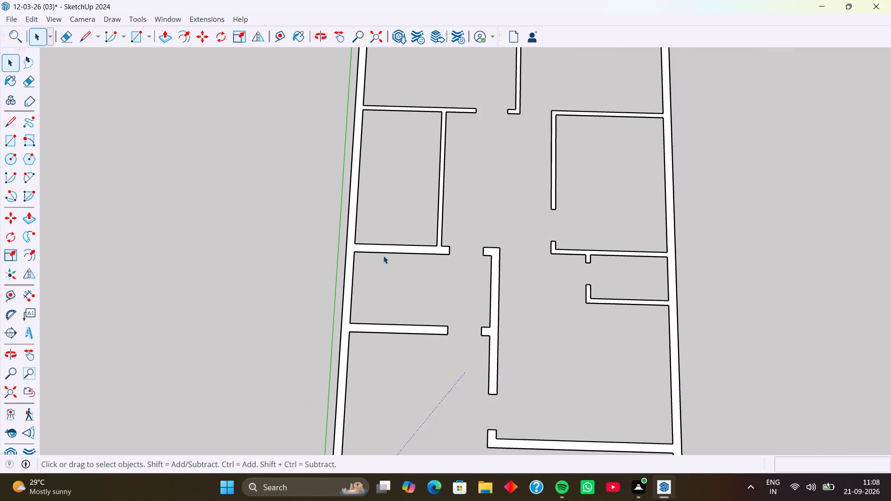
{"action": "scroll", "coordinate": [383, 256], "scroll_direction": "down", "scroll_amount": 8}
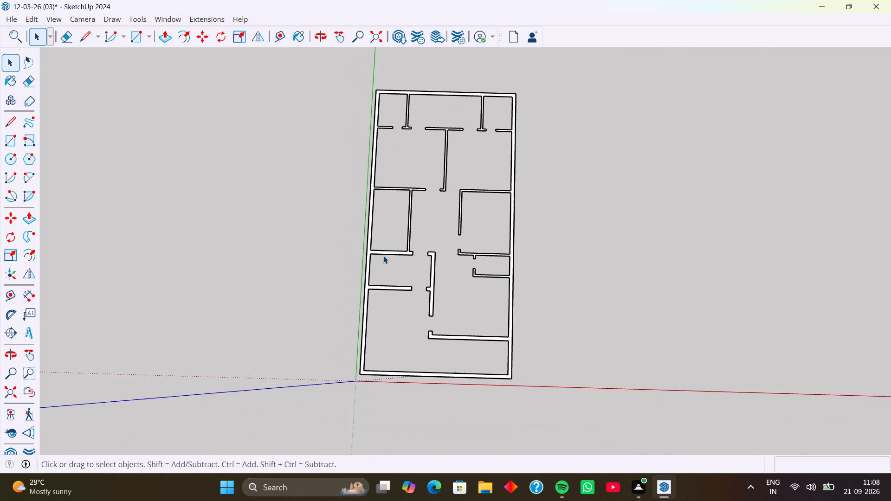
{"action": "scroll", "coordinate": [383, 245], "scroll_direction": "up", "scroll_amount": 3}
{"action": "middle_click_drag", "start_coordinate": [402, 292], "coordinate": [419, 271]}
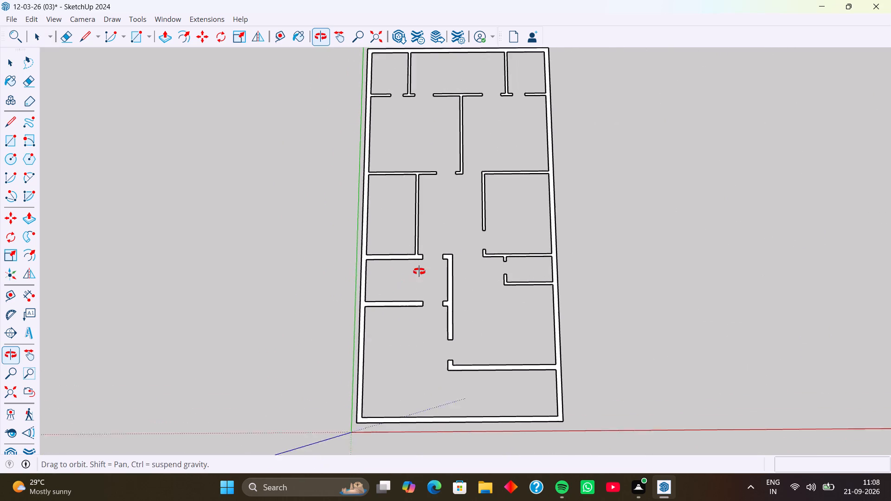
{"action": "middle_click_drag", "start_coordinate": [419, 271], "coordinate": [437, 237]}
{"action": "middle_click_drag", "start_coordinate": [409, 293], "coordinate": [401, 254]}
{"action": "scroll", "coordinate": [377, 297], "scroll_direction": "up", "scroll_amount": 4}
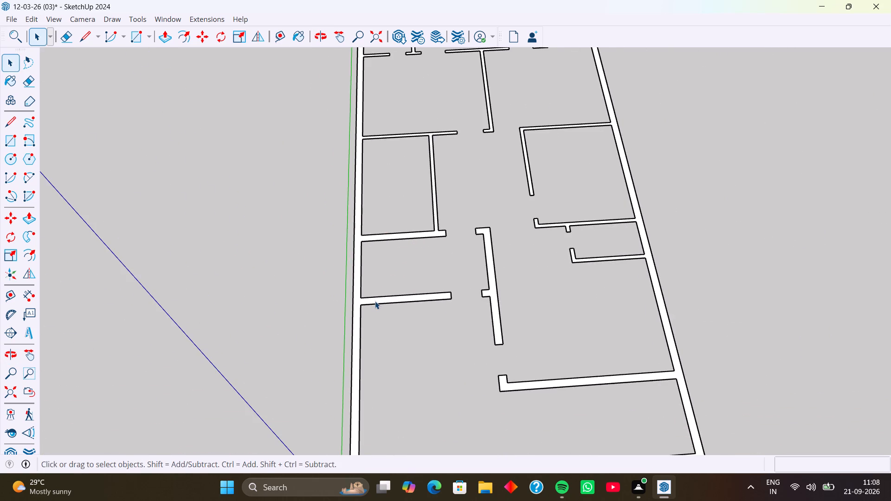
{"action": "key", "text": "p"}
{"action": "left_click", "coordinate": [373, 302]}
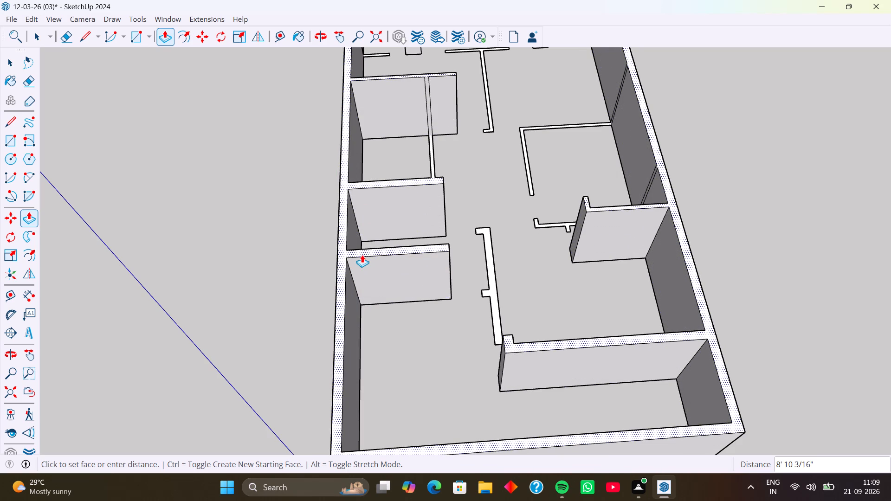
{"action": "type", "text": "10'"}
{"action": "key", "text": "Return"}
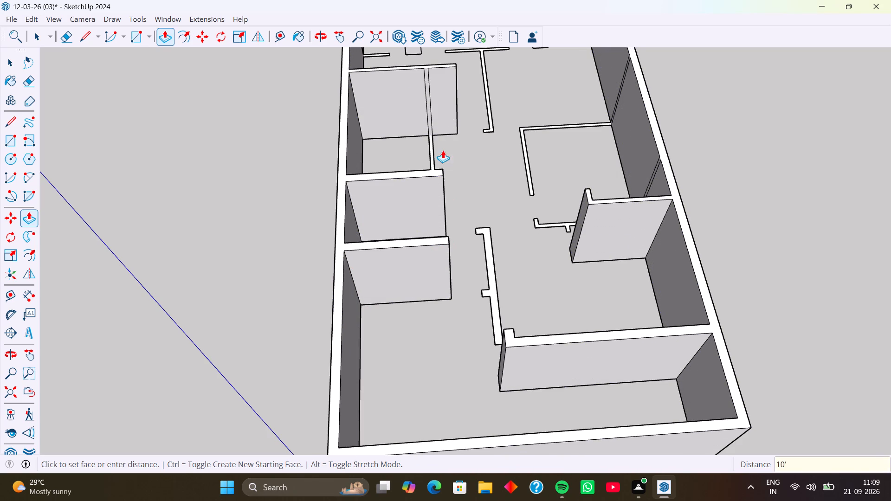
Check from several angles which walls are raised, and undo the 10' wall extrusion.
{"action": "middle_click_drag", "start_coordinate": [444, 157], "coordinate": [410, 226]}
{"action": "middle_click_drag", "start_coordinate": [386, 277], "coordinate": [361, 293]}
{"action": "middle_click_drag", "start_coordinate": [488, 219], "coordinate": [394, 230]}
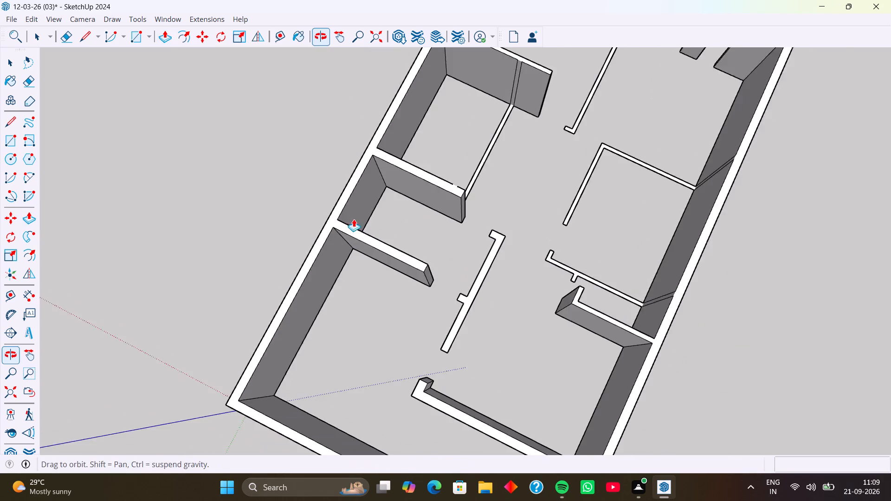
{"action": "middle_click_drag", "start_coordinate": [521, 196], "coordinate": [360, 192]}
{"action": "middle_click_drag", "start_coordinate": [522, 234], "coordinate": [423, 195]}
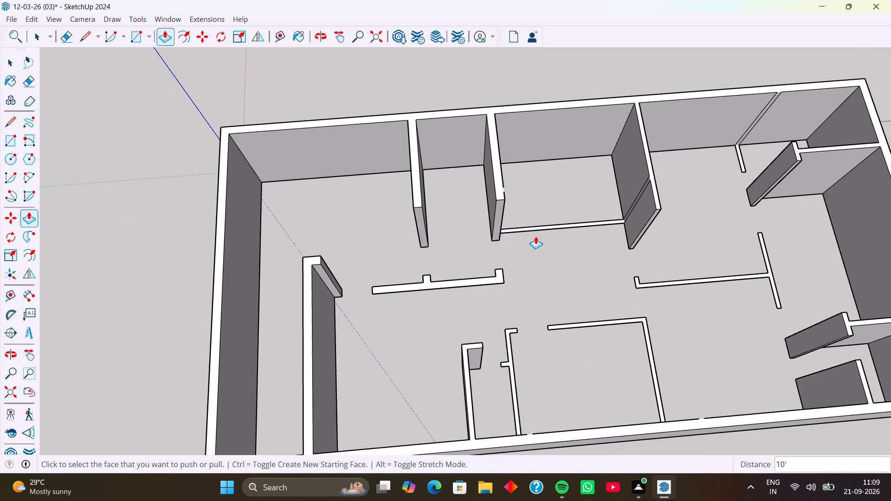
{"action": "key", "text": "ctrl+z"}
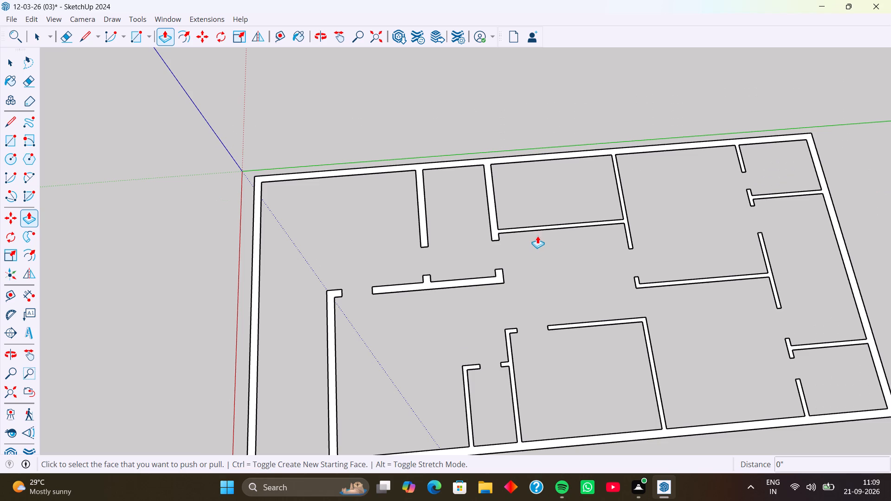
Draw a line across the thin wall closing the green-axis-side room where it meets the thick wall, and copy it 5' along.
{"action": "key", "text": "l"}
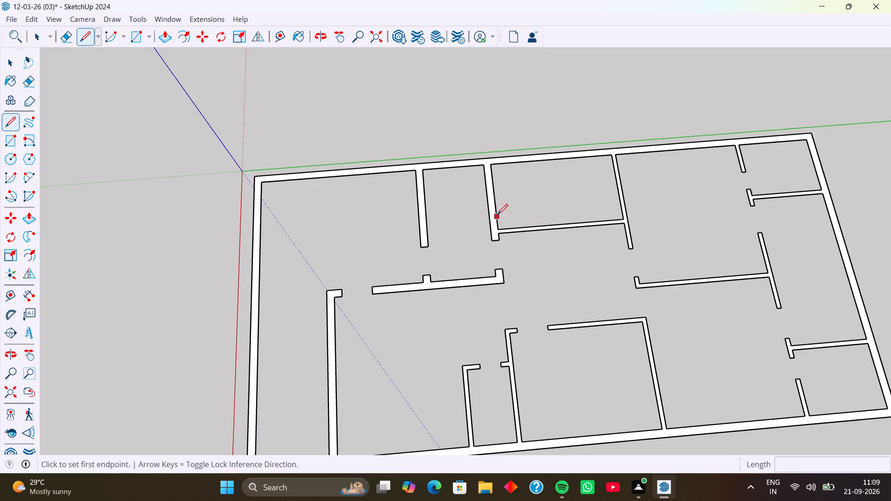
{"action": "scroll", "coordinate": [498, 242], "scroll_direction": "up", "scroll_amount": 19}
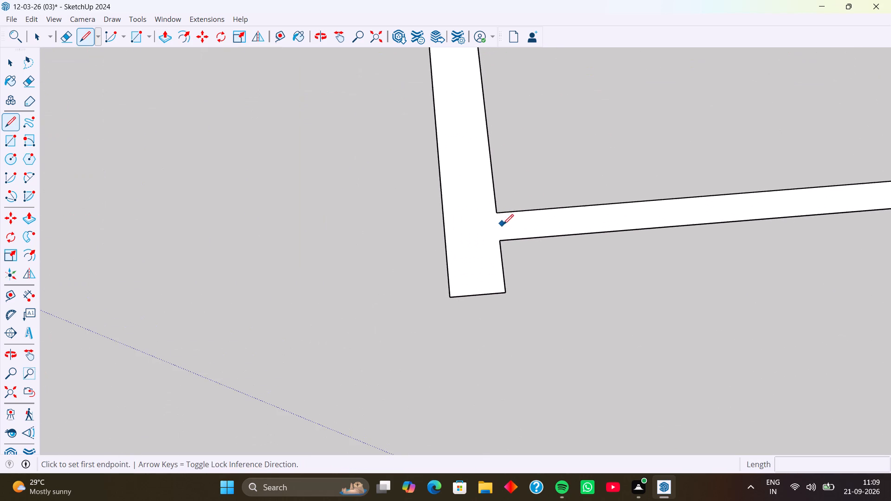
{"action": "left_click", "coordinate": [495, 213]}
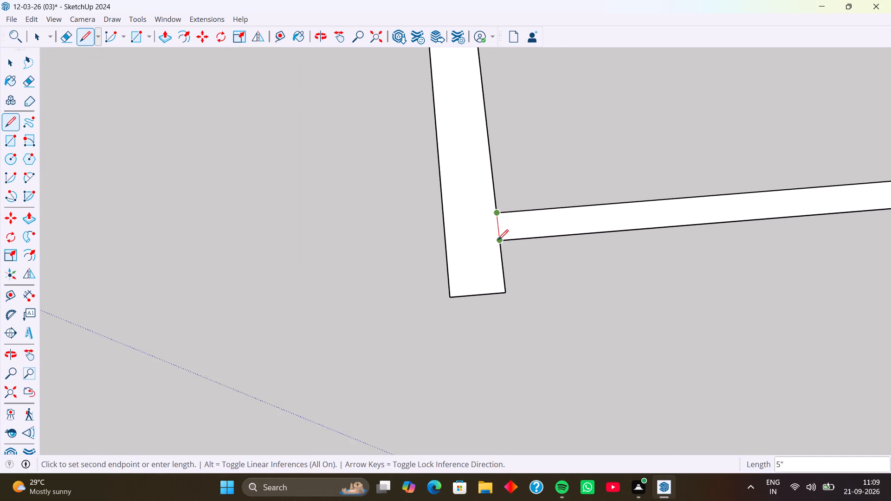
{"action": "left_click", "coordinate": [500, 242]}
{"action": "key", "text": "space"}
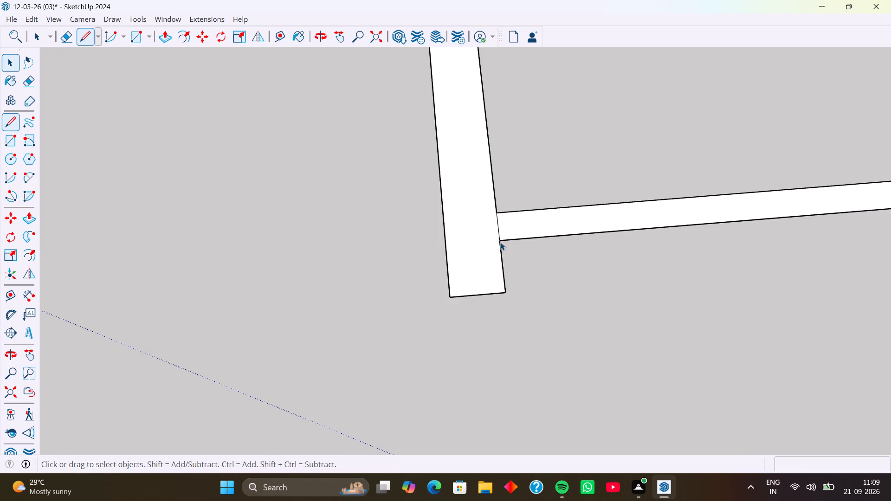
{"action": "left_click", "coordinate": [500, 235]}
{"action": "key", "text": "m"}
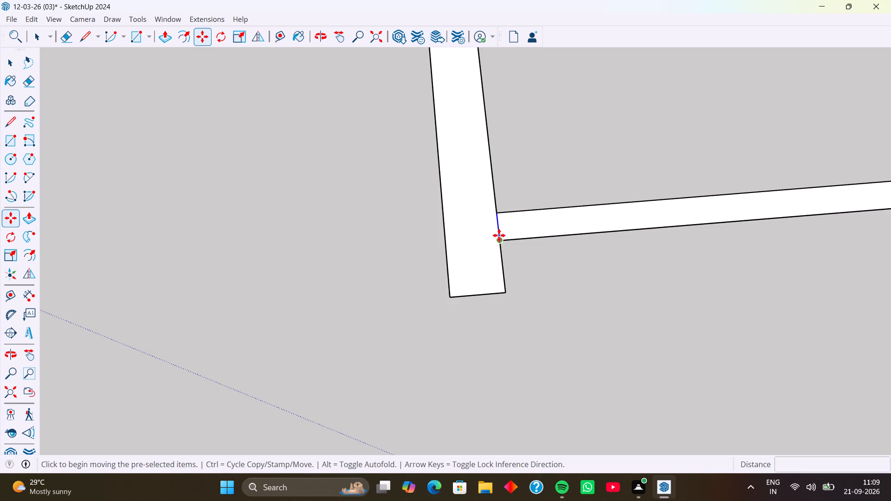
{"action": "left_click", "coordinate": [500, 239]}
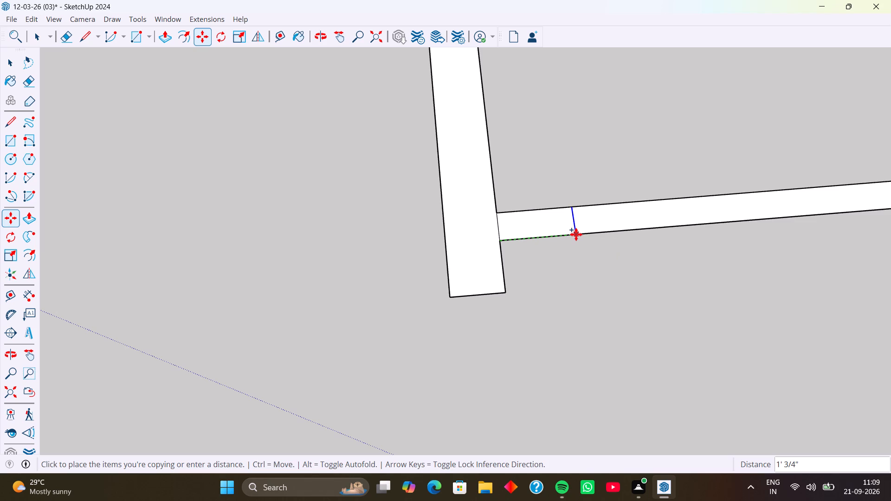
{"action": "type", "text": "4'"}
{"action": "key", "text": "Return"}
{"action": "scroll", "coordinate": [613, 202], "scroll_direction": "down", "scroll_amount": 13}
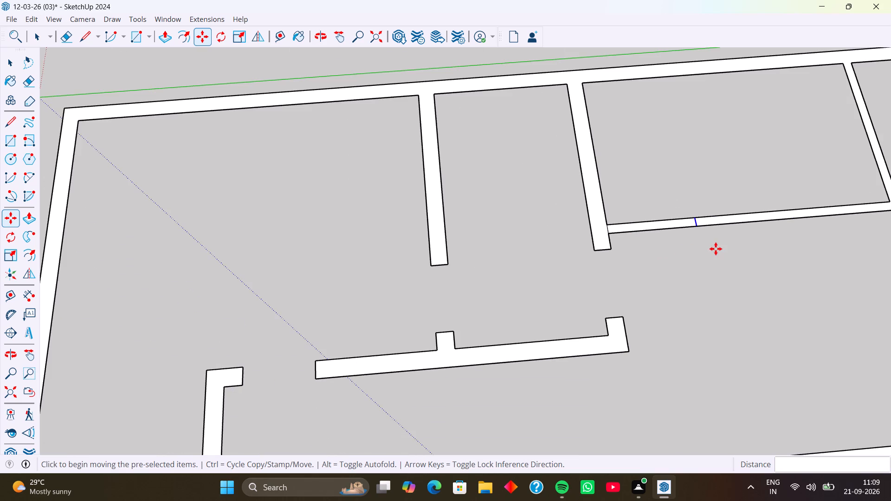
{"action": "type", "text": "5'"}
{"action": "key", "text": "Return"}
Draw a line across the same thin wall at its far junction with the thin dividing wall, and copy it 4' back along the wall.
{"action": "scroll", "coordinate": [669, 243], "scroll_direction": "down", "scroll_amount": 6}
{"action": "middle_click_drag", "start_coordinate": [673, 242], "coordinate": [654, 244], "text": "shift"}
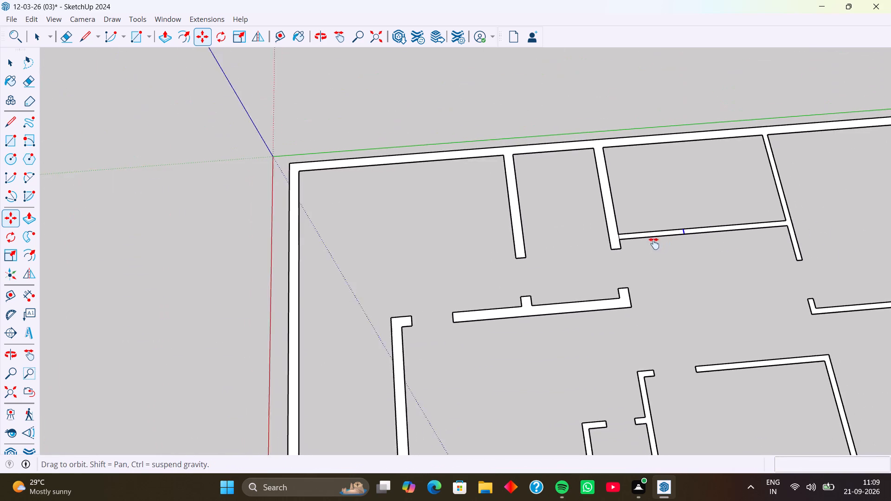
{"action": "middle_click_drag", "start_coordinate": [654, 244], "coordinate": [452, 242], "text": "shift"}
{"action": "scroll", "coordinate": [588, 226], "scroll_direction": "up", "scroll_amount": 14}
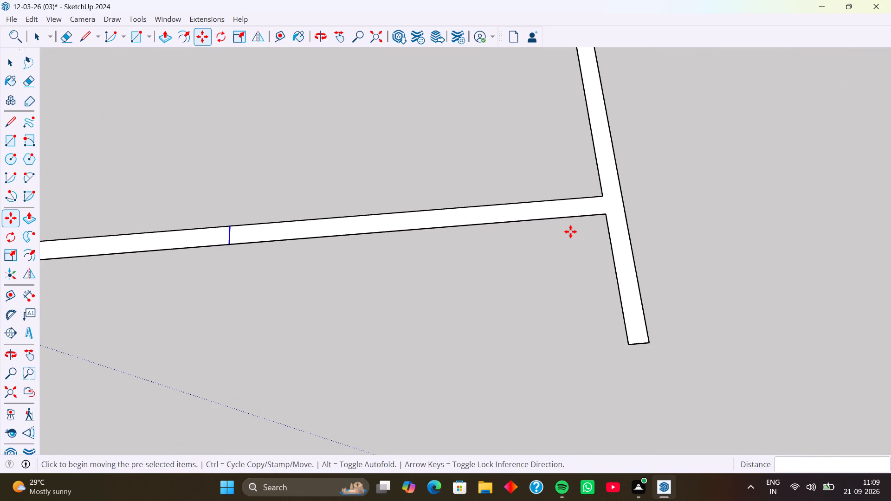
{"action": "key", "text": "space"}
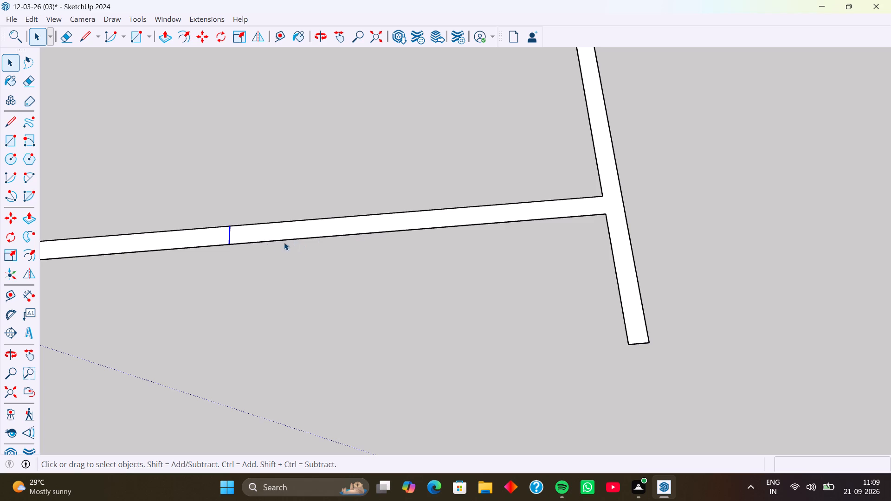
{"action": "key", "text": "l"}
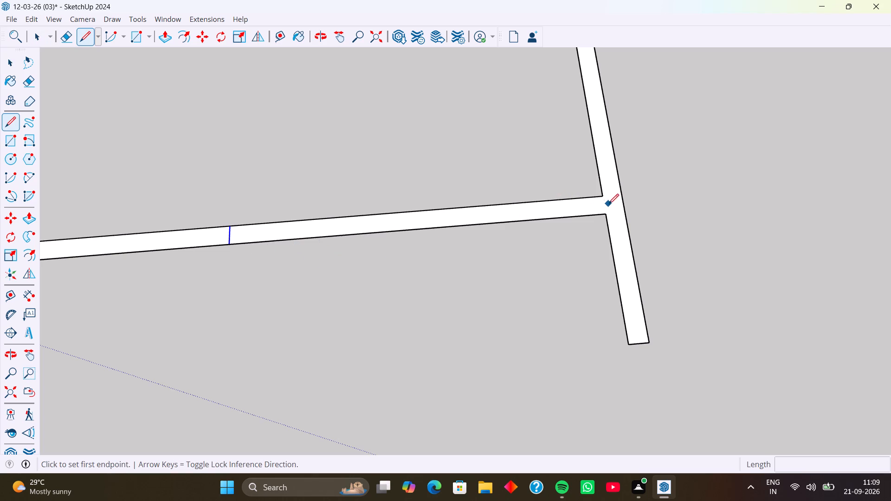
{"action": "left_click", "coordinate": [601, 196]}
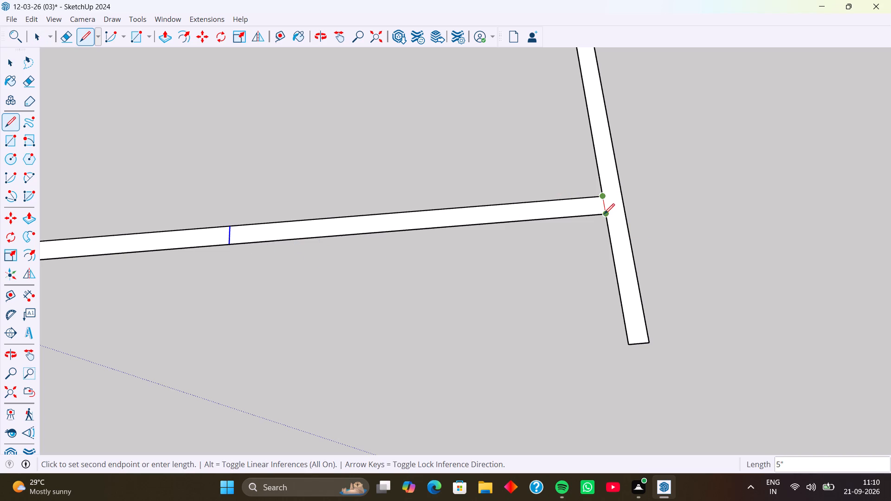
{"action": "left_click", "coordinate": [604, 214]}
{"action": "key", "text": "space"}
{"action": "left_click", "coordinate": [604, 205]}
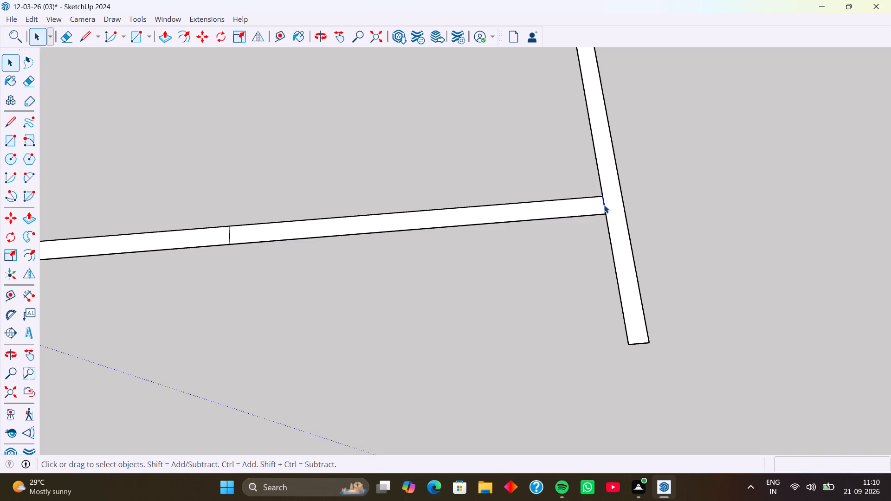
{"action": "key", "text": "m"}
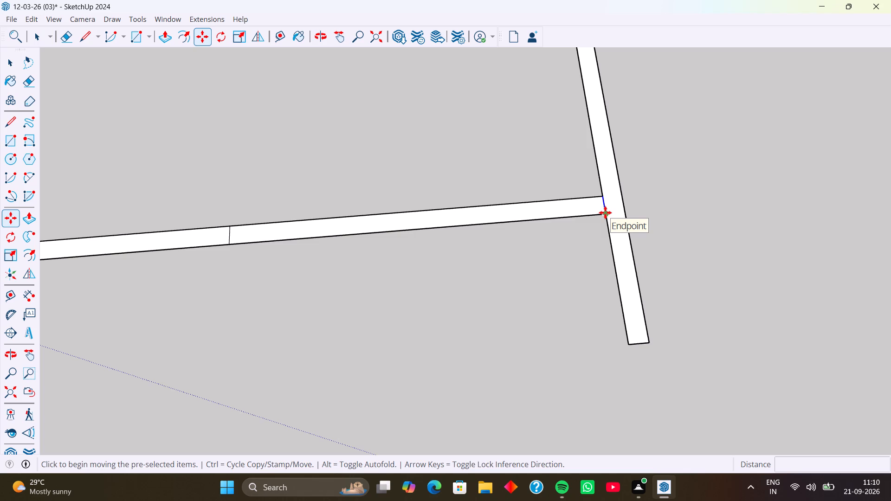
{"action": "left_click", "coordinate": [605, 212]}
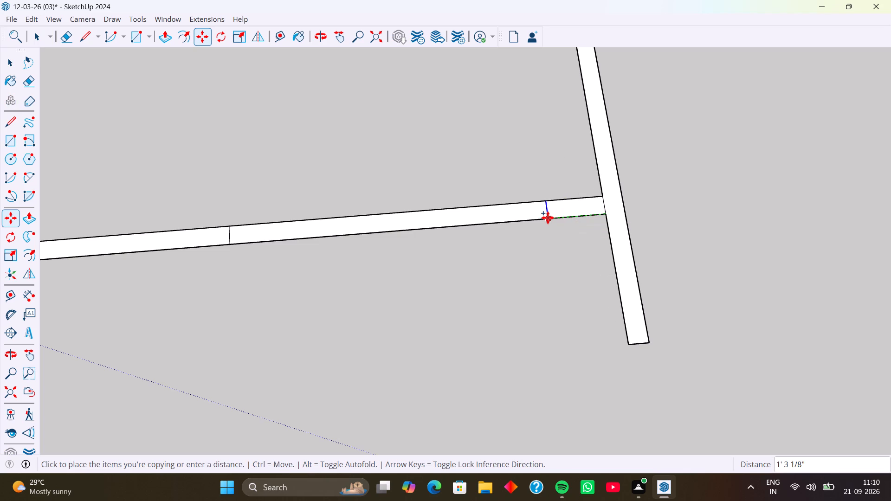
{"action": "type", "text": "3'"}
{"action": "key", "text": "Return"}
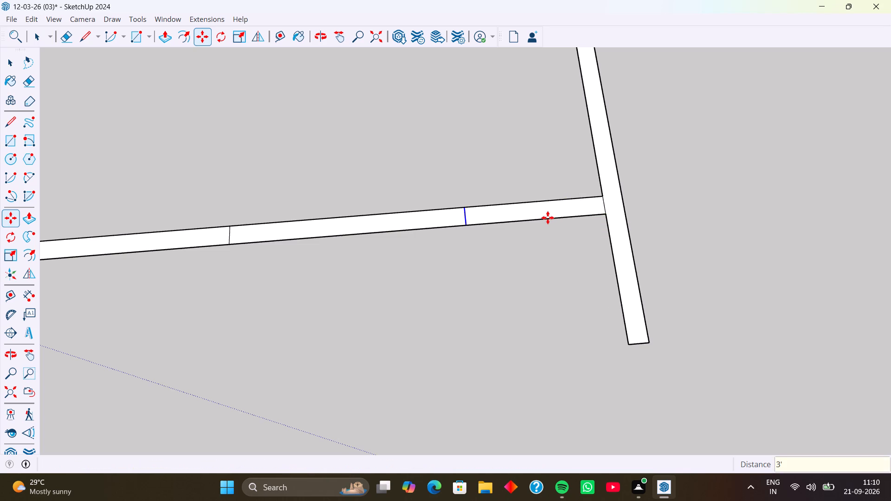
{"action": "type", "text": "4'"}
{"action": "key", "text": "Return"}
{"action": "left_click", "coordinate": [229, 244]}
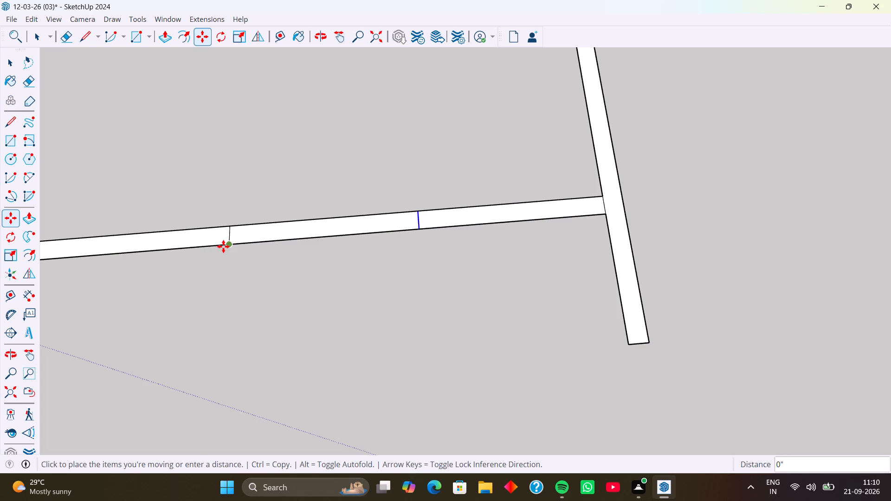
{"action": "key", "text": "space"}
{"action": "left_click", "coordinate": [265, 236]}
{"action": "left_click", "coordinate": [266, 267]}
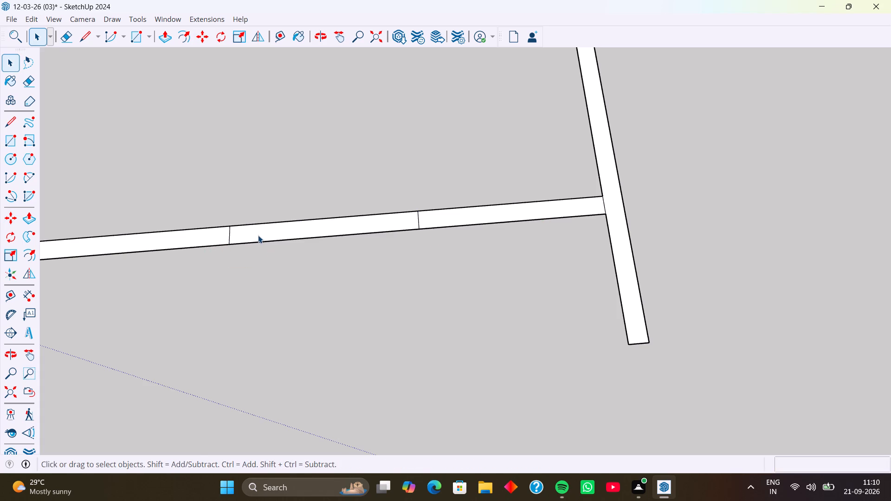
Move the opening line nearer the thick wall 1' towards that wall.
{"action": "left_click", "coordinate": [229, 238]}
{"action": "key", "text": "m"}
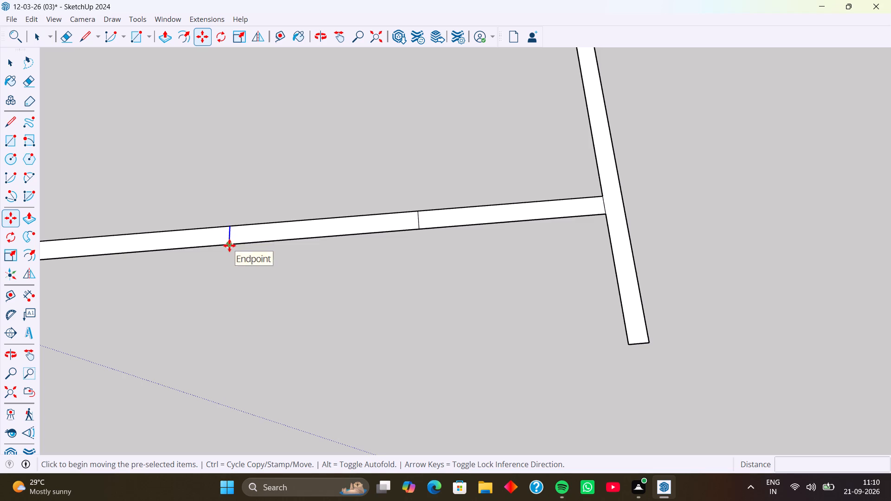
{"action": "left_click", "coordinate": [229, 244]}
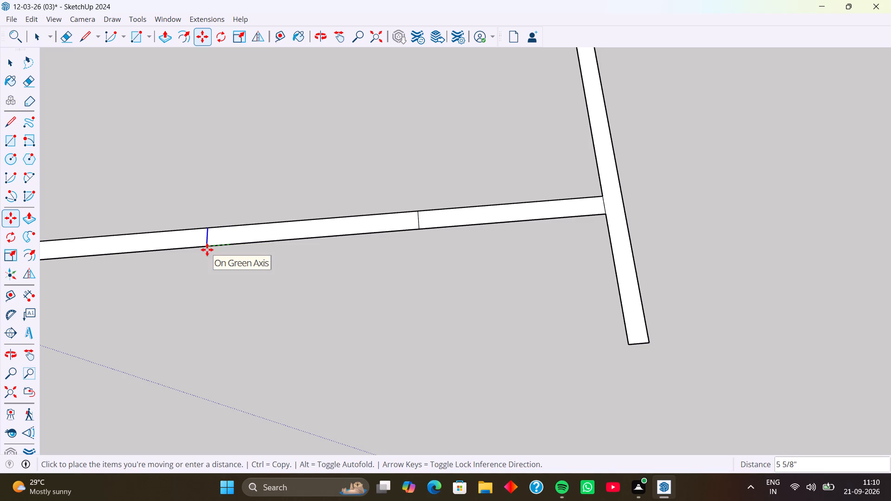
{"action": "type", "text": "1'"}
{"action": "key", "text": "Return"}
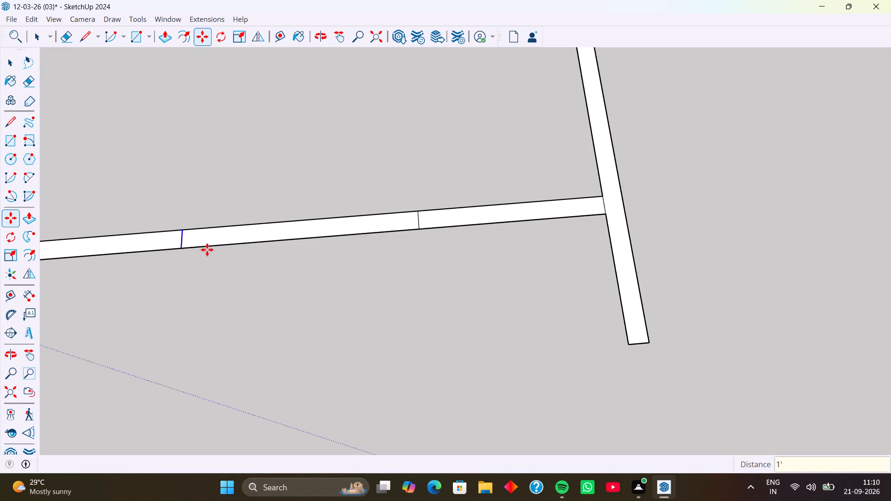
Cut the opening in the thin room wall by erasing both wall edges between the two lines.
{"action": "scroll", "coordinate": [249, 250], "scroll_direction": "up", "scroll_amount": 1}
{"action": "scroll", "coordinate": [262, 254], "scroll_direction": "down", "scroll_amount": 6}
{"action": "middle_click_drag", "start_coordinate": [285, 276], "coordinate": [312, 153]}
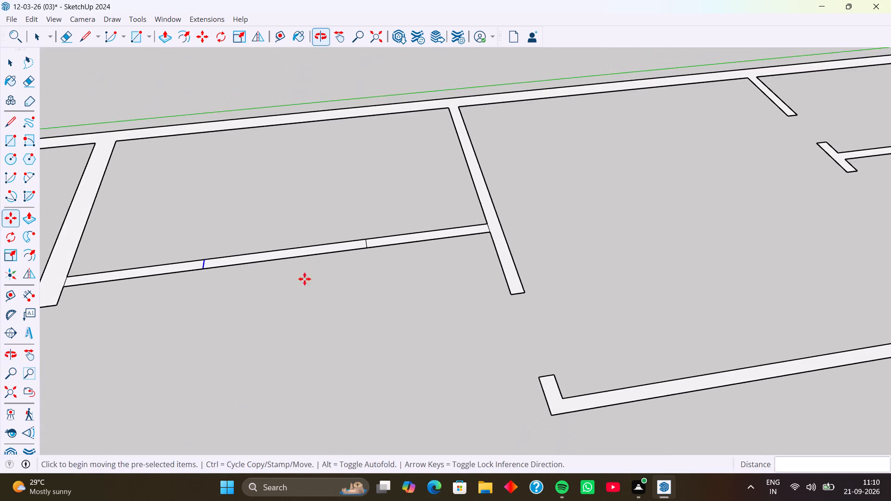
{"action": "middle_click_drag", "start_coordinate": [303, 279], "coordinate": [310, 137]}
{"action": "middle_click_drag", "start_coordinate": [277, 302], "coordinate": [362, 106]}
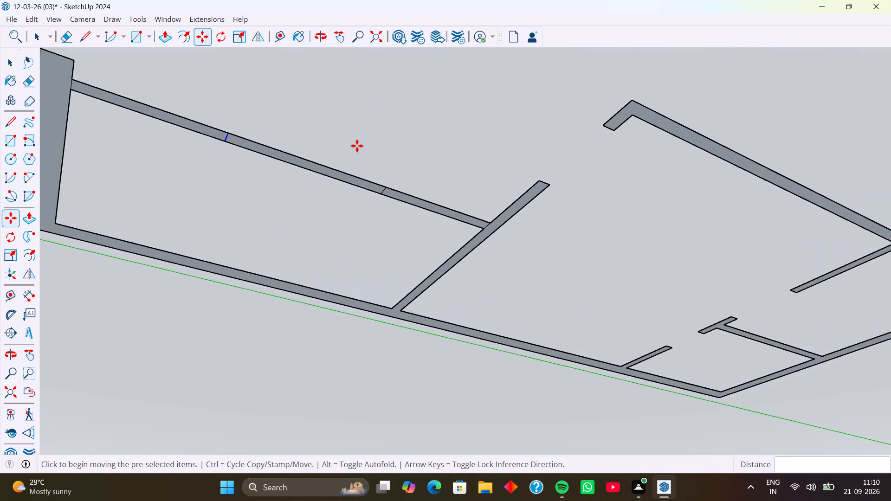
{"action": "middle_click_drag", "start_coordinate": [357, 146], "coordinate": [327, 317]}
{"action": "middle_click_drag", "start_coordinate": [328, 236], "coordinate": [308, 343]}
{"action": "scroll", "coordinate": [301, 339], "scroll_direction": "down", "scroll_amount": 5}
{"action": "middle_click_drag", "start_coordinate": [305, 353], "coordinate": [286, 422]}
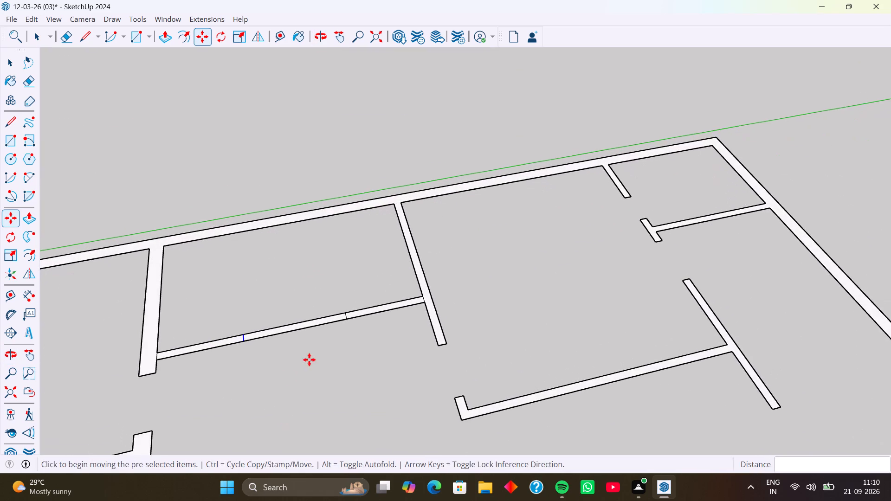
{"action": "middle_click_drag", "start_coordinate": [314, 350], "coordinate": [258, 350]}
{"action": "key", "text": "e"}
{"action": "left_click_drag", "start_coordinate": [303, 288], "coordinate": [306, 320]}
Erase the dividing lines where the two remaining wall stubs meet the thin dividing wall and the thick wall.
{"action": "scroll", "coordinate": [397, 289], "scroll_direction": "up", "scroll_amount": 13}
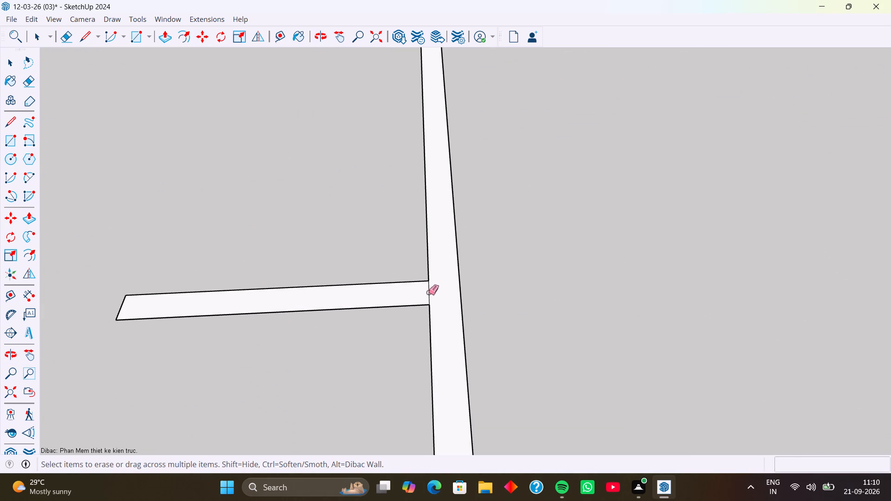
{"action": "left_click", "coordinate": [428, 292]}
{"action": "scroll", "coordinate": [305, 307], "scroll_direction": "down", "scroll_amount": 11}
{"action": "scroll", "coordinate": [246, 335], "scroll_direction": "down", "scroll_amount": 4}
{"action": "middle_click_drag", "start_coordinate": [229, 333], "coordinate": [442, 339], "text": "shift"}
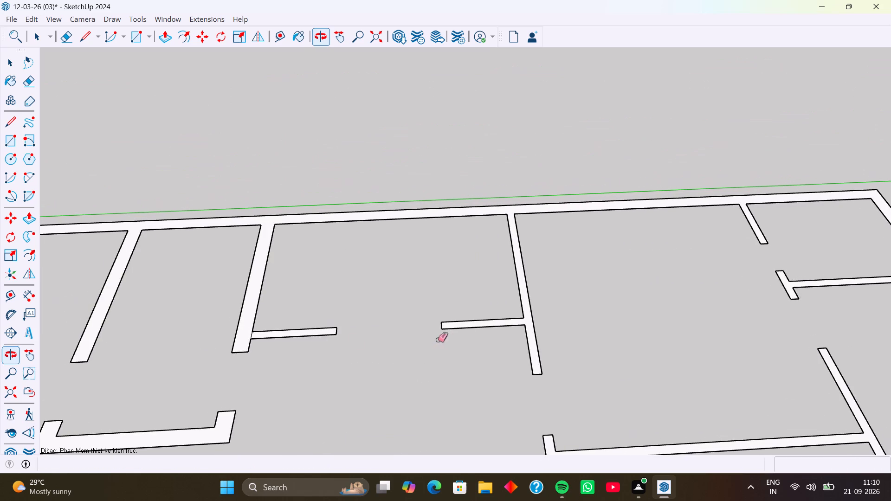
{"action": "scroll", "coordinate": [258, 323], "scroll_direction": "up", "scroll_amount": 15}
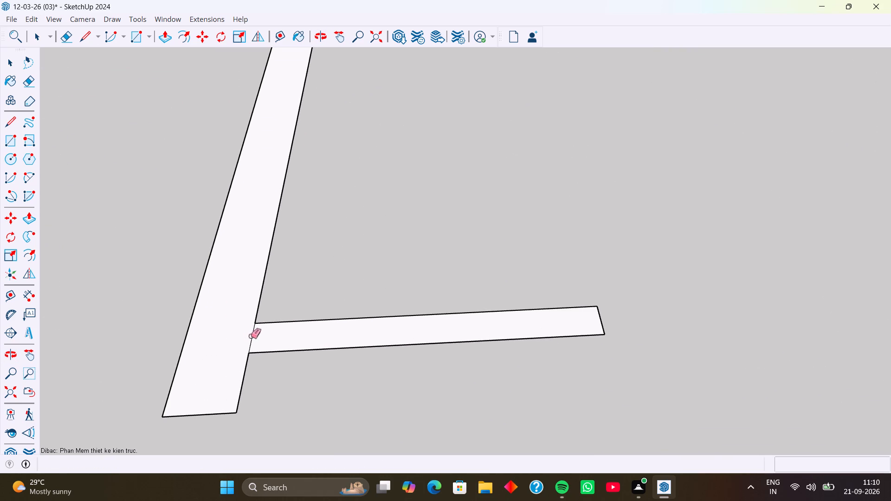
{"action": "left_click", "coordinate": [251, 336]}
{"action": "left_click", "coordinate": [254, 334]}
Examine the whole wall layout and its door openings from several angles.
{"action": "scroll", "coordinate": [403, 310], "scroll_direction": "down", "scroll_amount": 20}
{"action": "scroll", "coordinate": [403, 310], "scroll_direction": "down", "scroll_amount": 1}
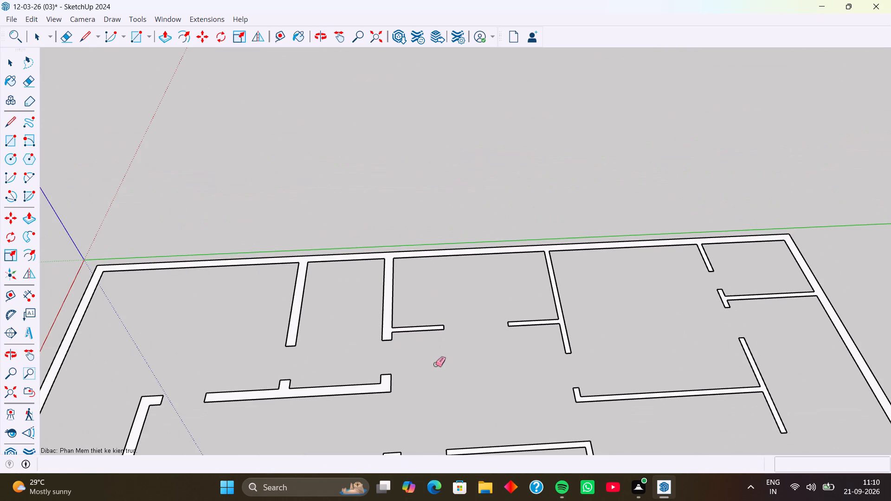
{"action": "middle_click_drag", "start_coordinate": [435, 364], "coordinate": [448, 250], "text": "shift"}
{"action": "scroll", "coordinate": [469, 300], "scroll_direction": "down", "scroll_amount": 6}
{"action": "middle_click_drag", "start_coordinate": [469, 371], "coordinate": [409, 339], "text": "shift"}
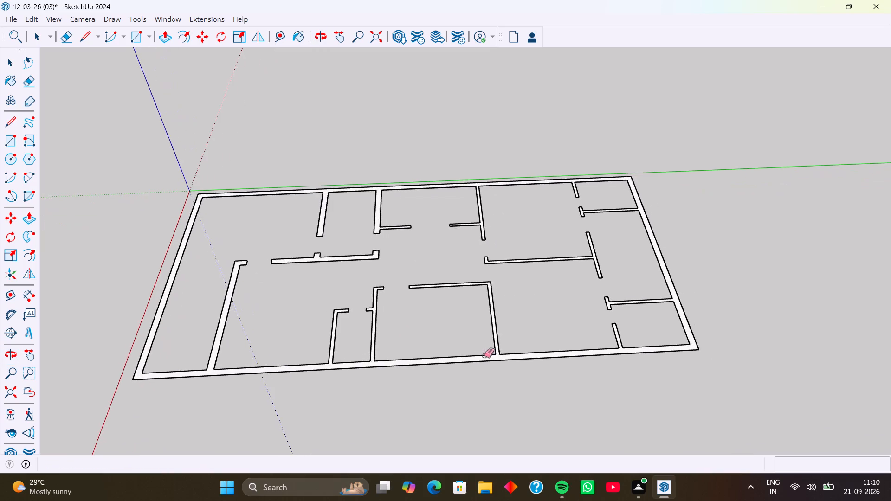
{"action": "middle_click_drag", "start_coordinate": [435, 359], "coordinate": [549, 338]}
{"action": "middle_click_drag", "start_coordinate": [433, 361], "coordinate": [542, 340]}
{"action": "middle_click_drag", "start_coordinate": [445, 349], "coordinate": [532, 334]}
{"action": "scroll", "coordinate": [459, 378], "scroll_direction": "down", "scroll_amount": 5}
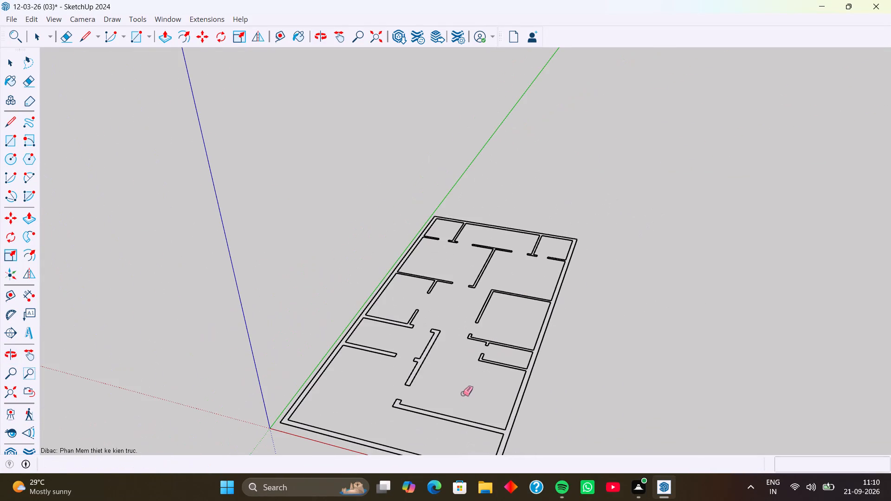
Push/pull the connected outer and room wall face up 10'.
{"action": "middle_click_drag", "start_coordinate": [446, 406], "coordinate": [515, 348], "text": "shift"}
{"action": "middle_click_drag", "start_coordinate": [467, 373], "coordinate": [507, 455]}
{"action": "middle_click_drag", "start_coordinate": [481, 352], "coordinate": [536, 342]}
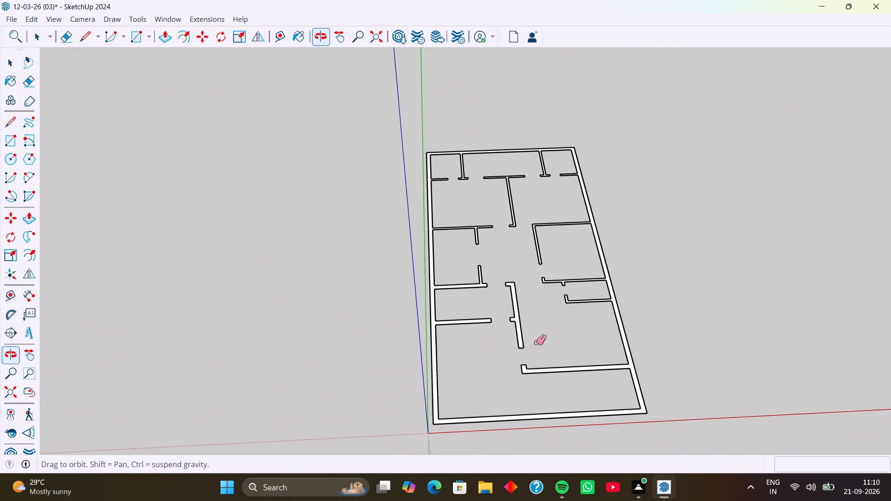
{"action": "scroll", "coordinate": [465, 341], "scroll_direction": "up", "scroll_amount": 3}
{"action": "middle_click_drag", "start_coordinate": [458, 342], "coordinate": [460, 379]}
{"action": "scroll", "coordinate": [460, 379], "scroll_direction": "up", "scroll_amount": 1}
{"action": "key", "text": "p"}
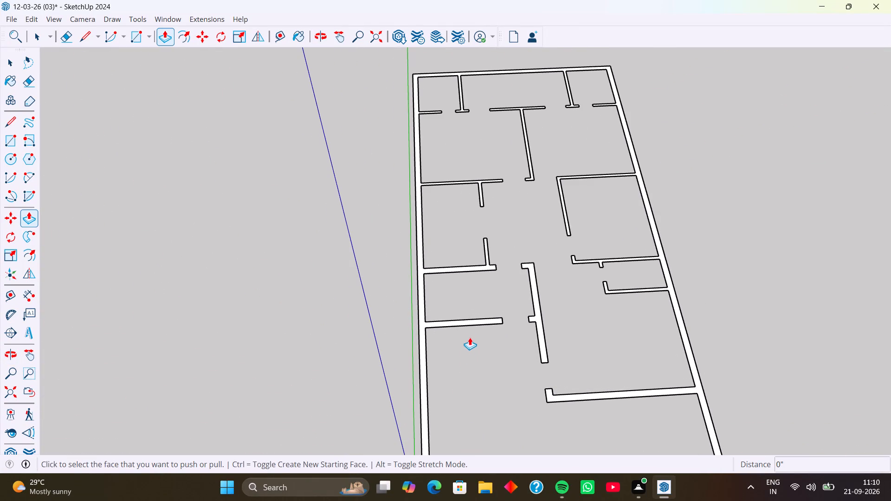
{"action": "left_click", "coordinate": [472, 322]}
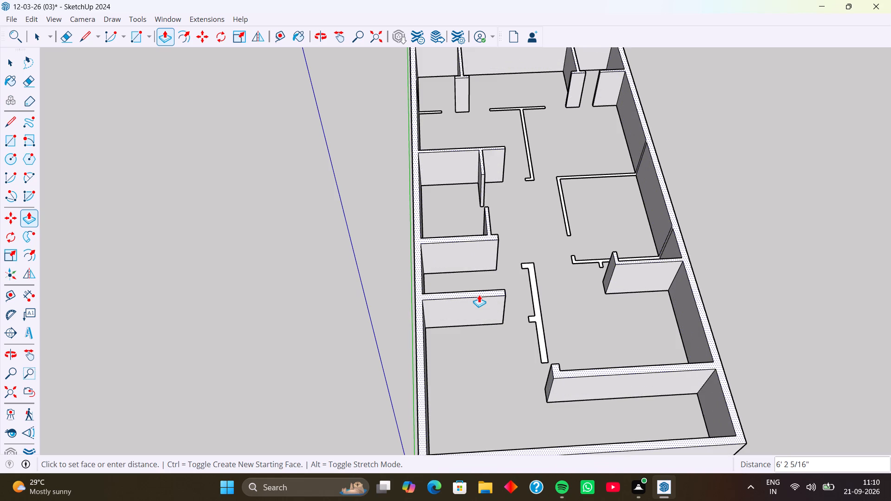
{"action": "type", "text": "10"}
{"action": "key", "text": "apostrophe"}
{"action": "key", "text": "Return"}
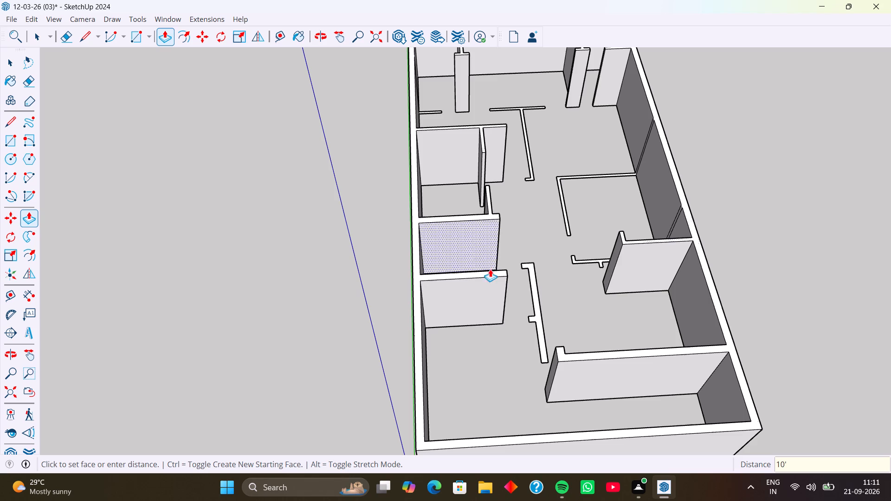
Raise the freestanding thick central wall, the thin wall beside the small room and its separate end stub by 10'.
{"action": "double_click", "coordinate": [537, 307]}
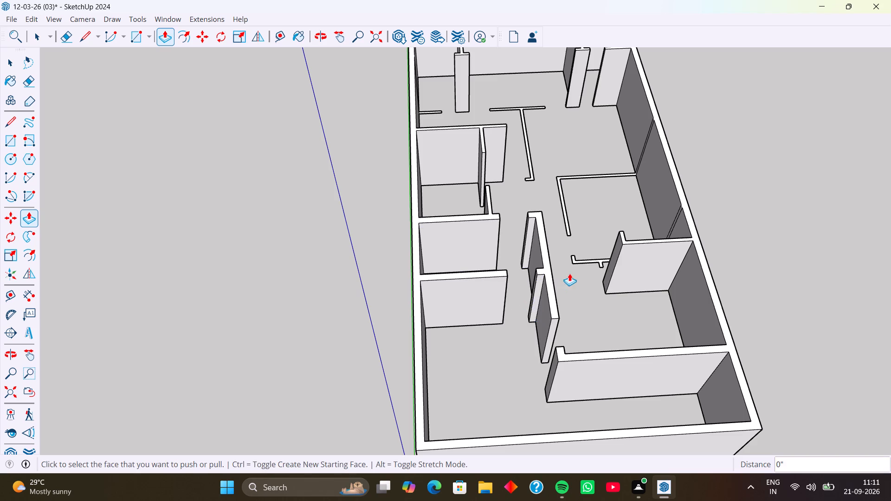
{"action": "middle_click_drag", "start_coordinate": [569, 273], "coordinate": [517, 322]}
{"action": "middle_click_drag", "start_coordinate": [549, 310], "coordinate": [493, 335]}
{"action": "middle_click_drag", "start_coordinate": [554, 313], "coordinate": [442, 283]}
{"action": "middle_click_drag", "start_coordinate": [636, 336], "coordinate": [471, 309]}
{"action": "middle_click_drag", "start_coordinate": [602, 366], "coordinate": [426, 357]}
{"action": "middle_click_drag", "start_coordinate": [537, 413], "coordinate": [368, 392]}
{"action": "scroll", "coordinate": [361, 325], "scroll_direction": "up", "scroll_amount": 4}
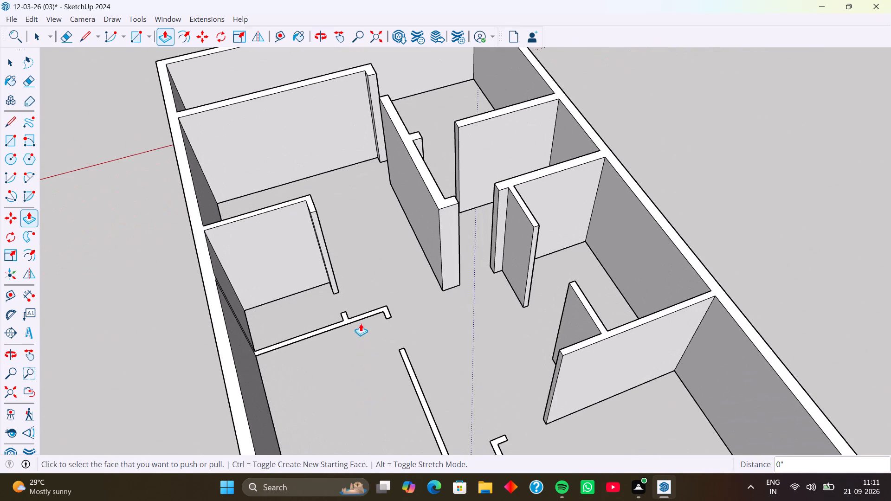
{"action": "left_click", "coordinate": [354, 316]}
{"action": "double_click", "coordinate": [345, 318]}
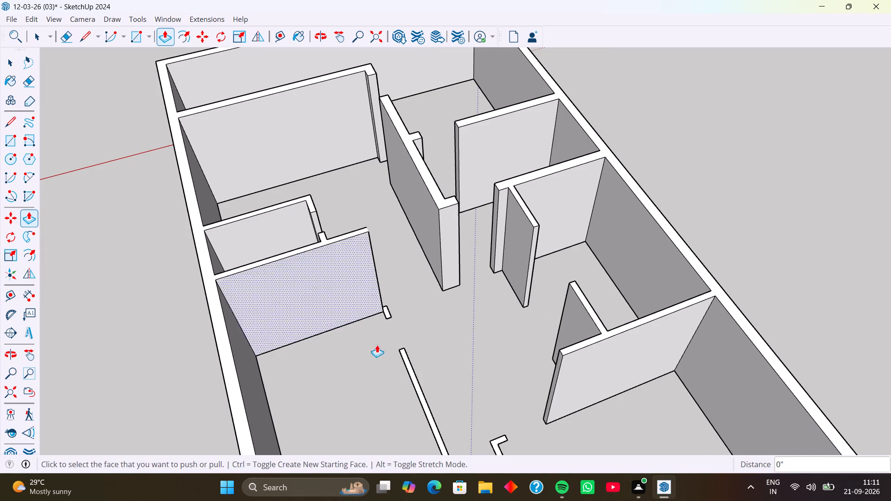
{"action": "scroll", "coordinate": [394, 305], "scroll_direction": "up", "scroll_amount": 10}
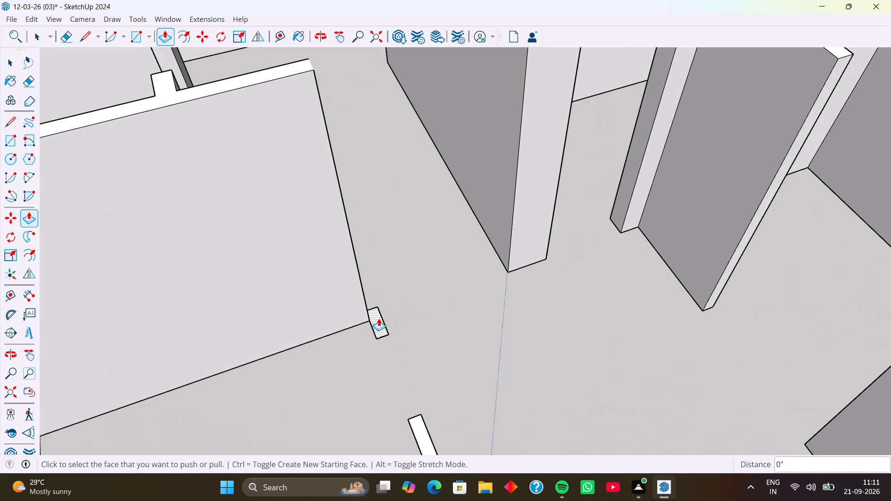
{"action": "double_click", "coordinate": [377, 319]}
Raise the L-shaped room wall, the freestanding T-shaped dividing wall and the short wall near the rear corner by 10'.
{"action": "scroll", "coordinate": [377, 321], "scroll_direction": "down", "scroll_amount": 12}
{"action": "scroll", "coordinate": [400, 369], "scroll_direction": "down", "scroll_amount": 5}
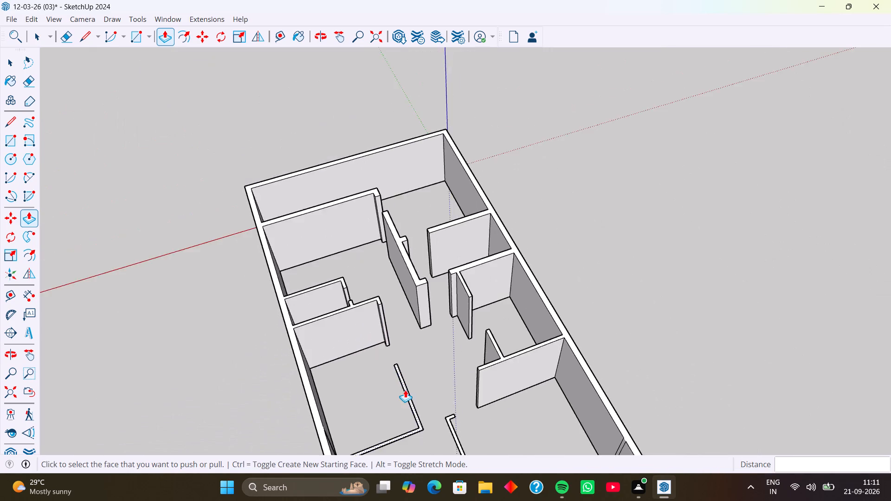
{"action": "scroll", "coordinate": [405, 391], "scroll_direction": "down", "scroll_amount": 4}
{"action": "scroll", "coordinate": [410, 414], "scroll_direction": "up", "scroll_amount": 20}
{"action": "scroll", "coordinate": [410, 414], "scroll_direction": "up", "scroll_amount": 1}
{"action": "double_click", "coordinate": [412, 411]}
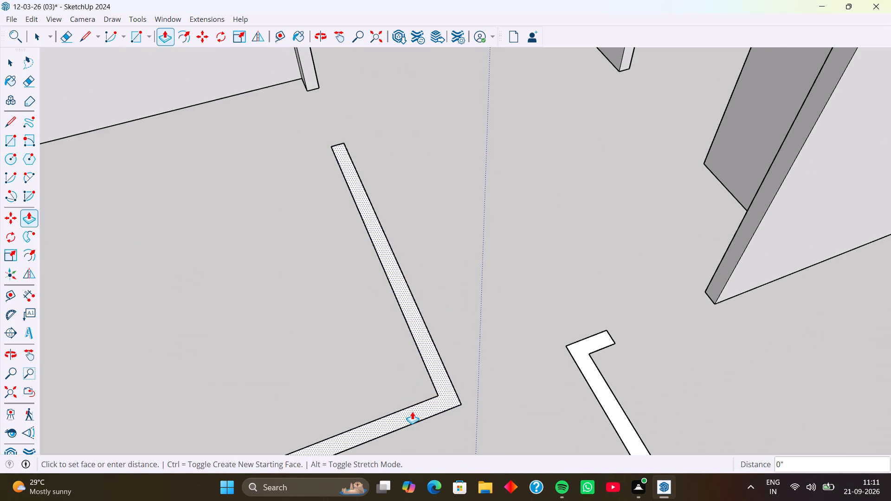
{"action": "scroll", "coordinate": [407, 385], "scroll_direction": "down", "scroll_amount": 18}
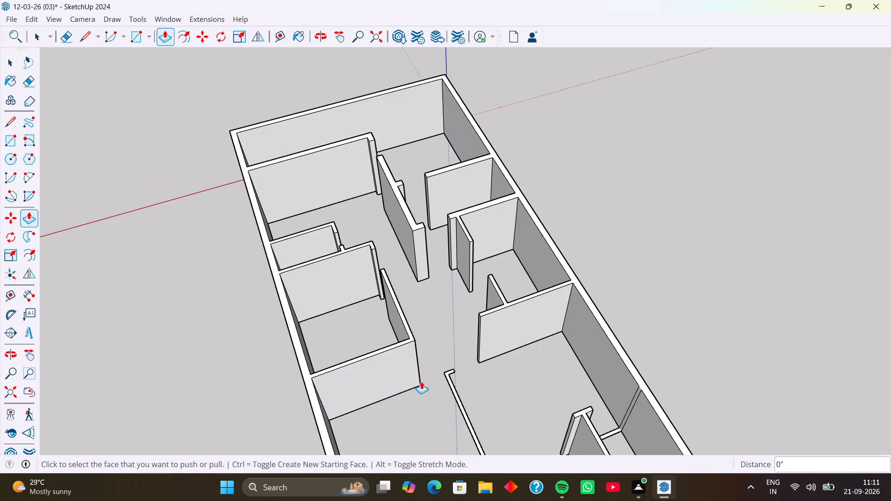
{"action": "middle_click_drag", "start_coordinate": [421, 381], "coordinate": [407, 267], "text": "shift"}
{"action": "middle_click_drag", "start_coordinate": [471, 329], "coordinate": [420, 365]}
{"action": "scroll", "coordinate": [494, 357], "scroll_direction": "up", "scroll_amount": 9}
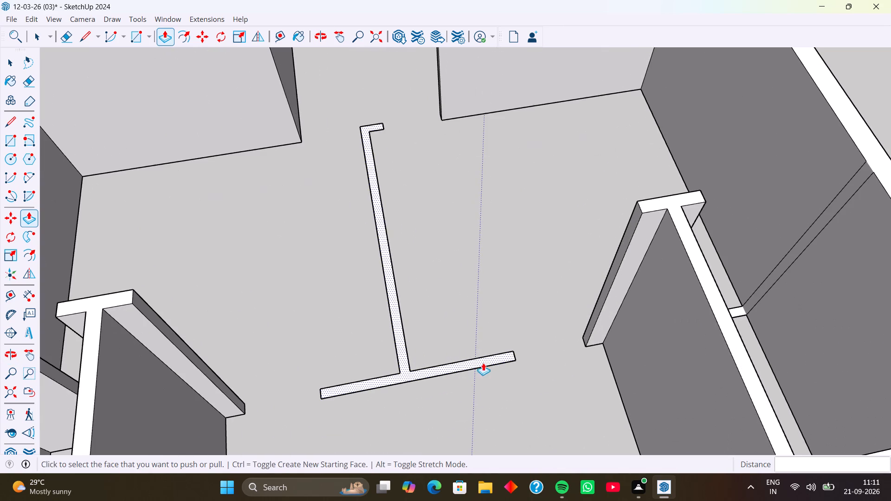
{"action": "double_click", "coordinate": [457, 366]}
{"action": "scroll", "coordinate": [510, 360], "scroll_direction": "down", "scroll_amount": 11}
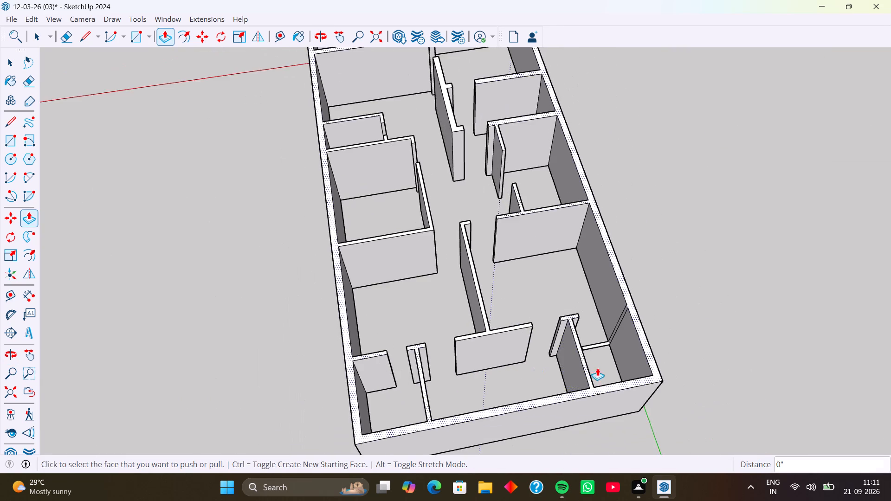
{"action": "middle_click_drag", "start_coordinate": [597, 368], "coordinate": [545, 390]}
{"action": "scroll", "coordinate": [571, 368], "scroll_direction": "up", "scroll_amount": 10}
{"action": "double_click", "coordinate": [576, 371]}
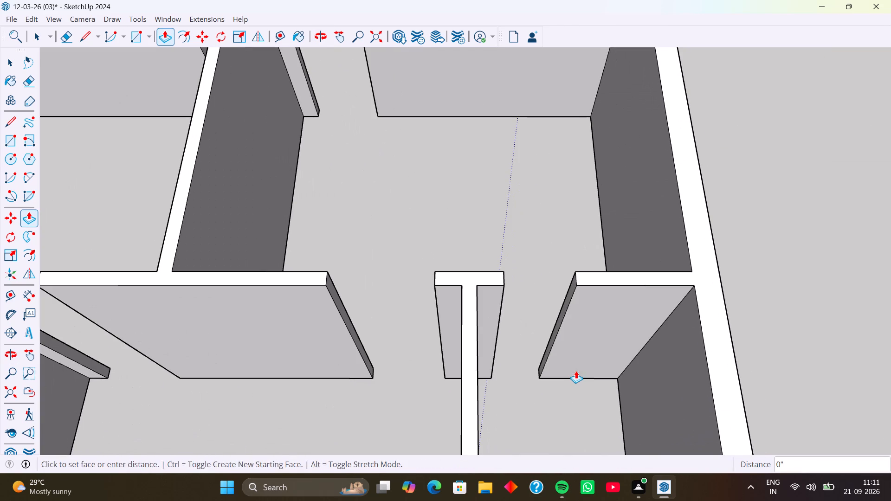
Erase the leftover vertical line on the thin room wall's face where it meets its end stub.
{"action": "scroll", "coordinate": [512, 353], "scroll_direction": "down", "scroll_amount": 11}
{"action": "middle_click_drag", "start_coordinate": [475, 375], "coordinate": [581, 342]}
{"action": "middle_click_drag", "start_coordinate": [507, 365], "coordinate": [582, 336]}
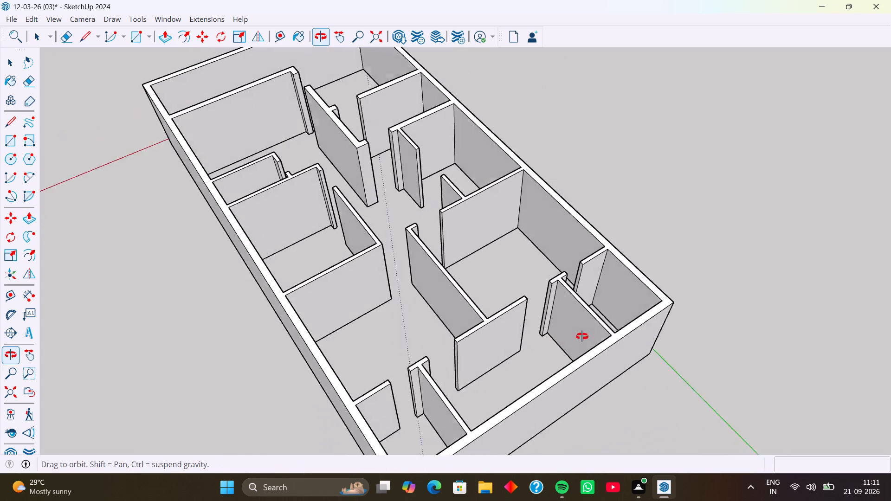
{"action": "middle_click_drag", "start_coordinate": [582, 336], "coordinate": [587, 331]}
{"action": "middle_click_drag", "start_coordinate": [494, 375], "coordinate": [588, 342]}
{"action": "middle_click_drag", "start_coordinate": [484, 354], "coordinate": [571, 337]}
{"action": "middle_click_drag", "start_coordinate": [450, 369], "coordinate": [573, 343]}
{"action": "middle_click_drag", "start_coordinate": [474, 354], "coordinate": [597, 320]}
{"action": "middle_click_drag", "start_coordinate": [484, 334], "coordinate": [585, 314]}
{"action": "middle_click_drag", "start_coordinate": [497, 328], "coordinate": [555, 317]}
{"action": "middle_click_drag", "start_coordinate": [518, 322], "coordinate": [594, 308]}
{"action": "middle_click_drag", "start_coordinate": [509, 338], "coordinate": [496, 383]}
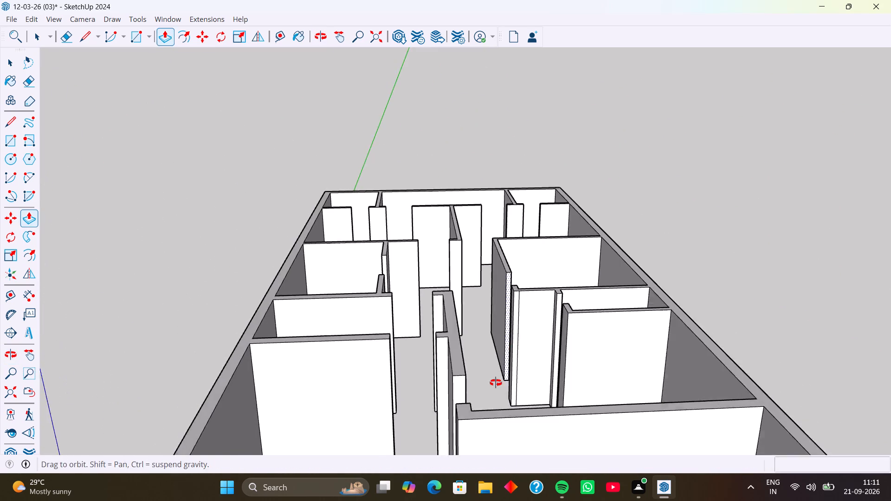
{"action": "middle_click_drag", "start_coordinate": [496, 383], "coordinate": [497, 395]}
{"action": "scroll", "coordinate": [516, 381], "scroll_direction": "up", "scroll_amount": 4}
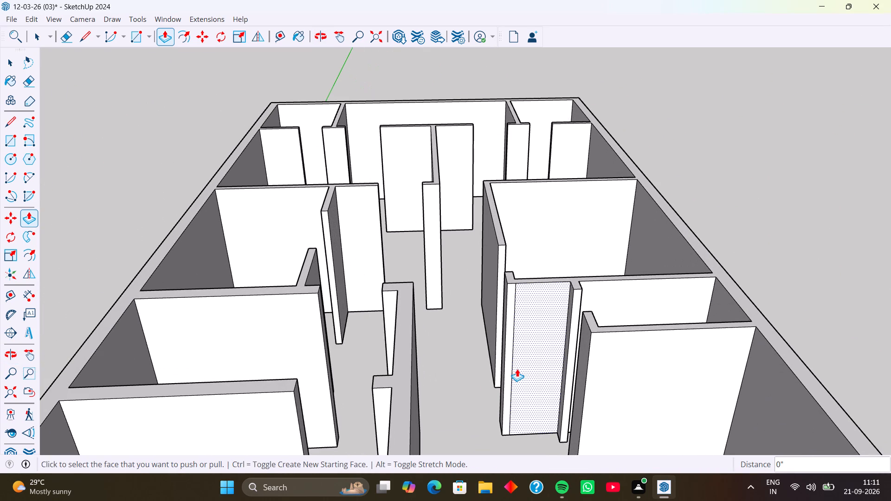
{"action": "key", "text": "e"}
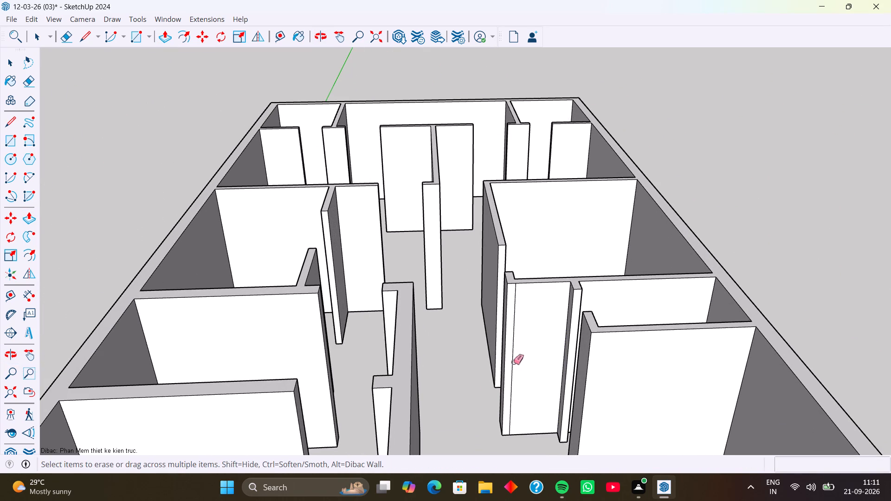
{"action": "left_click", "coordinate": [513, 362]}
Examine the raised walls and door openings of the whole house from several angles.
{"action": "scroll", "coordinate": [522, 336], "scroll_direction": "down", "scroll_amount": 5}
{"action": "middle_click_drag", "start_coordinate": [539, 323], "coordinate": [523, 417]}
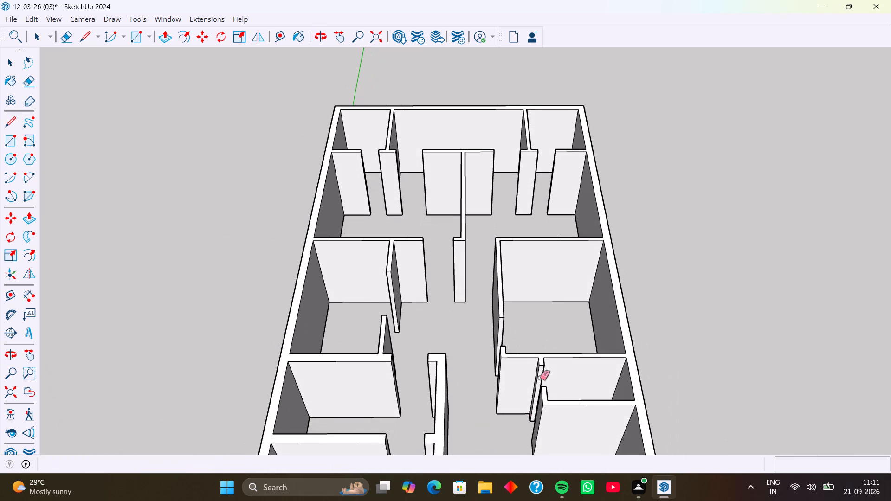
{"action": "middle_click_drag", "start_coordinate": [540, 378], "coordinate": [499, 429]}
{"action": "middle_click_drag", "start_coordinate": [526, 392], "coordinate": [467, 387]}
{"action": "middle_click_drag", "start_coordinate": [500, 369], "coordinate": [449, 342]}
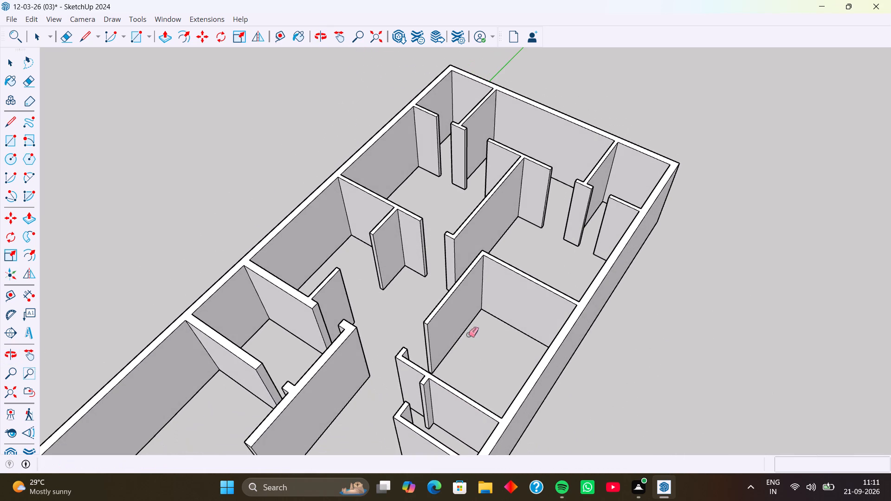
{"action": "middle_click_drag", "start_coordinate": [479, 371], "coordinate": [559, 328]}
{"action": "scroll", "coordinate": [506, 363], "scroll_direction": "down", "scroll_amount": 6}
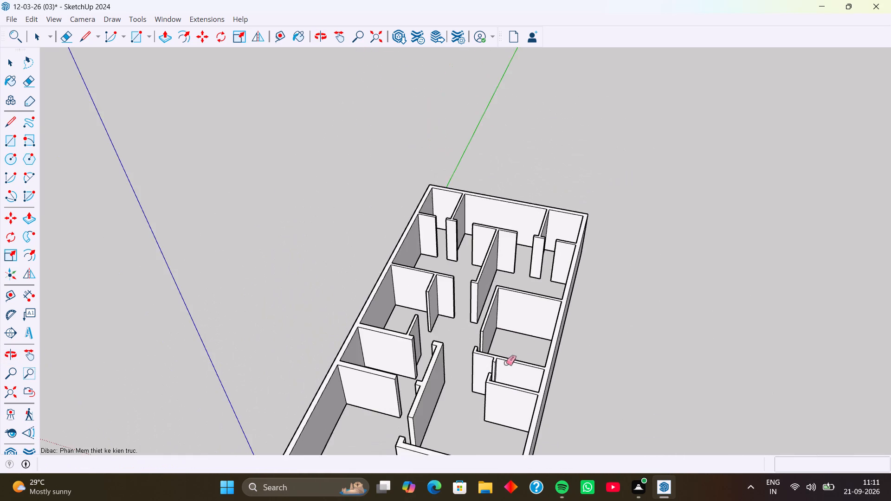
{"action": "scroll", "coordinate": [506, 363], "scroll_direction": "down", "scroll_amount": 5}
{"action": "middle_click_drag", "start_coordinate": [539, 343], "coordinate": [556, 285], "text": "shift"}
{"action": "middle_click_drag", "start_coordinate": [514, 369], "coordinate": [569, 291]}
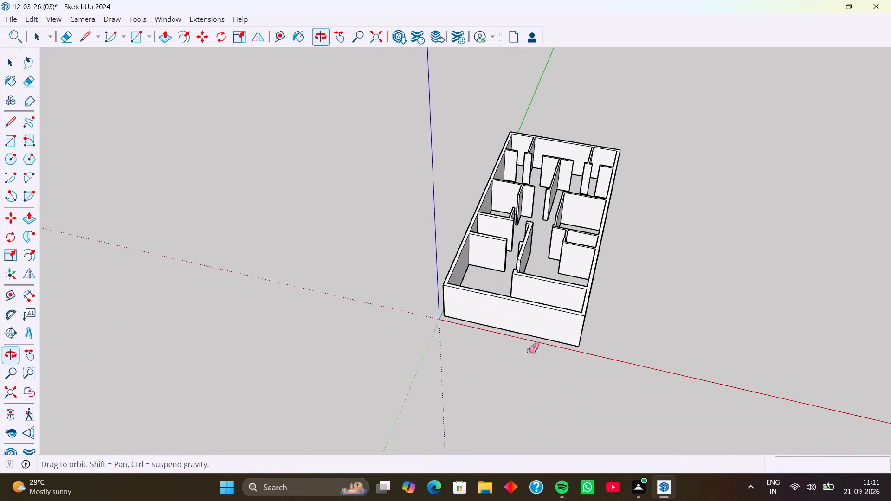
{"action": "middle_click_drag", "start_coordinate": [526, 350], "coordinate": [581, 333]}
{"action": "scroll", "coordinate": [569, 308], "scroll_direction": "up", "scroll_amount": 3}
{"action": "middle_click_drag", "start_coordinate": [560, 333], "coordinate": [582, 282]}
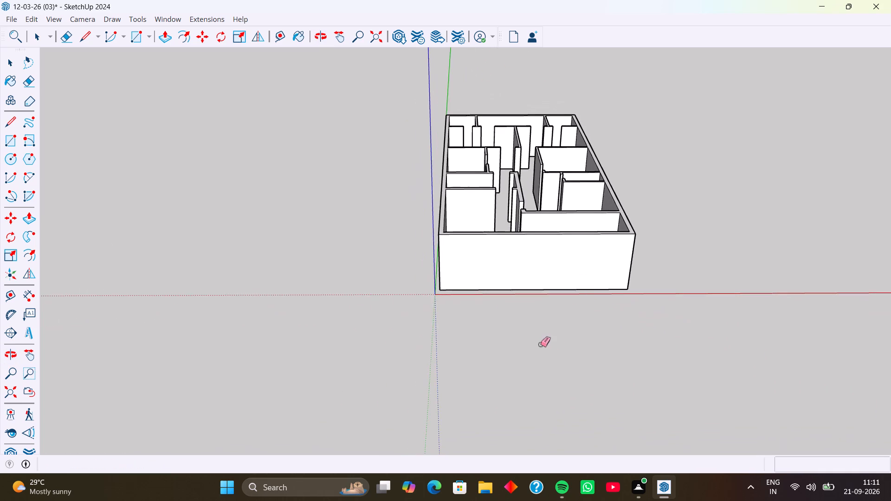
{"action": "scroll", "coordinate": [540, 344], "scroll_direction": "up", "scroll_amount": 3}
Select the outer walls together with both freestanding inner walls and make them one group.
{"action": "key", "text": "space"}
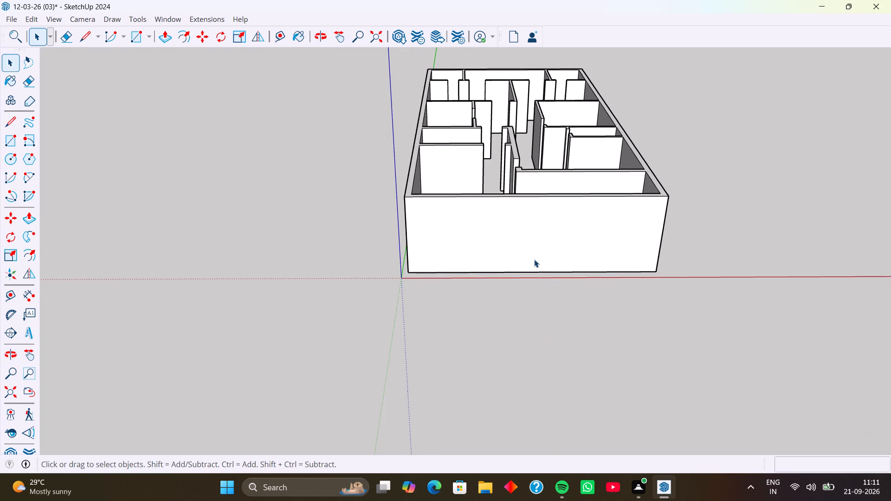
{"action": "triple_click", "coordinate": [536, 254]}
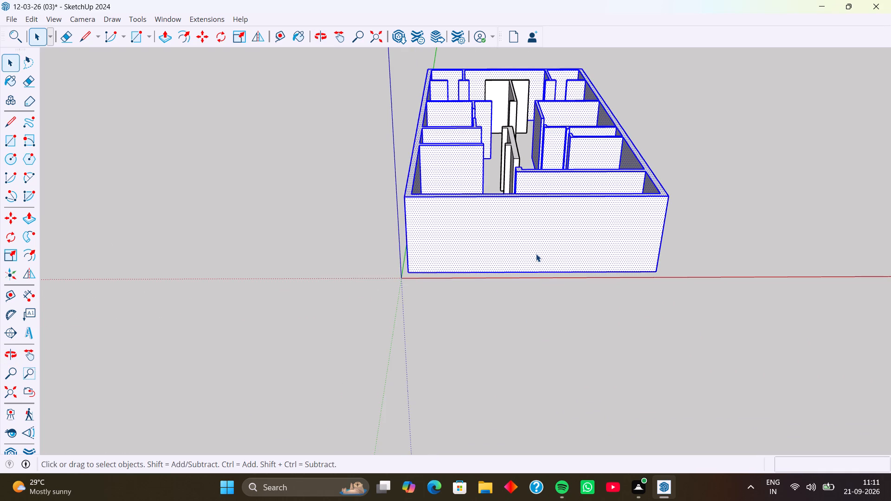
{"action": "triple_click", "coordinate": [536, 254]}
{"action": "triple_click", "coordinate": [536, 254]}
{"action": "triple_click", "coordinate": [536, 254]}
{"action": "left_click", "coordinate": [536, 254]}
{"action": "middle_click_drag", "start_coordinate": [544, 218], "coordinate": [440, 258]}
{"action": "middle_click_drag", "start_coordinate": [474, 251], "coordinate": [414, 276]}
{"action": "triple_click", "coordinate": [496, 196], "text": "shift"}
{"action": "triple_click", "coordinate": [496, 196], "text": "shift"}
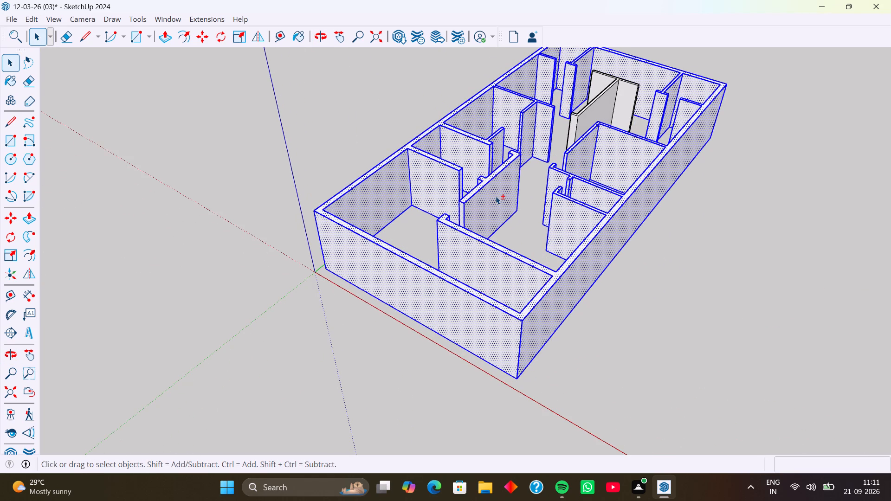
{"action": "triple_click", "coordinate": [597, 103], "text": "shift"}
{"action": "double_click", "coordinate": [597, 103], "text": "shift"}
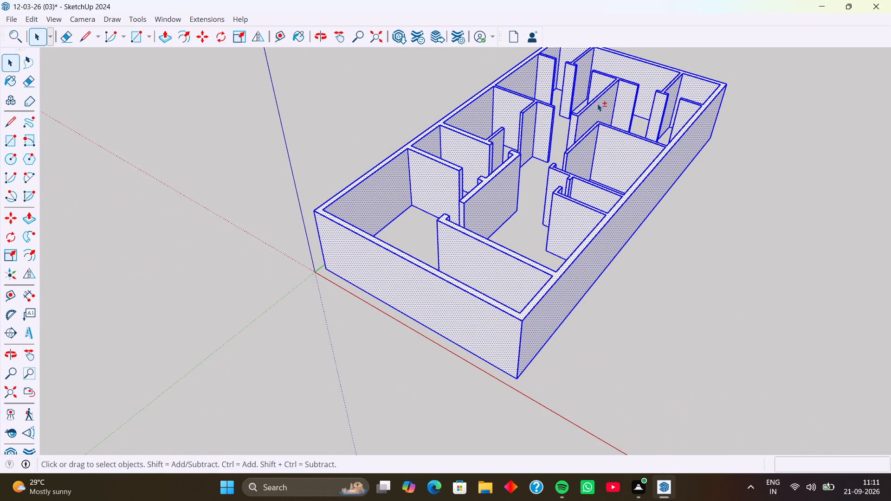
{"action": "triple_click", "coordinate": [597, 103], "text": "shift"}
{"action": "left_click", "coordinate": [597, 103], "text": "shift"}
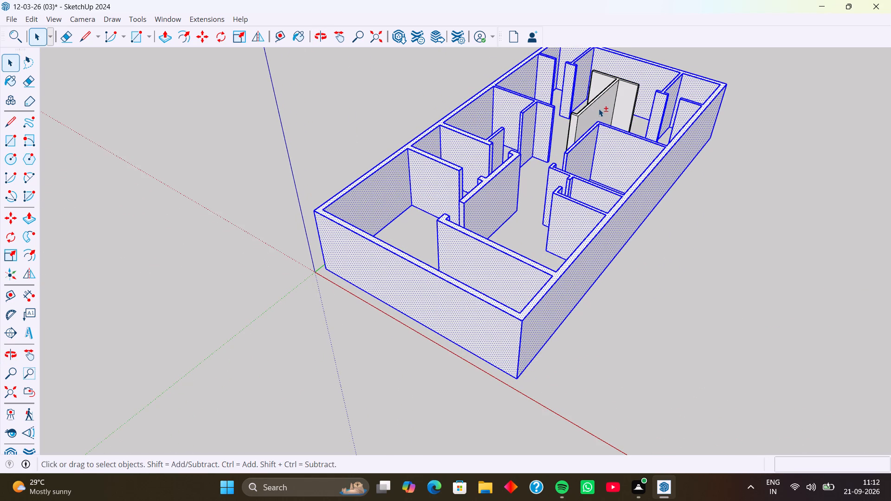
{"action": "triple_click", "coordinate": [599, 109], "text": "shift"}
{"action": "double_click", "coordinate": [599, 109], "text": "shift"}
{"action": "left_click", "coordinate": [599, 109], "text": "shift"}
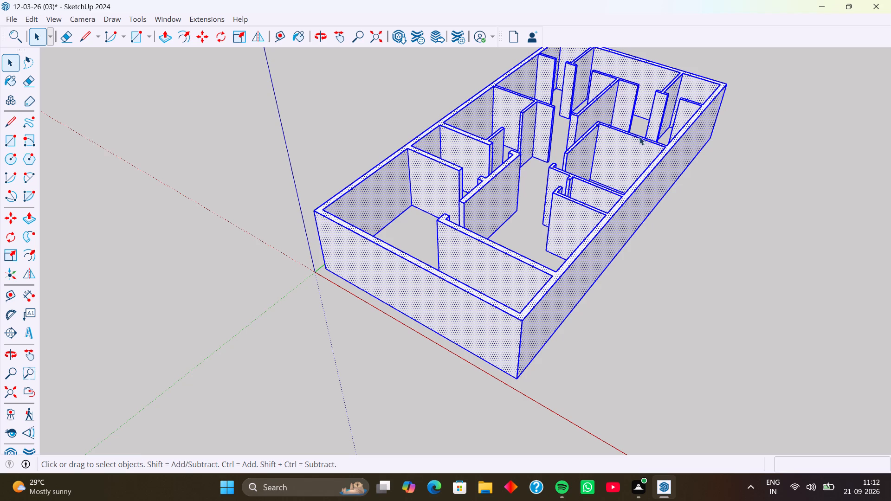
{"action": "middle_click_drag", "start_coordinate": [638, 137], "coordinate": [587, 184]}
{"action": "middle_click_drag", "start_coordinate": [638, 175], "coordinate": [565, 276]}
{"action": "middle_click_drag", "start_coordinate": [582, 252], "coordinate": [726, 121]}
{"action": "middle_click_drag", "start_coordinate": [613, 216], "coordinate": [671, 189]}
{"action": "right_click", "coordinate": [587, 206]}
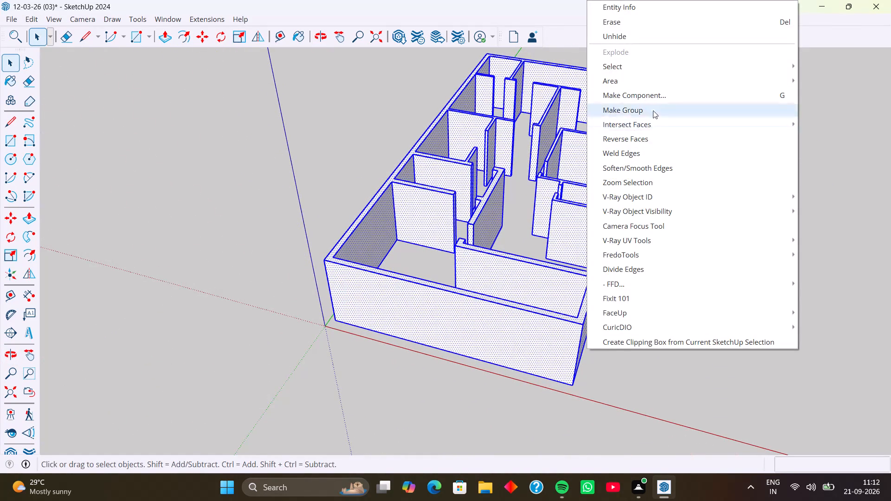
{"action": "left_click", "coordinate": [653, 110]}
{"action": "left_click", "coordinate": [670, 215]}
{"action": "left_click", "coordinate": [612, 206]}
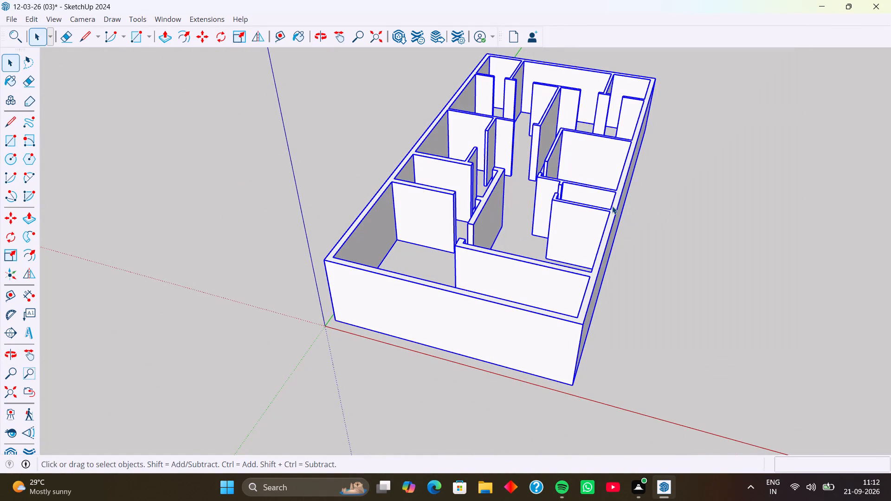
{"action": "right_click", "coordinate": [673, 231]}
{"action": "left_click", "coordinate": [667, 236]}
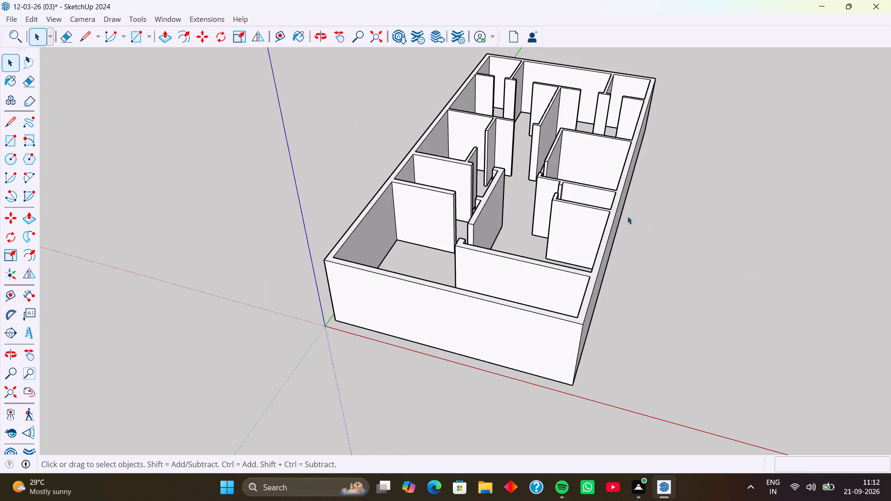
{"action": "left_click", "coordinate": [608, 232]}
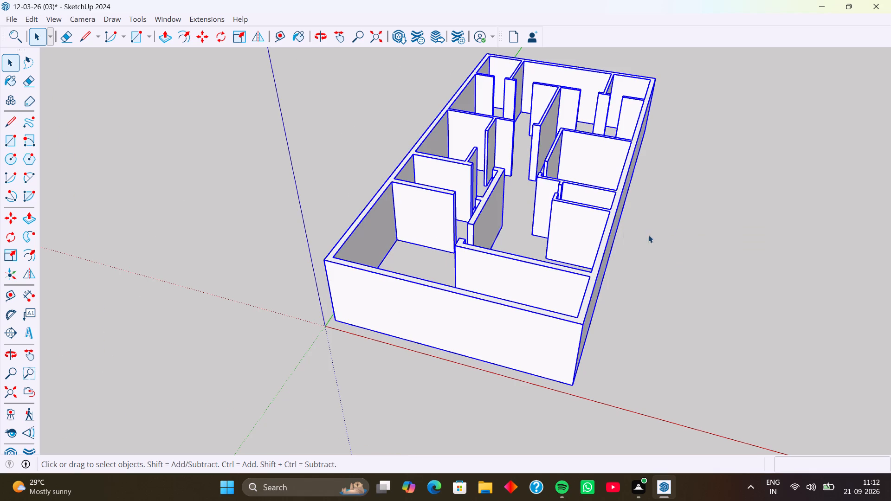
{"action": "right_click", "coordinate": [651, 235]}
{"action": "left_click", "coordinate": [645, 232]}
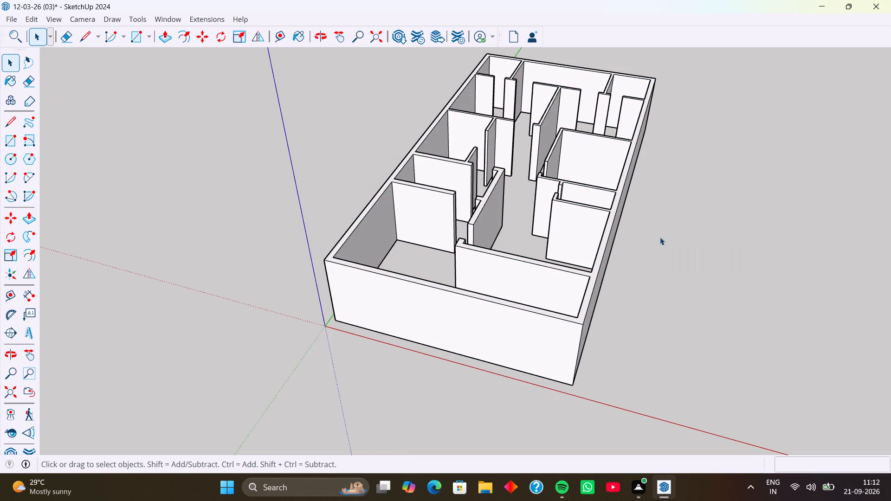
Examine the grouped walls of the whole house from several angles and from above.
{"action": "scroll", "coordinate": [547, 250], "scroll_direction": "down", "scroll_amount": 5}
{"action": "middle_click_drag", "start_coordinate": [562, 237], "coordinate": [593, 303]}
{"action": "middle_click_drag", "start_coordinate": [567, 260], "coordinate": [611, 300]}
{"action": "middle_click_drag", "start_coordinate": [517, 241], "coordinate": [584, 254]}
{"action": "middle_click_drag", "start_coordinate": [516, 245], "coordinate": [589, 232]}
{"action": "middle_click_drag", "start_coordinate": [476, 248], "coordinate": [618, 221]}
{"action": "middle_click_drag", "start_coordinate": [580, 207], "coordinate": [592, 204]}
{"action": "middle_click_drag", "start_coordinate": [525, 212], "coordinate": [522, 213]}
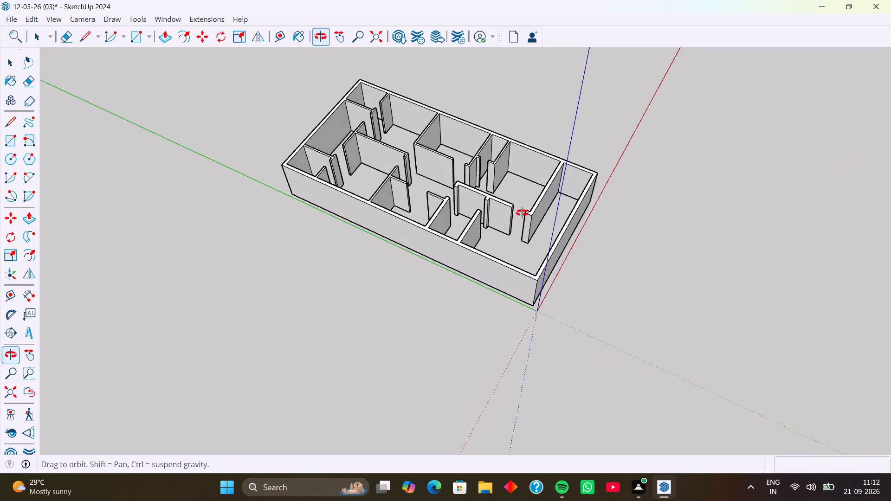
{"action": "middle_click_drag", "start_coordinate": [522, 213], "coordinate": [456, 247]}
{"action": "middle_click_drag", "start_coordinate": [577, 232], "coordinate": [491, 288]}
{"action": "middle_click_drag", "start_coordinate": [538, 251], "coordinate": [474, 279]}
{"action": "middle_click_drag", "start_coordinate": [557, 247], "coordinate": [431, 244]}
{"action": "middle_click_drag", "start_coordinate": [532, 242], "coordinate": [421, 244]}
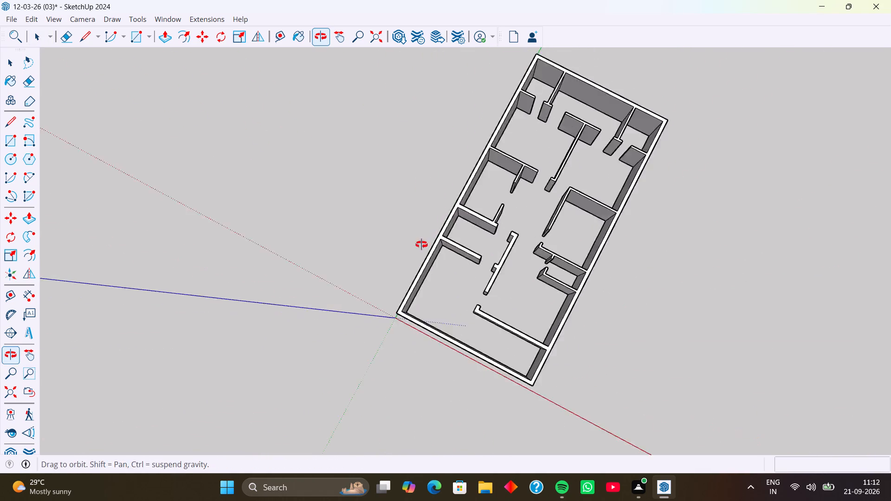
{"action": "middle_click_drag", "start_coordinate": [421, 244], "coordinate": [382, 232]}
{"action": "middle_click_drag", "start_coordinate": [535, 237], "coordinate": [417, 239]}
{"action": "middle_click_drag", "start_coordinate": [517, 255], "coordinate": [471, 263]}
Place two lengthwise floor guides in the narrow bay between the two cross walls, each 3' in from one side wall.
{"action": "scroll", "coordinate": [471, 264], "scroll_direction": "up", "scroll_amount": 8}
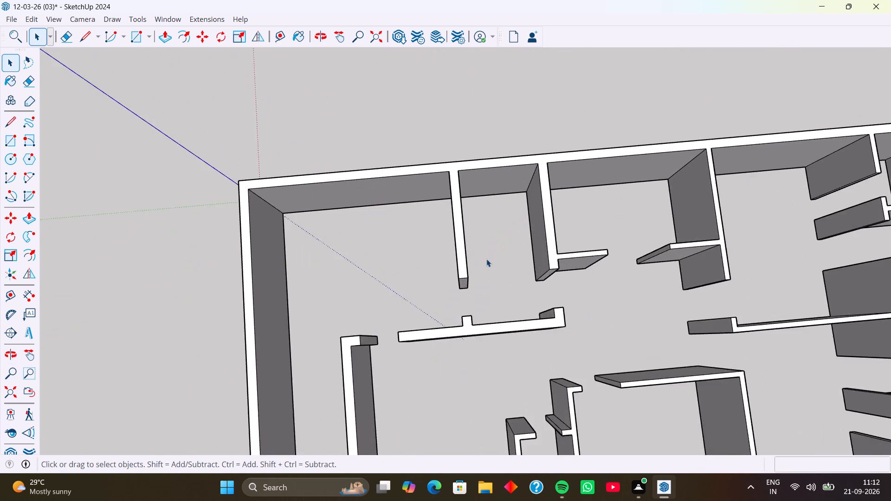
{"action": "scroll", "coordinate": [486, 259], "scroll_direction": "up", "scroll_amount": 3}
{"action": "middle_click_drag", "start_coordinate": [473, 263], "coordinate": [441, 256]}
{"action": "middle_click_drag", "start_coordinate": [508, 265], "coordinate": [473, 247]}
{"action": "scroll", "coordinate": [473, 247], "scroll_direction": "up", "scroll_amount": 2}
{"action": "middle_click_drag", "start_coordinate": [478, 255], "coordinate": [464, 253]}
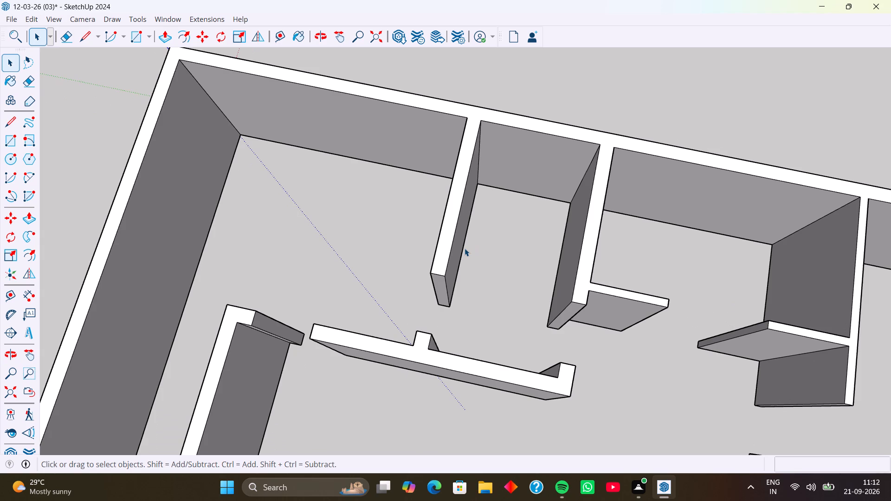
{"action": "scroll", "coordinate": [465, 248], "scroll_direction": "up", "scroll_amount": 1}
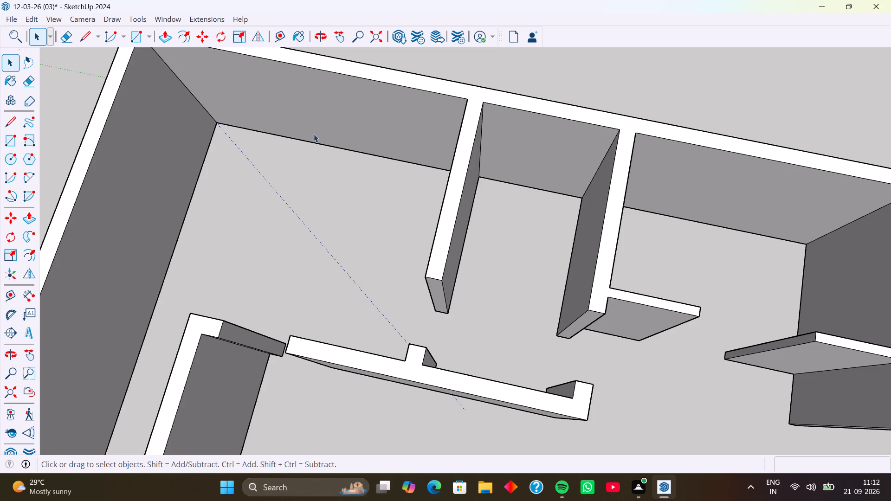
{"action": "left_click", "coordinate": [281, 32]}
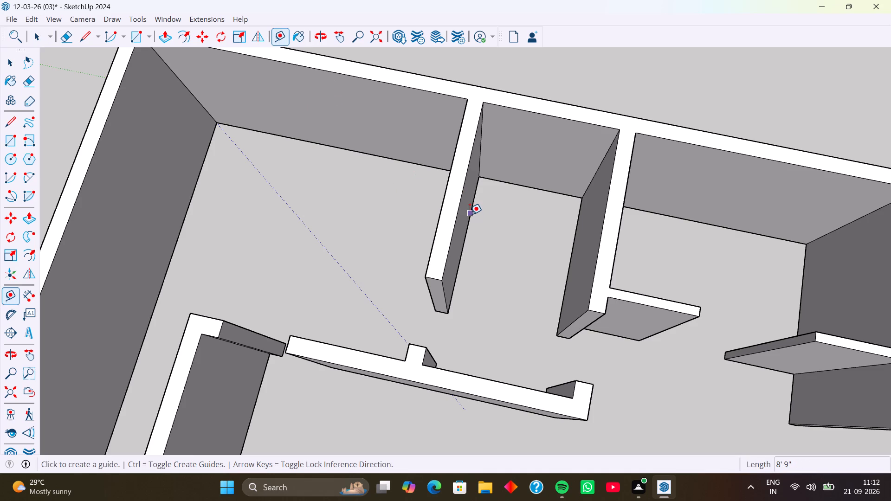
{"action": "left_click", "coordinate": [470, 214]}
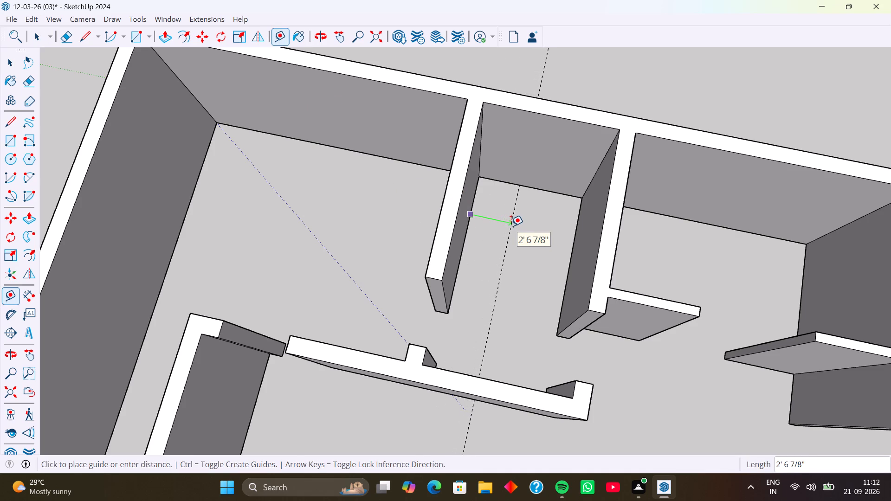
{"action": "key", "text": "3"}
{"action": "key", "text": "apostrophe"}
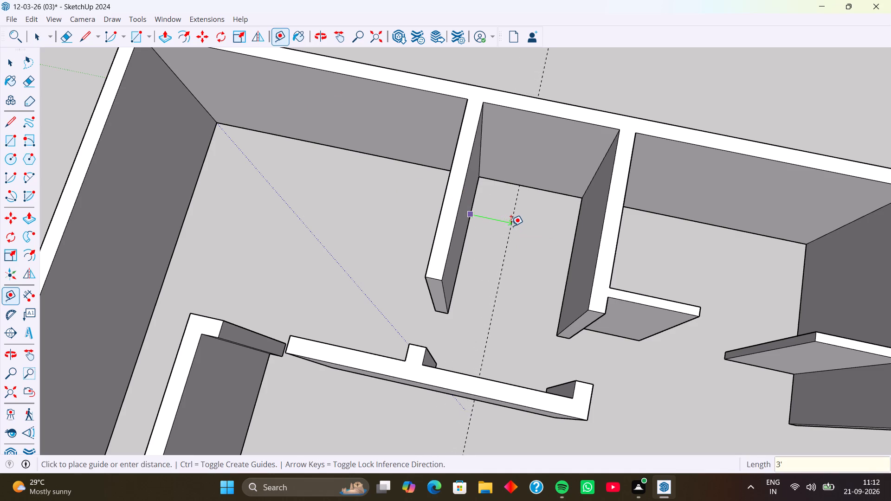
{"action": "key", "text": "Return"}
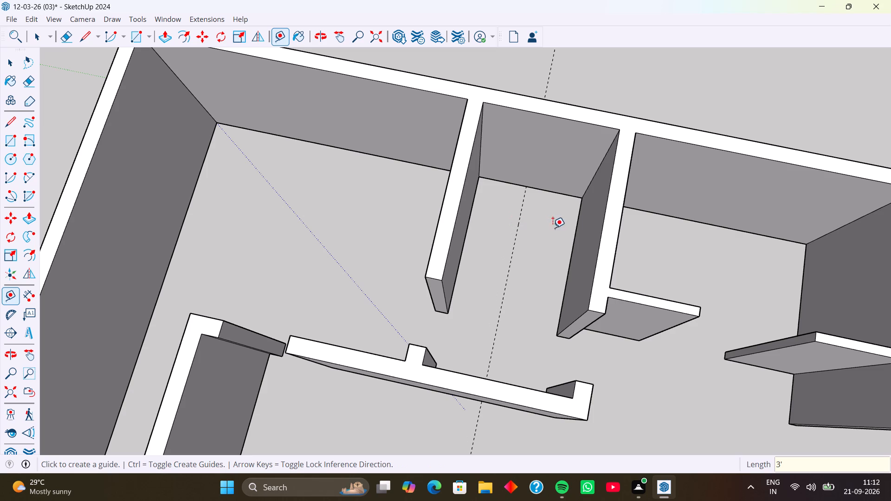
{"action": "left_click", "coordinate": [573, 244]}
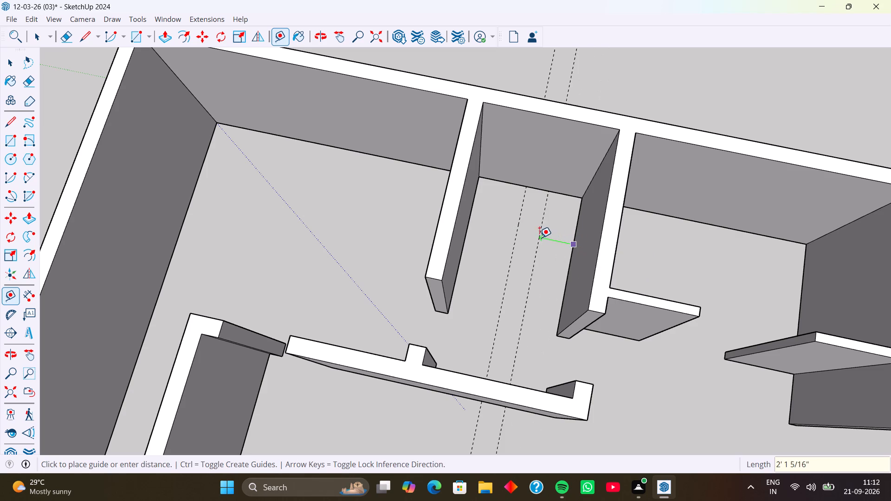
{"action": "type", "text": "3'"}
{"action": "key", "text": "Return"}
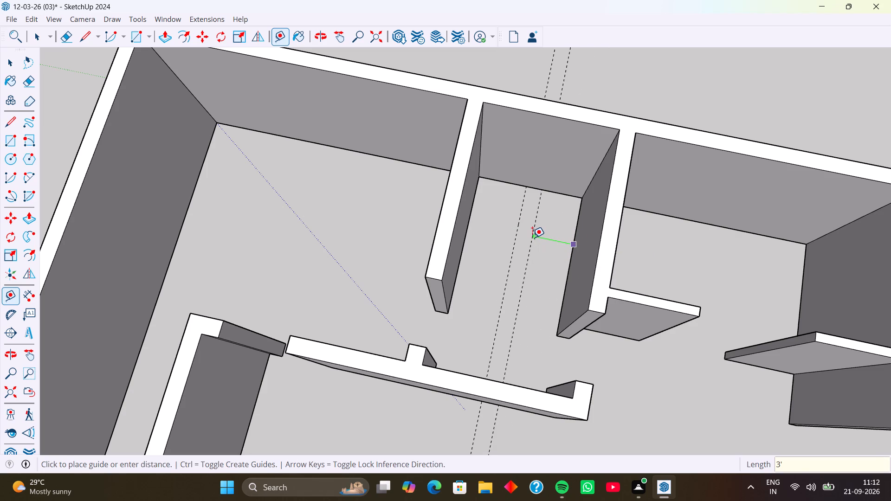
Place a floor guide across the narrow bay, 3' from the inner base edge of the outer wall.
{"action": "left_click", "coordinate": [544, 191]}
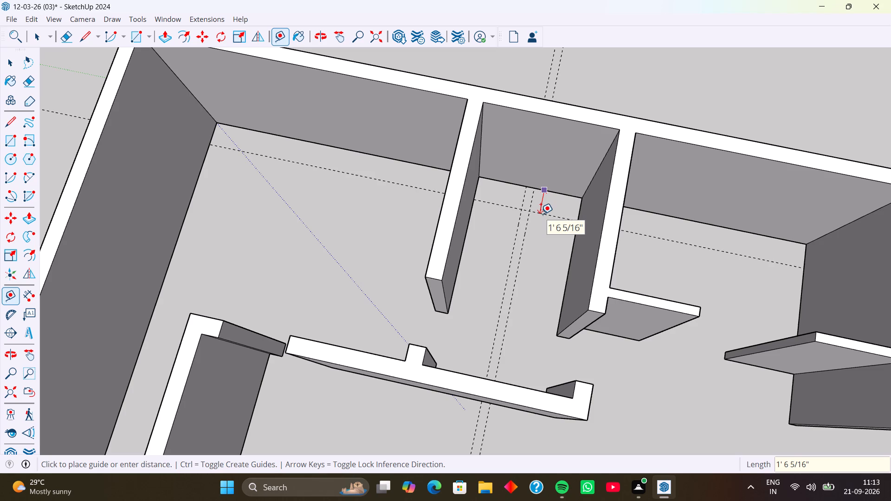
{"action": "key", "text": "3"}
{"action": "key", "text": "apostrophe"}
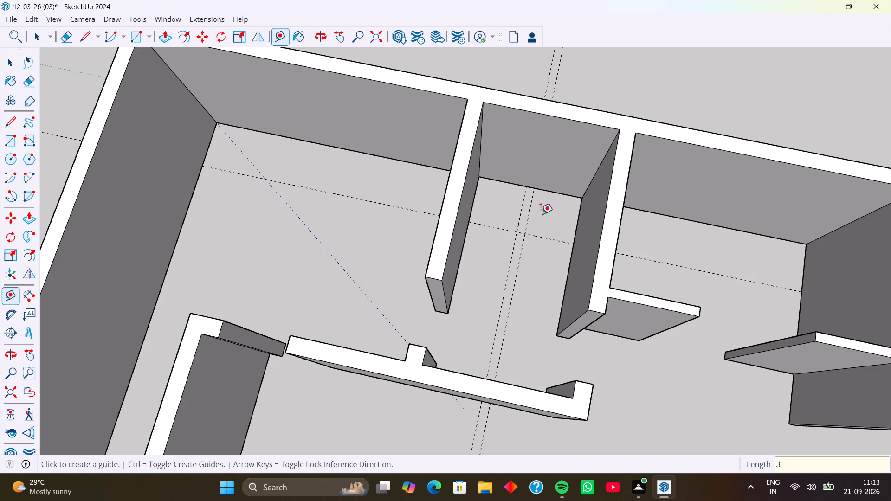
{"action": "key", "text": "Return"}
Place a second cross guide 5'7" from the first cross guide, toward the open end of the narrow bay.
{"action": "scroll", "coordinate": [512, 244], "scroll_direction": "down", "scroll_amount": 2}
{"action": "middle_click_drag", "start_coordinate": [532, 257], "coordinate": [539, 146]}
{"action": "middle_click_drag", "start_coordinate": [537, 222], "coordinate": [528, 286]}
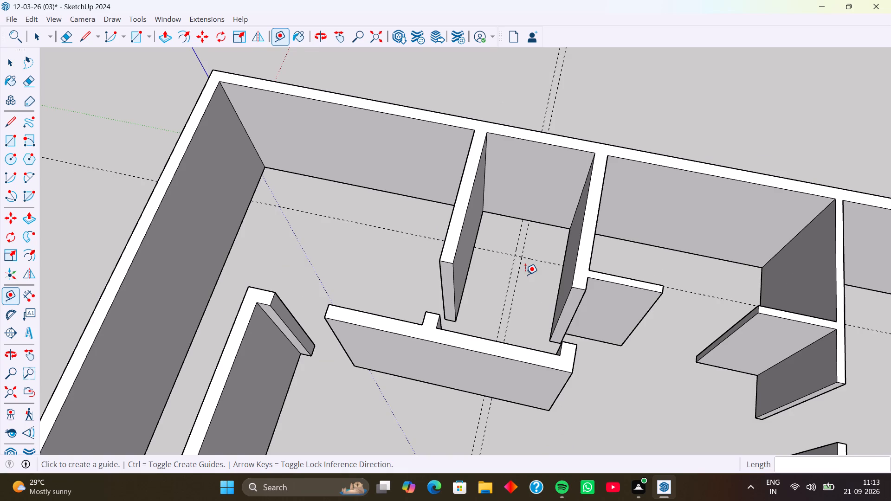
{"action": "scroll", "coordinate": [525, 275], "scroll_direction": "up", "scroll_amount": 3}
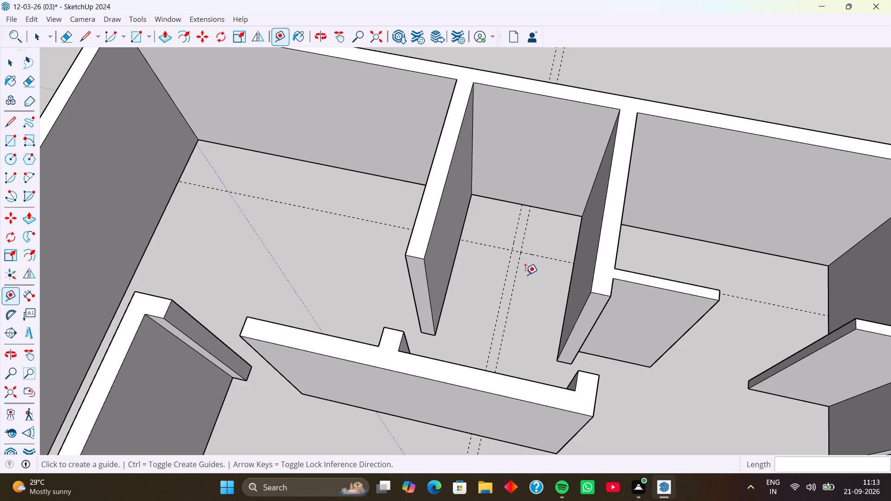
{"action": "left_click", "coordinate": [559, 260]}
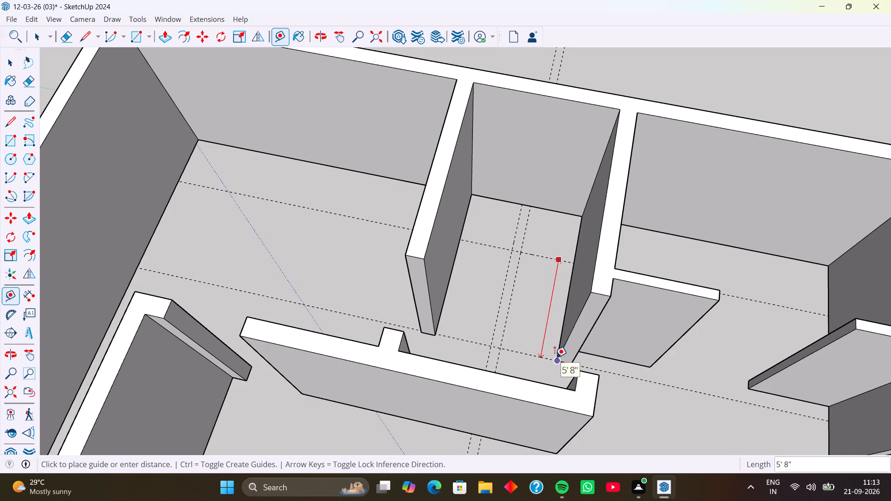
{"action": "key", "text": "2"}
{"action": "key", "text": "apostrophe"}
{"action": "key", "text": "BackSpace"}
{"action": "key", "text": "BackSpace"}
{"action": "type", "text": "5'"}
{"action": "key", "text": "7"}
{"action": "key", "text": "Return"}
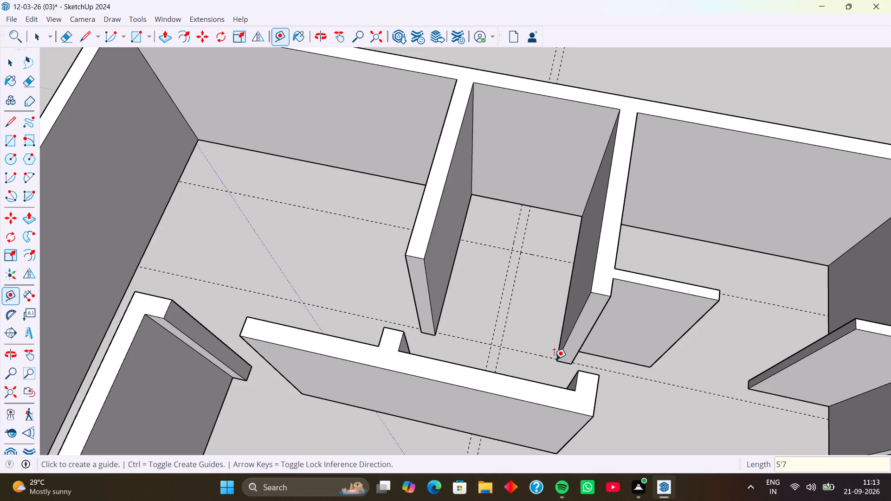
Check the new cross guide against the side walls' ends and set its distance to 5'6".
{"action": "scroll", "coordinate": [542, 361], "scroll_direction": "up", "scroll_amount": 11}
{"action": "middle_click_drag", "start_coordinate": [548, 386], "coordinate": [575, 422]}
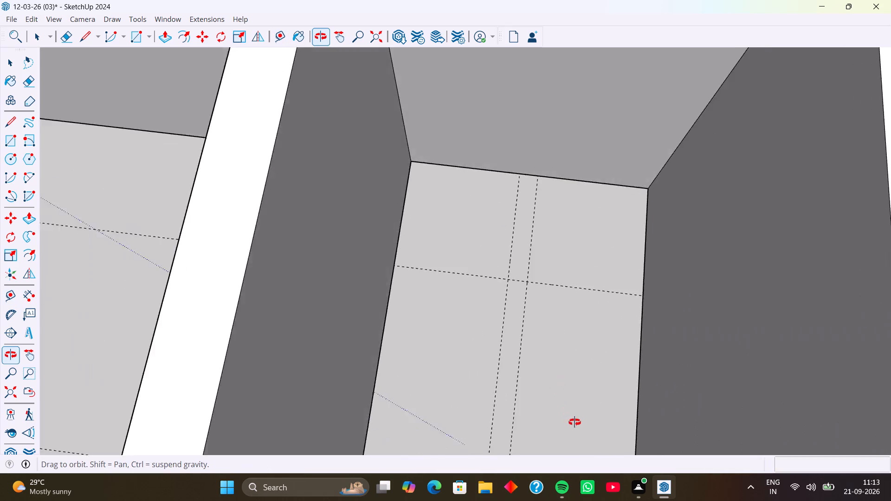
{"action": "middle_click_drag", "start_coordinate": [575, 422], "coordinate": [544, 354]}
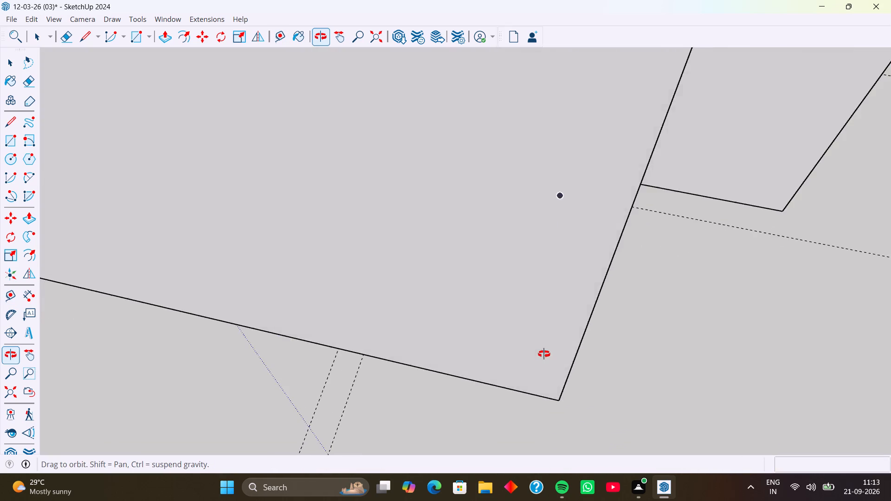
{"action": "middle_click_drag", "start_coordinate": [544, 354], "coordinate": [501, 360]}
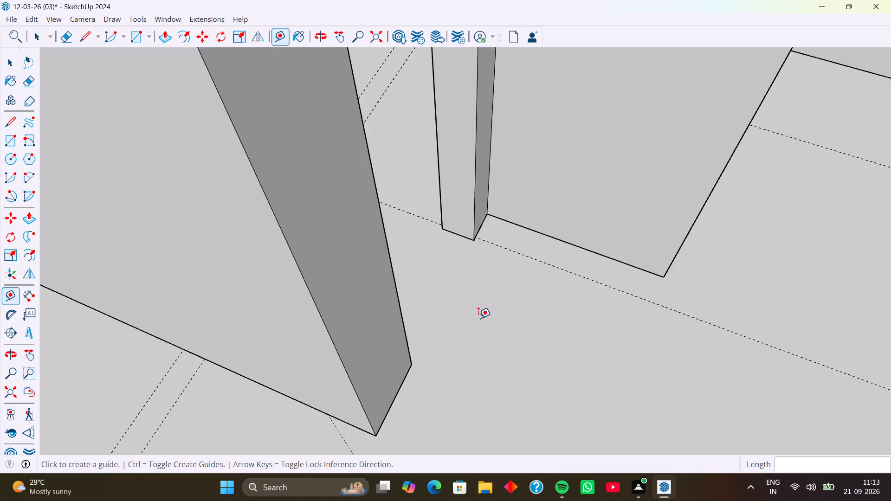
{"action": "scroll", "coordinate": [478, 318], "scroll_direction": "down", "scroll_amount": 11}
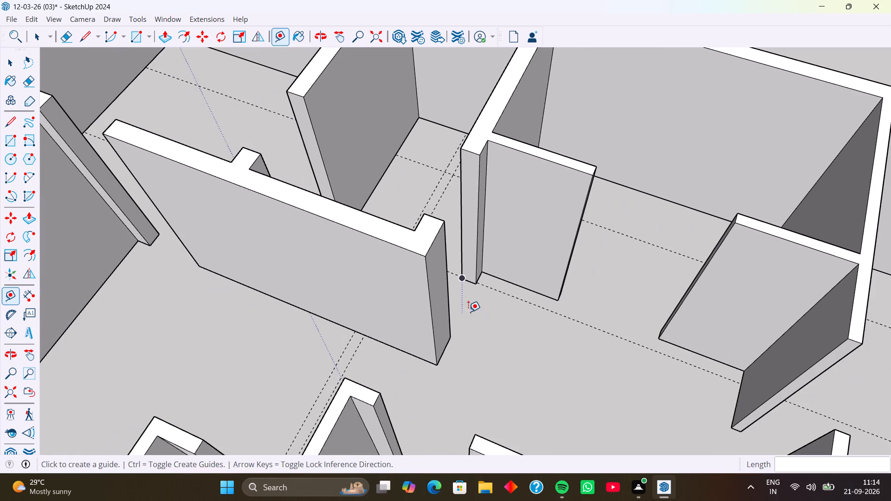
{"action": "middle_click_drag", "start_coordinate": [445, 304], "coordinate": [487, 339], "text": "shift"}
{"action": "middle_click_drag", "start_coordinate": [466, 309], "coordinate": [435, 384]}
{"action": "middle_click_drag", "start_coordinate": [443, 361], "coordinate": [465, 361]}
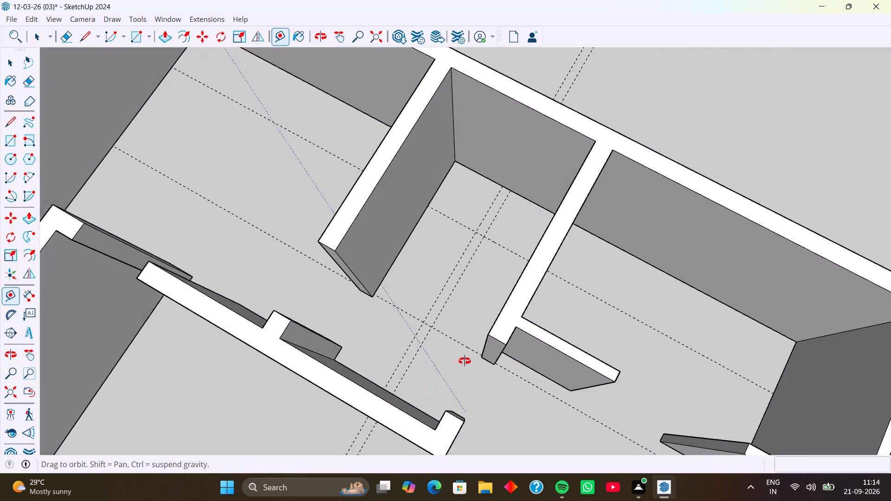
{"action": "middle_click_drag", "start_coordinate": [465, 361], "coordinate": [495, 359]}
{"action": "middle_click_drag", "start_coordinate": [440, 373], "coordinate": [526, 374]}
{"action": "scroll", "coordinate": [530, 352], "scroll_direction": "up", "scroll_amount": 6}
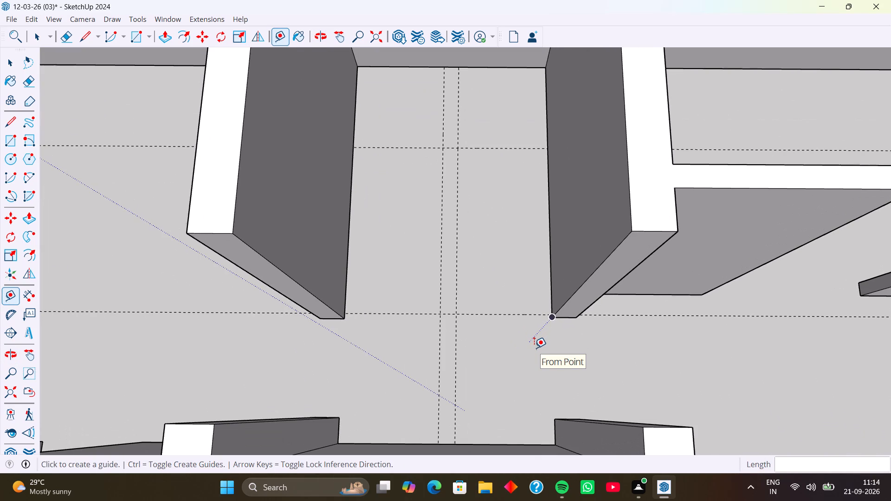
{"action": "type", "text": "5'"}
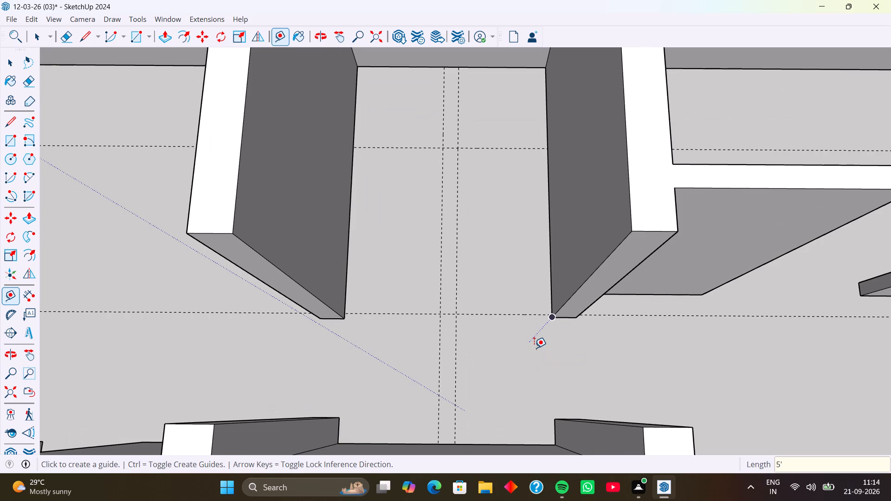
{"action": "key", "text": "6"}
{"action": "key", "text": "Return"}
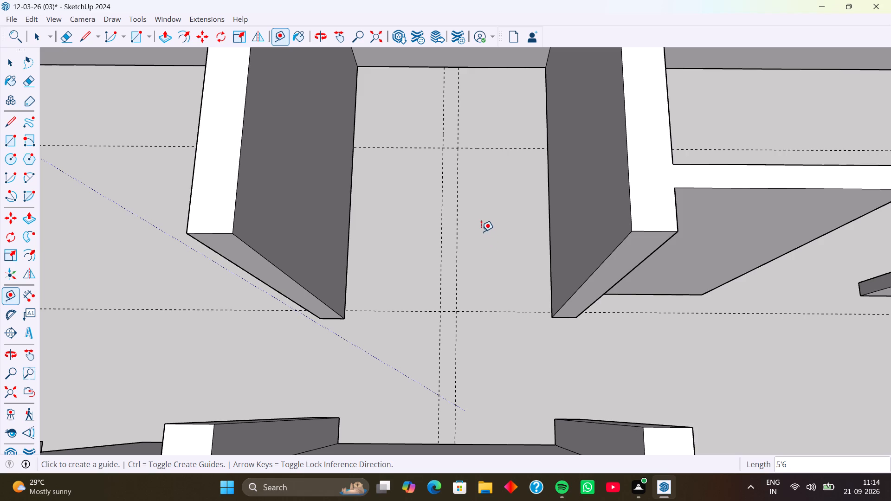
Draw a 6'6" line across the narrow bay along the cross guide nearest the outer wall, from side wall to side wall.
{"action": "key", "text": "space"}
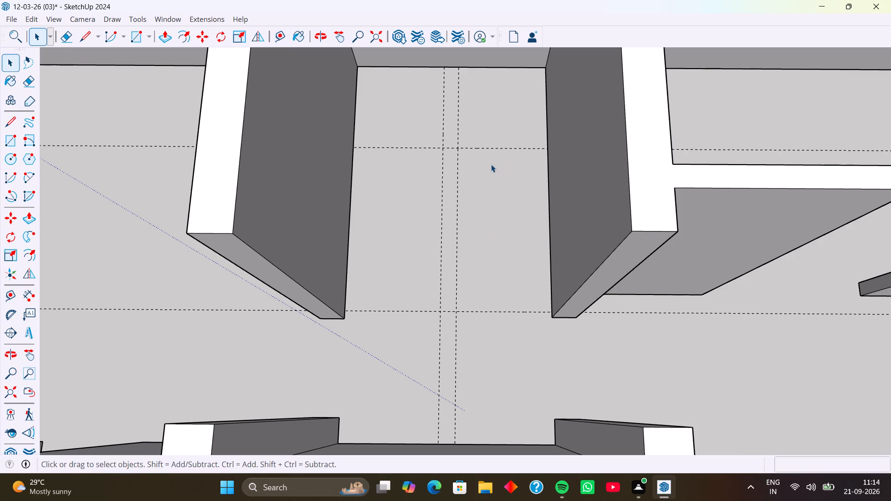
{"action": "key", "text": "l"}
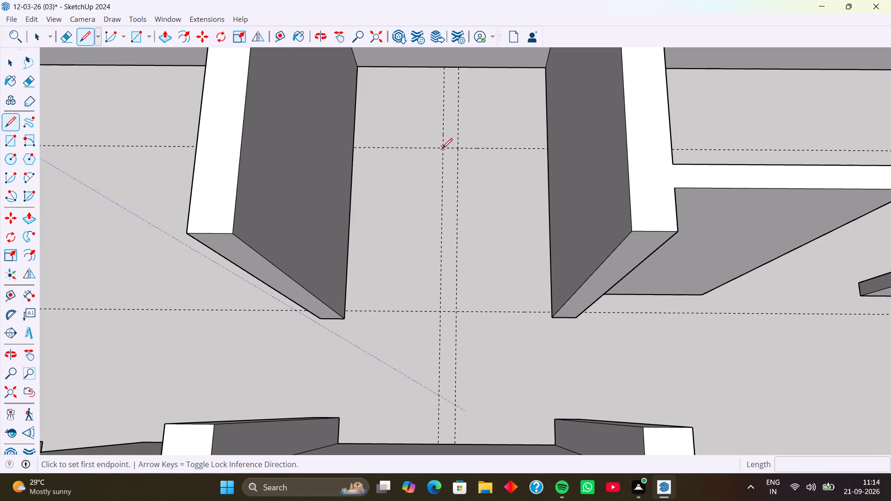
{"action": "left_click", "coordinate": [357, 147]}
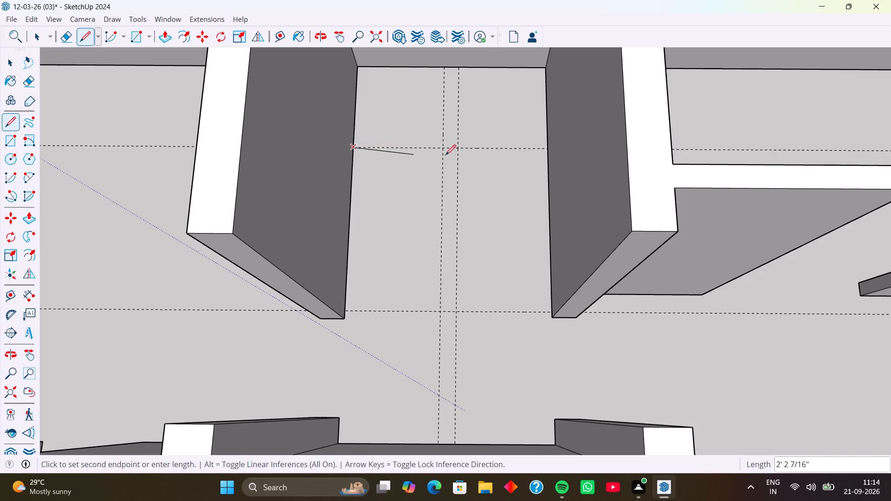
{"action": "left_click", "coordinate": [545, 149]}
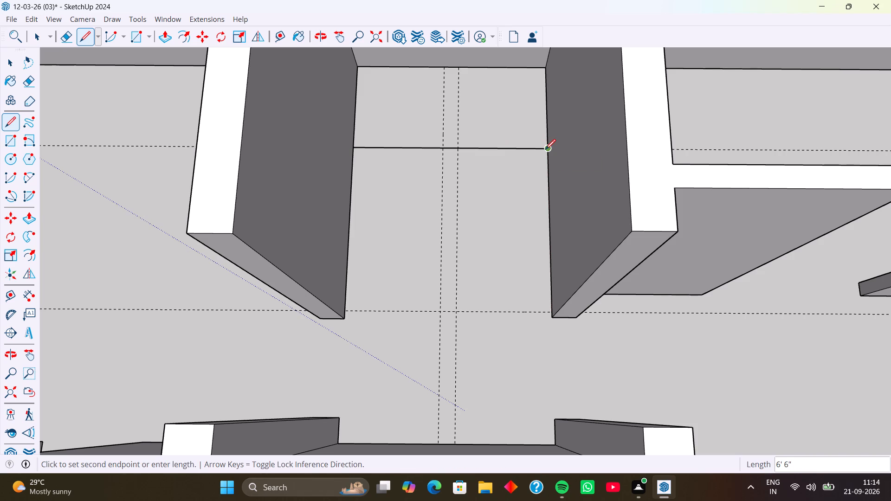
{"action": "key", "text": "space"}
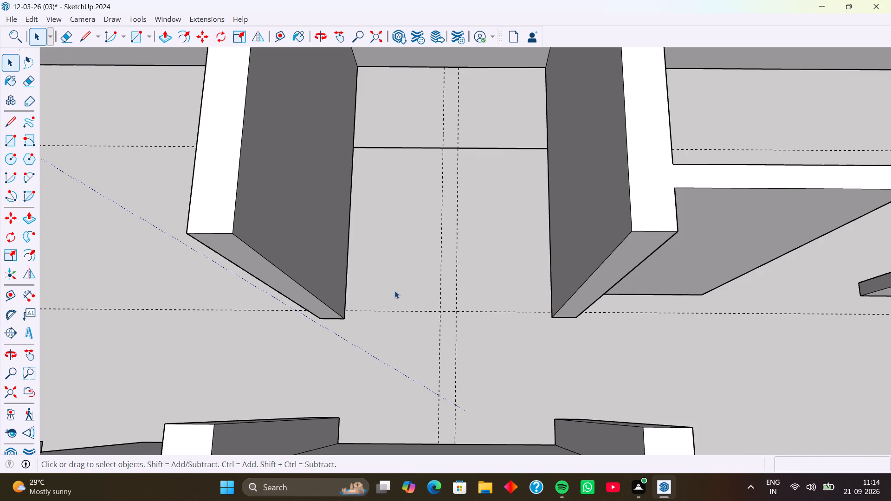
{"action": "key", "text": "space"}
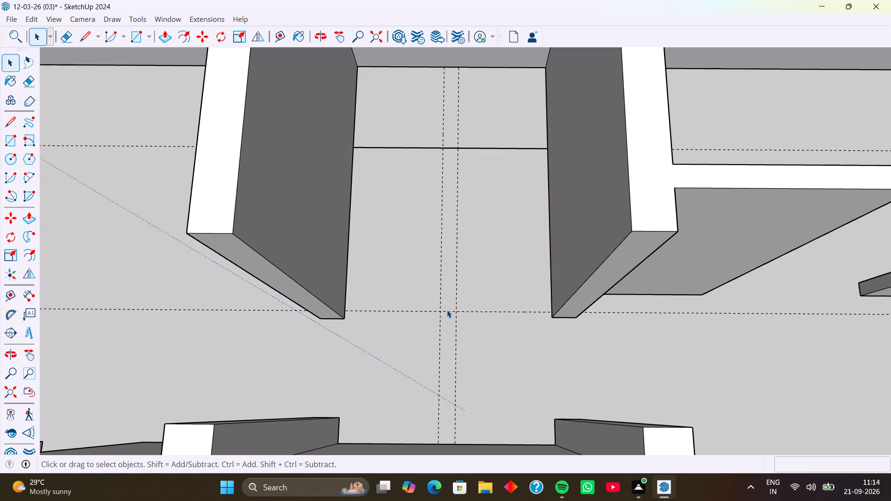
Draw a 3'6" line along the open-end cross guide, from the farther lengthwise guide to the side wall beside the T-junction.
{"action": "key", "text": "l"}
{"action": "left_click", "coordinate": [441, 310]}
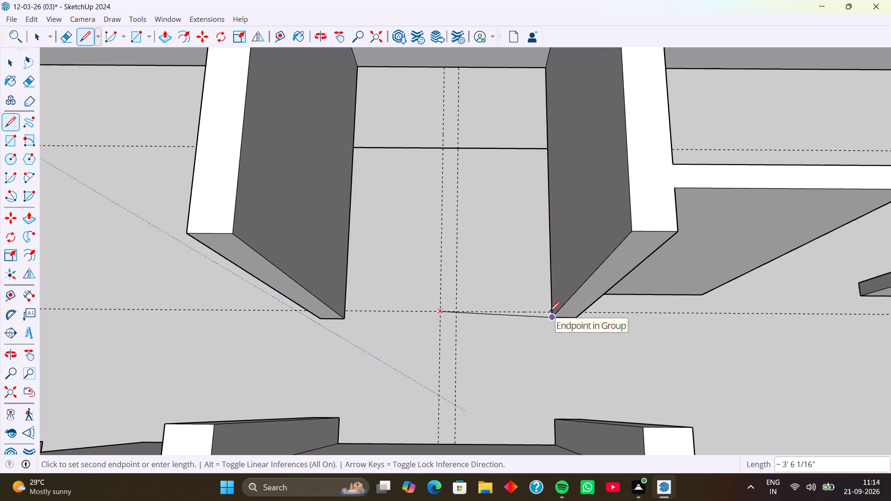
{"action": "scroll", "coordinate": [549, 311], "scroll_direction": "up", "scroll_amount": 6}
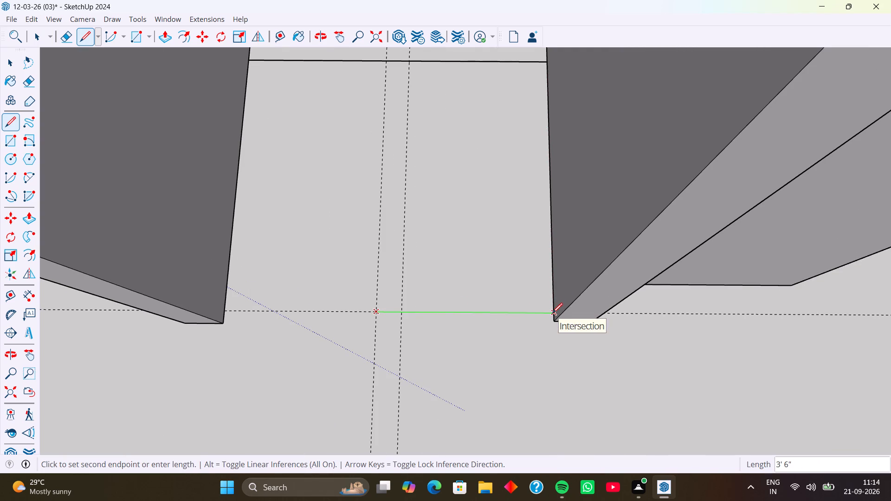
{"action": "left_click", "coordinate": [552, 313]}
{"action": "key", "text": "space"}
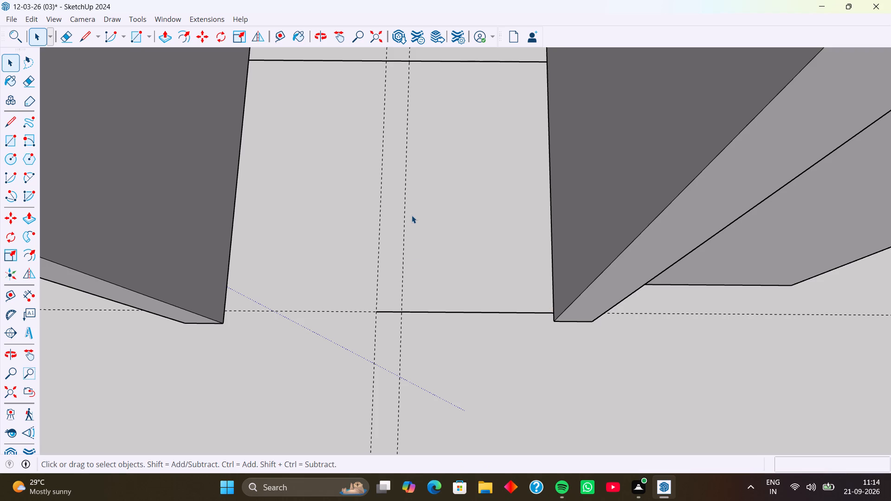
Draw two parallel 5'6" lines along the two lengthwise guides, from the inner cross line to the open-end cross line.
{"action": "scroll", "coordinate": [412, 215], "scroll_direction": "down", "scroll_amount": 4}
{"action": "key", "text": "l"}
{"action": "scroll", "coordinate": [415, 197], "scroll_direction": "down", "scroll_amount": 4}
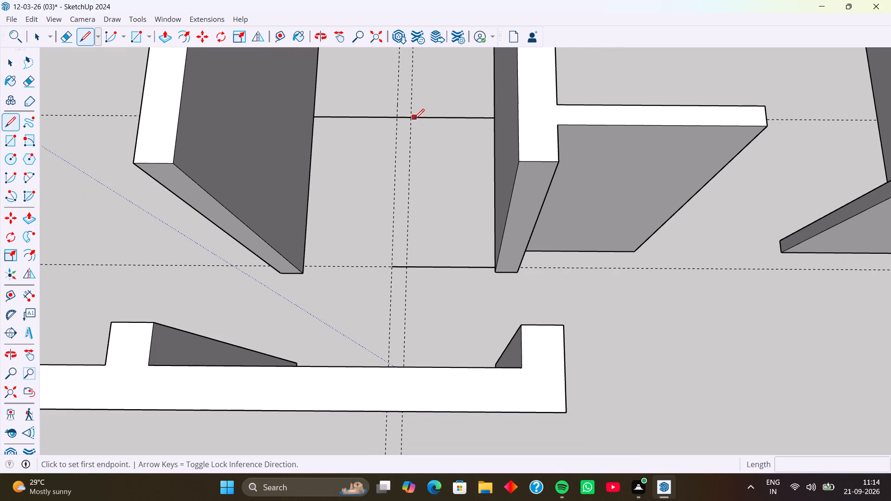
{"action": "left_click", "coordinate": [409, 118]}
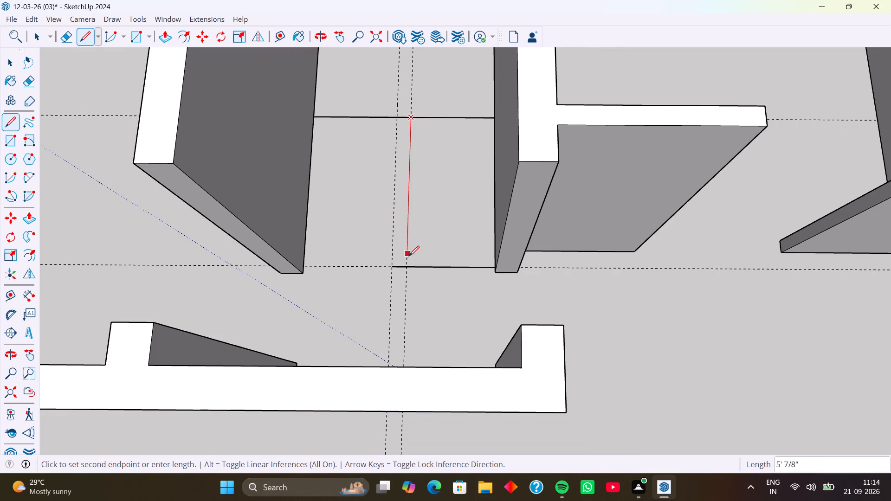
{"action": "left_click", "coordinate": [408, 266]}
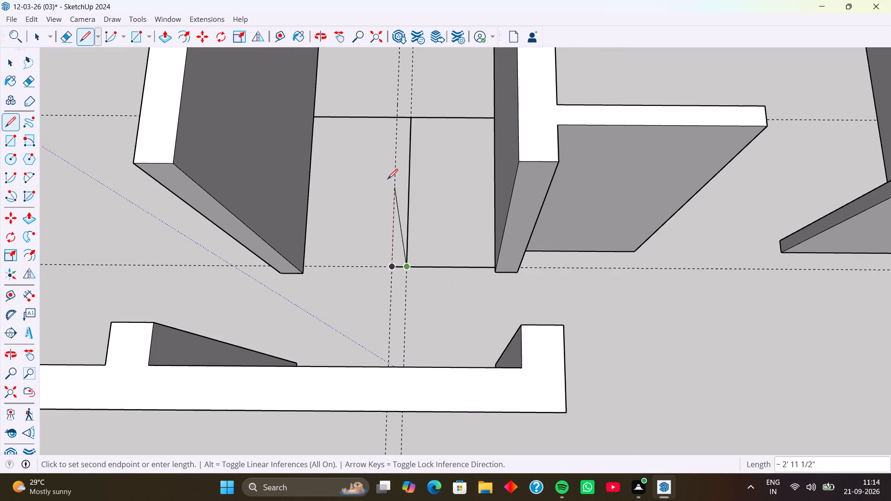
{"action": "key", "text": "space"}
{"action": "type", "text": "l"}
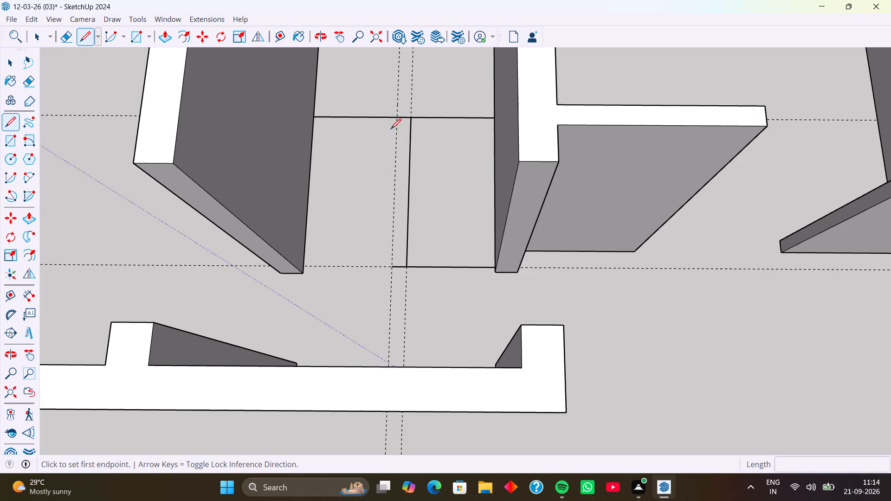
{"action": "left_click", "coordinate": [396, 117]}
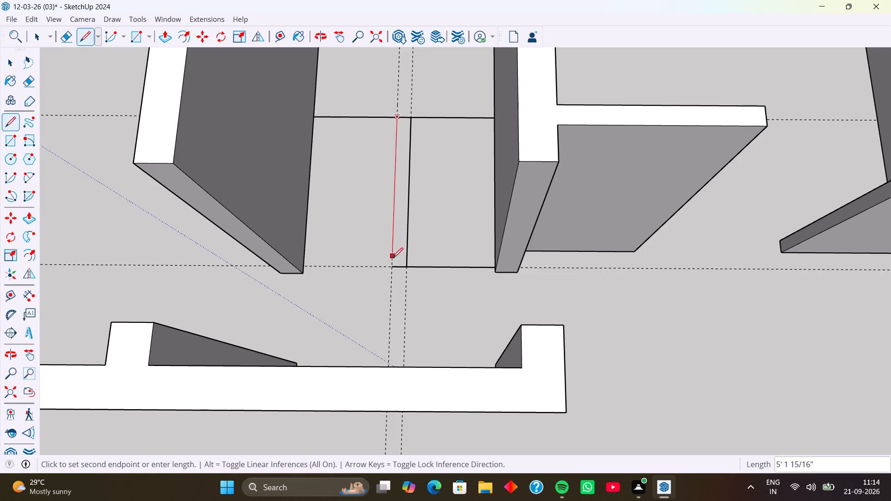
{"action": "left_click", "coordinate": [393, 266]}
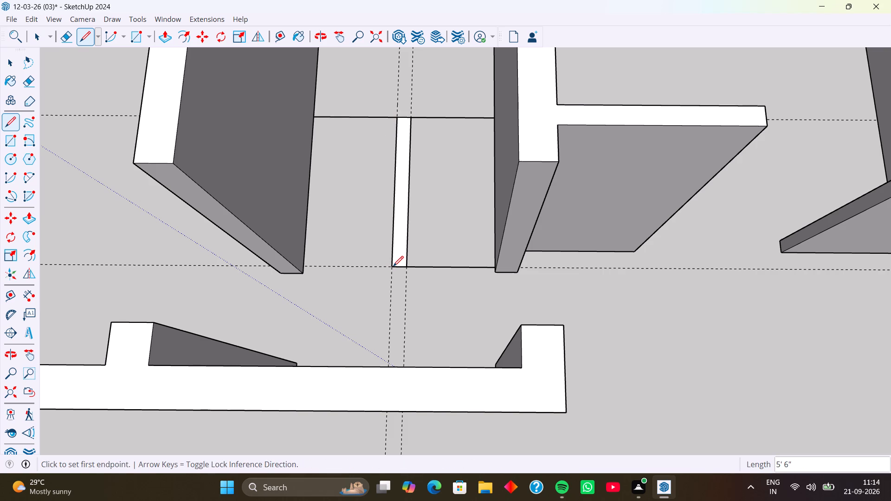
Delete the narrow face between the two parallel 5'6" lines, keeping its edges.
{"action": "key", "text": "space"}
{"action": "left_click", "coordinate": [402, 253]}
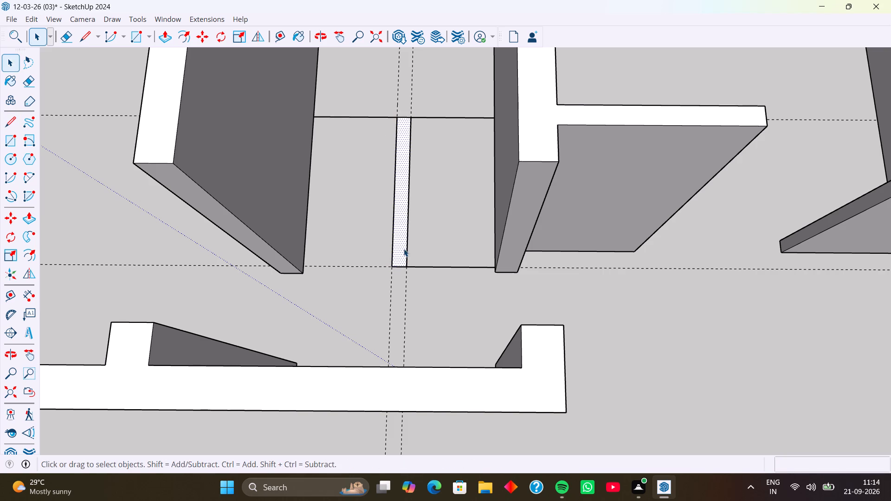
{"action": "key", "text": "Delete"}
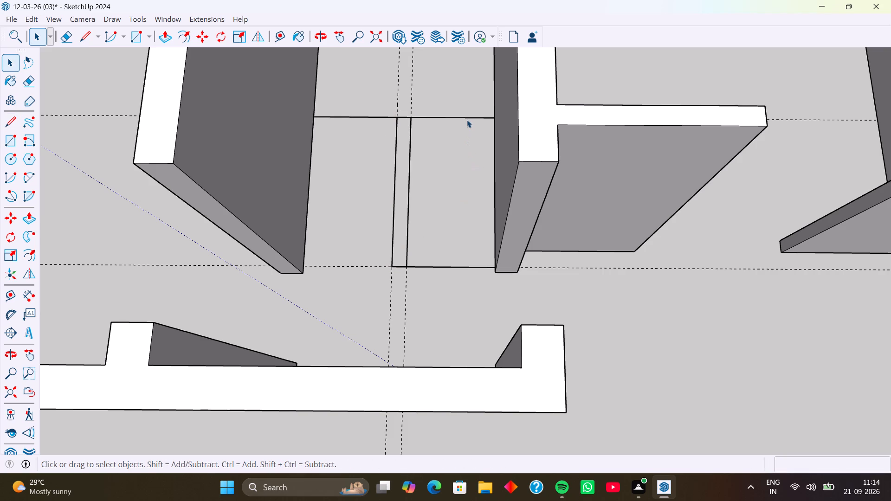
Copy the inner cross-line segment beside the T-junction side wall 5'6" to the open end, dividing the distance into 7 equal spaces.
{"action": "left_click", "coordinate": [467, 116]}
{"action": "left_click", "coordinate": [467, 118]}
{"action": "key", "text": "m"}
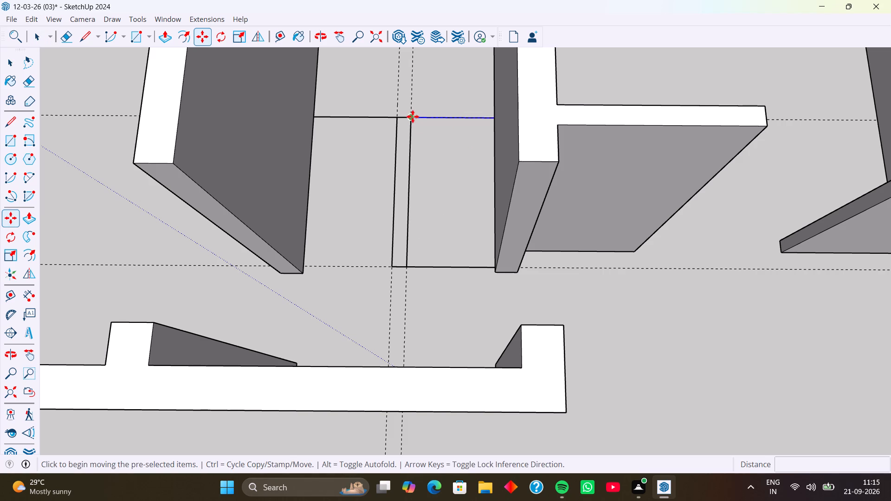
{"action": "left_click", "coordinate": [411, 116]}
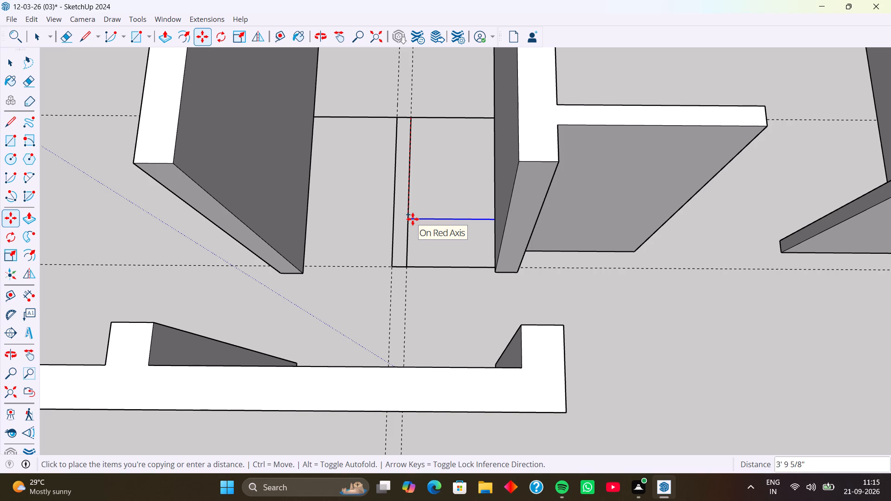
{"action": "left_click", "coordinate": [408, 267]}
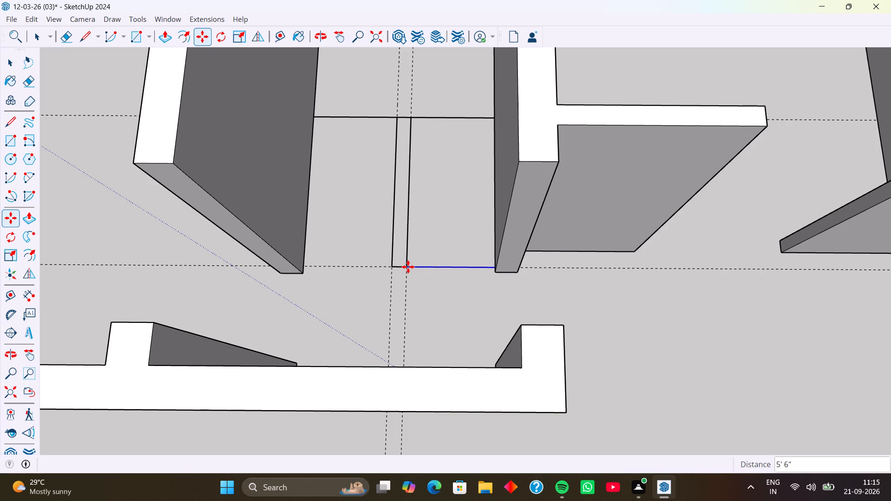
{"action": "key", "text": "7"}
{"action": "key", "text": "slash"}
{"action": "key", "text": "Return"}
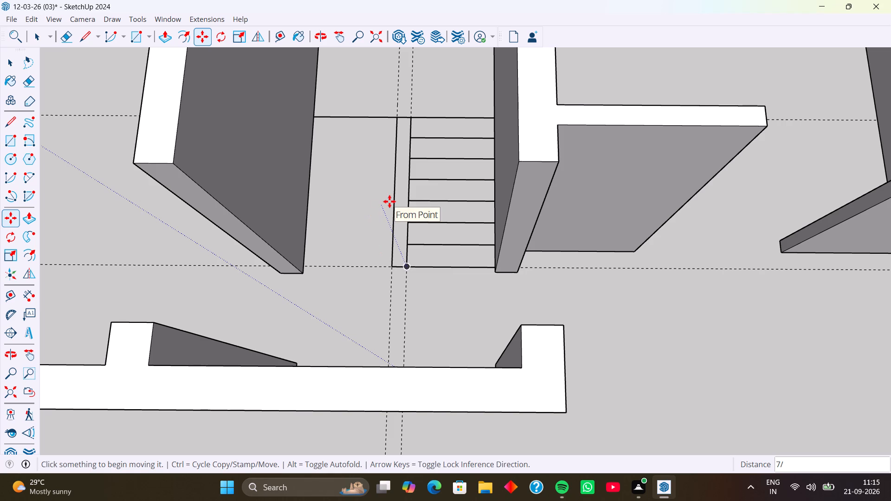
{"action": "key", "text": "space"}
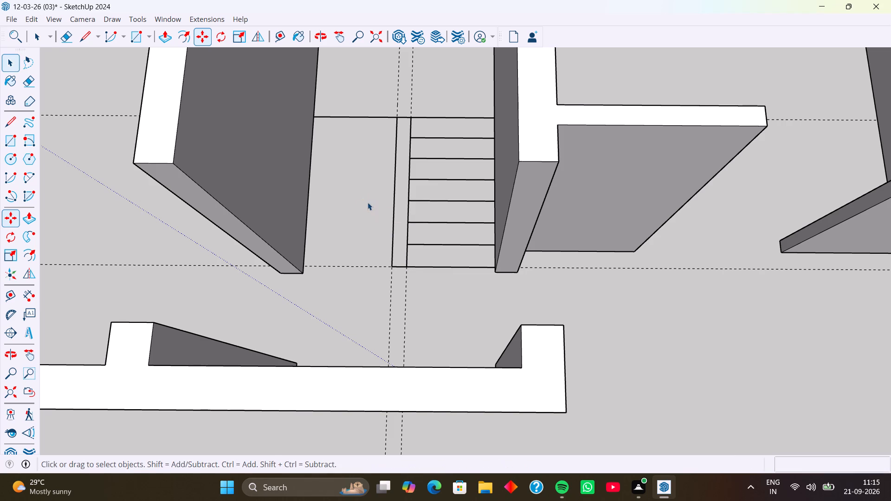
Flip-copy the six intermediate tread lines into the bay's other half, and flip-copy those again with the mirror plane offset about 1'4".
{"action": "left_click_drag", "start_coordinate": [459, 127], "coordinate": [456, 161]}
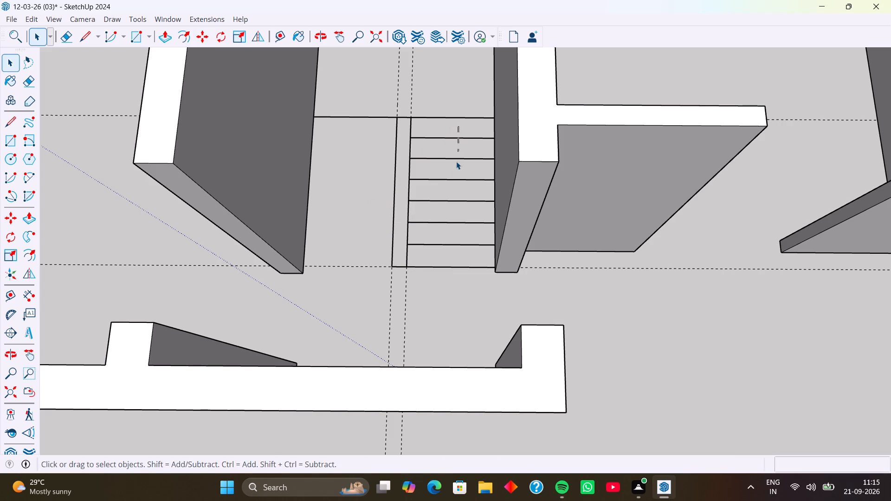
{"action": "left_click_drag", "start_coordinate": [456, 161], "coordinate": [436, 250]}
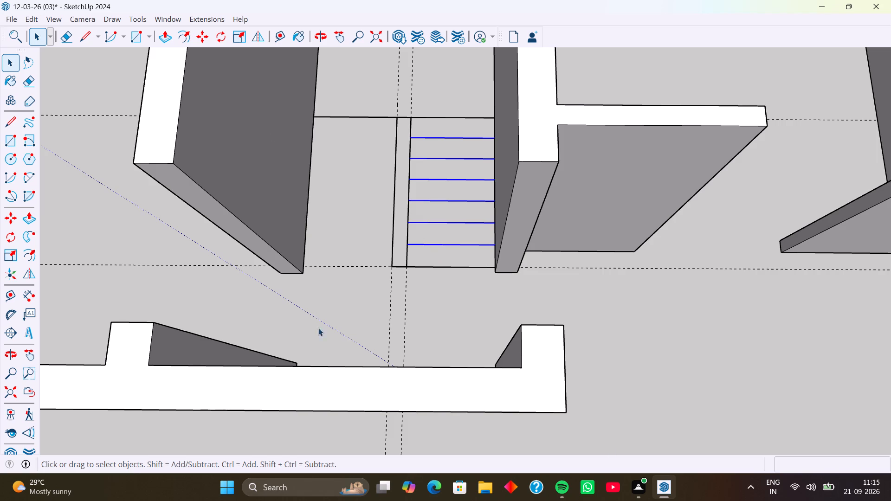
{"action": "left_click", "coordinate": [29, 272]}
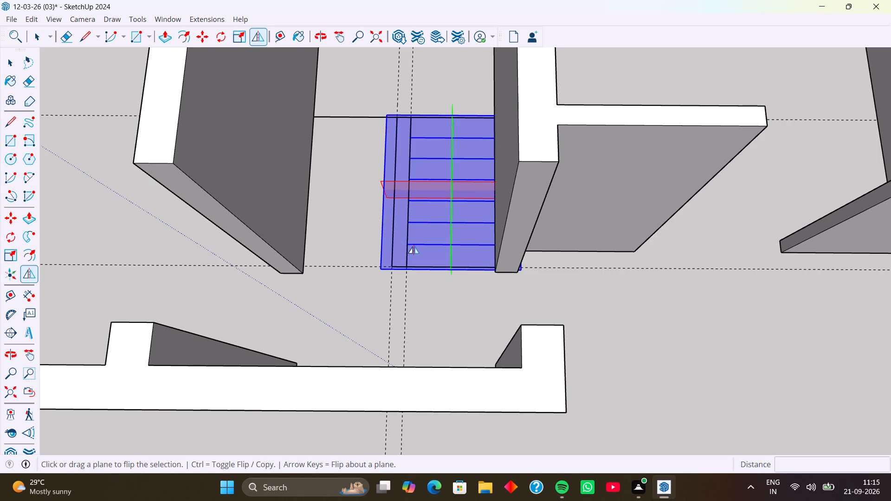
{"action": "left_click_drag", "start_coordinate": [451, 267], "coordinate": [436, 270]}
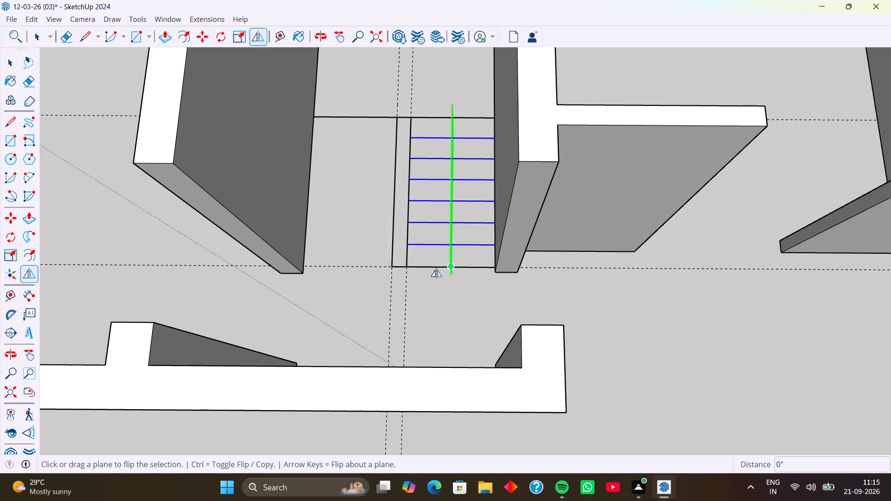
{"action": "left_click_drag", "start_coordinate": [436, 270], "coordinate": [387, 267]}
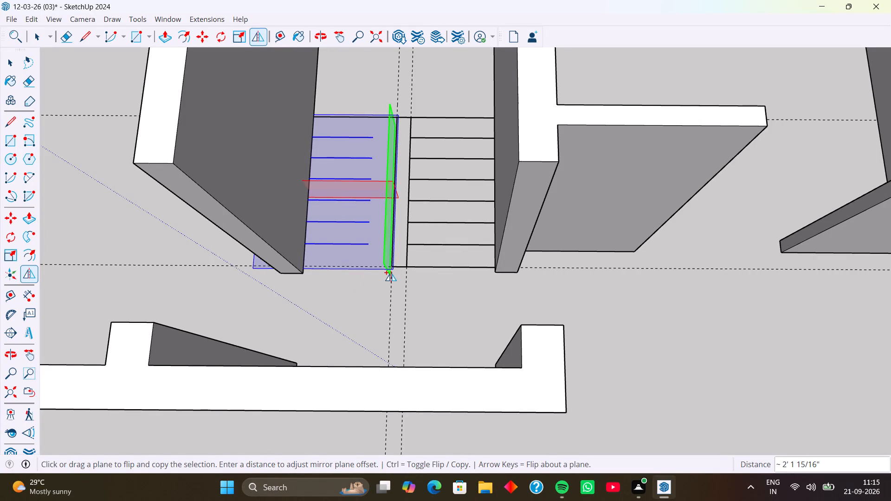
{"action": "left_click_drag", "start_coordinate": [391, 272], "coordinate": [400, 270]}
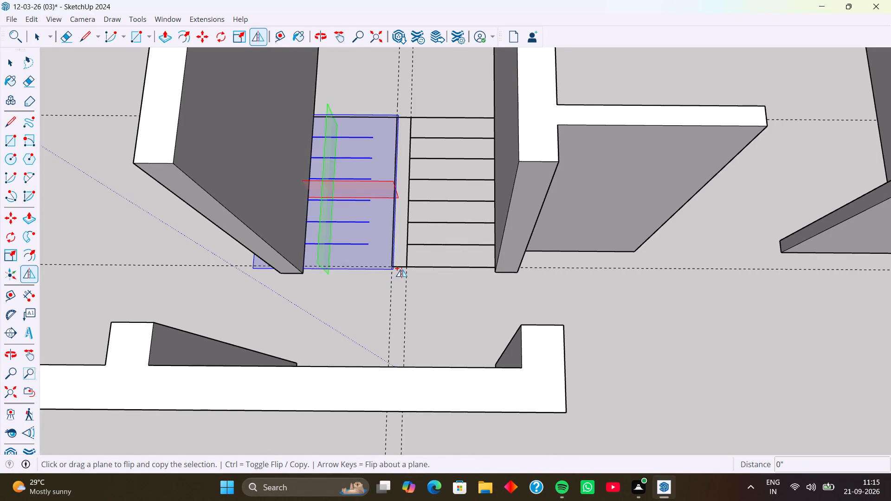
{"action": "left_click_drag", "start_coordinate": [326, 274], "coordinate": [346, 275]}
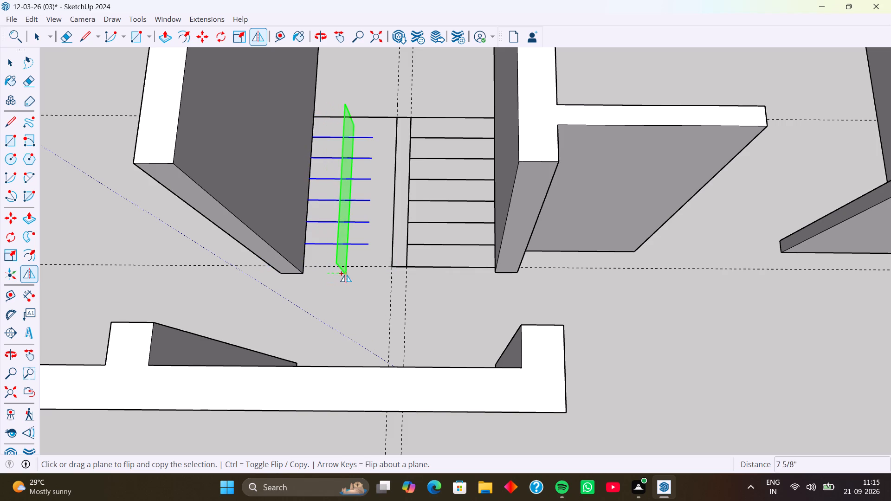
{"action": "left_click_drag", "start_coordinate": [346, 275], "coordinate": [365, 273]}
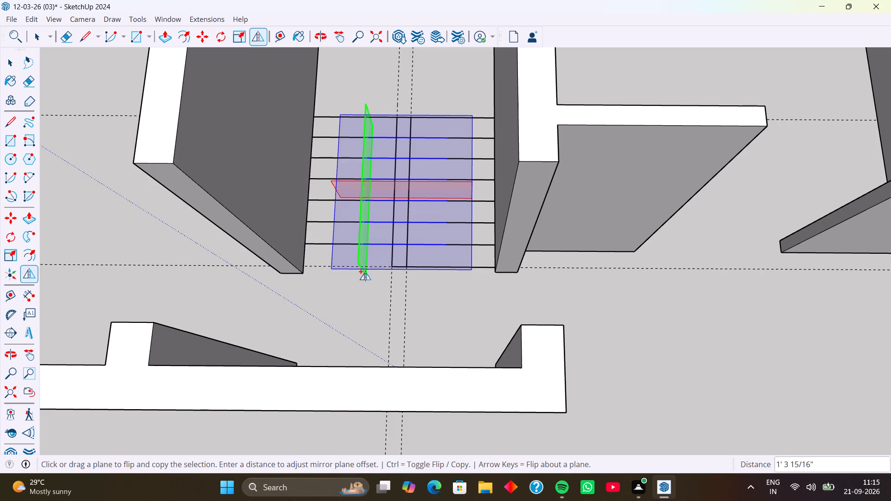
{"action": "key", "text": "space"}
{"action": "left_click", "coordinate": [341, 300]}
Erase the overlapping flip-copied tread lines in the bay half opposite the T-junction wall, back to the lengthwise line.
{"action": "scroll", "coordinate": [399, 239], "scroll_direction": "up", "scroll_amount": 3}
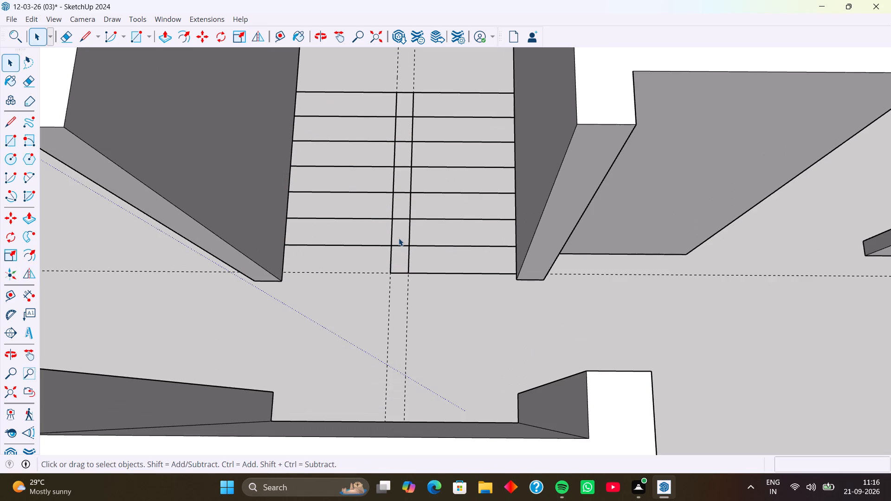
{"action": "scroll", "coordinate": [399, 238], "scroll_direction": "down", "scroll_amount": 2}
{"action": "middle_click_drag", "start_coordinate": [306, 284], "coordinate": [359, 164]}
{"action": "middle_click_drag", "start_coordinate": [353, 199], "coordinate": [429, 362]}
{"action": "middle_click_drag", "start_coordinate": [308, 334], "coordinate": [350, 244]}
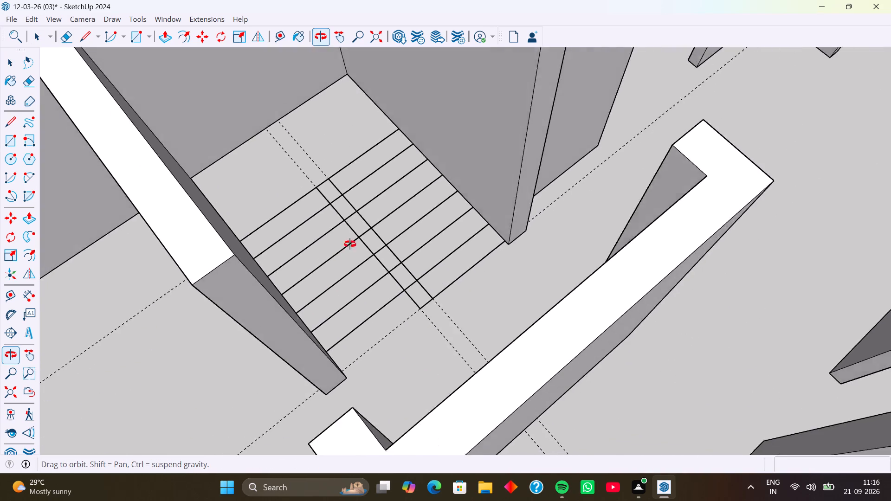
{"action": "middle_click_drag", "start_coordinate": [350, 244], "coordinate": [397, 217]}
{"action": "middle_click_drag", "start_coordinate": [353, 315], "coordinate": [240, 334]}
{"action": "middle_click_drag", "start_coordinate": [322, 300], "coordinate": [315, 301]}
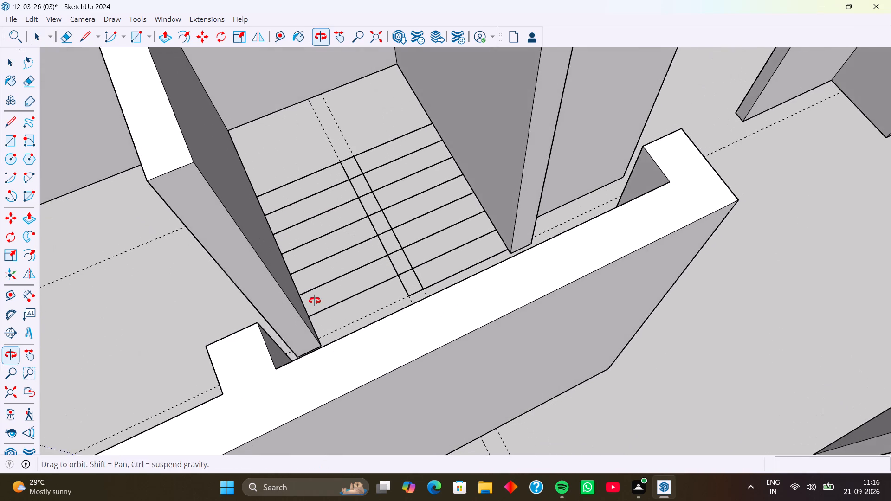
{"action": "middle_click_drag", "start_coordinate": [315, 301], "coordinate": [283, 306]}
{"action": "scroll", "coordinate": [327, 292], "scroll_direction": "down", "scroll_amount": 5}
{"action": "middle_click_drag", "start_coordinate": [327, 292], "coordinate": [297, 353]}
{"action": "scroll", "coordinate": [330, 298], "scroll_direction": "up", "scroll_amount": 4}
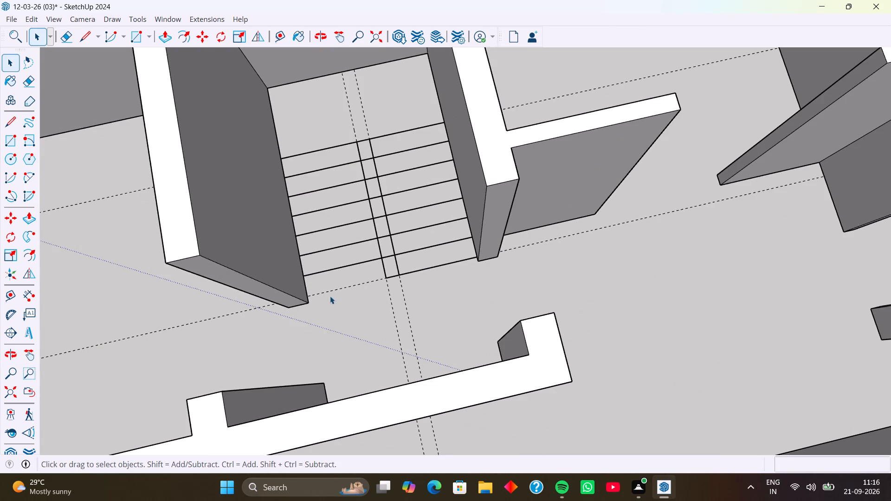
{"action": "left_click", "coordinate": [349, 157]}
{"action": "left_click", "coordinate": [70, 34]}
{"action": "left_click_drag", "start_coordinate": [326, 159], "coordinate": [336, 247]}
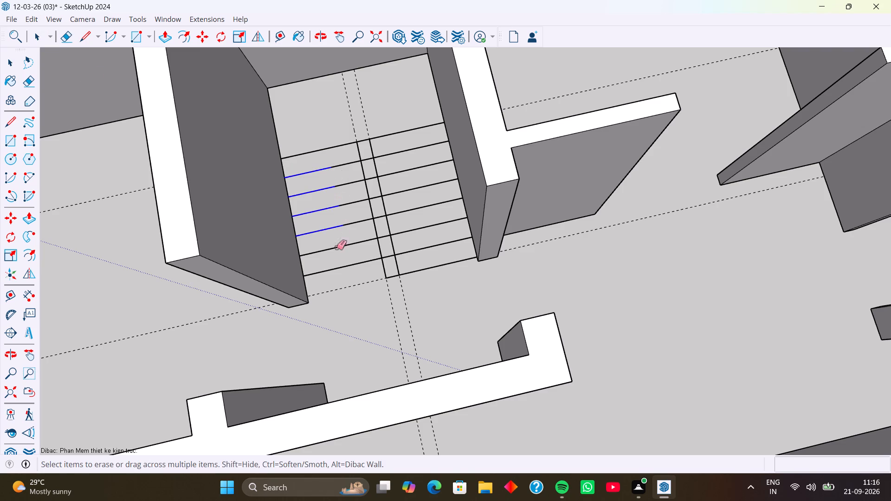
{"action": "left_click_drag", "start_coordinate": [336, 247], "coordinate": [338, 277]}
{"action": "left_click_drag", "start_coordinate": [350, 156], "coordinate": [356, 271]}
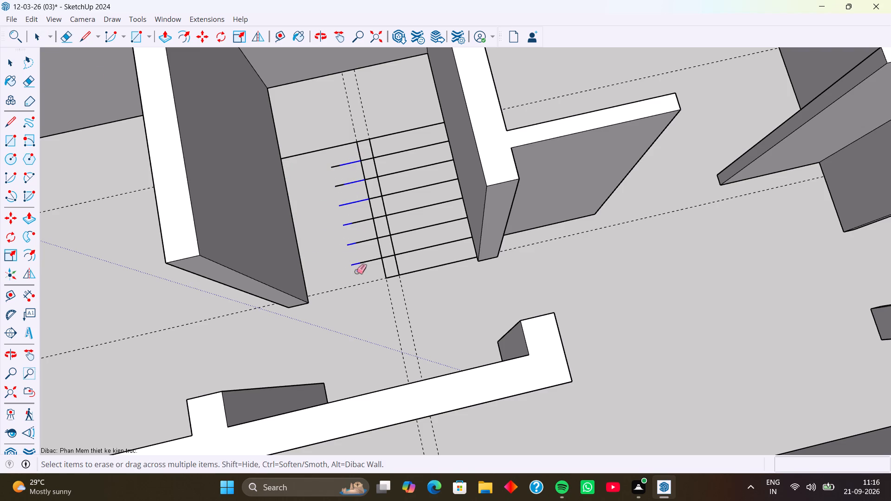
{"action": "left_click_drag", "start_coordinate": [356, 271], "coordinate": [357, 276]}
{"action": "left_click_drag", "start_coordinate": [337, 159], "coordinate": [340, 212]}
{"action": "left_click_drag", "start_coordinate": [348, 209], "coordinate": [361, 240]}
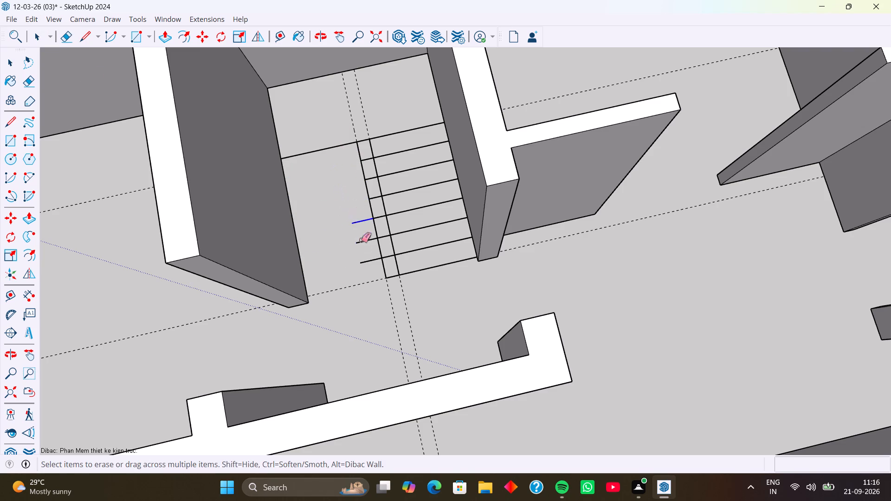
{"action": "left_click_drag", "start_coordinate": [361, 240], "coordinate": [363, 265]}
Examine the house model around the staircase bay from low, underside and overhead viewpoints.
{"action": "middle_click_drag", "start_coordinate": [286, 236], "coordinate": [387, 75]}
{"action": "middle_click_drag", "start_coordinate": [238, 172], "coordinate": [504, 214]}
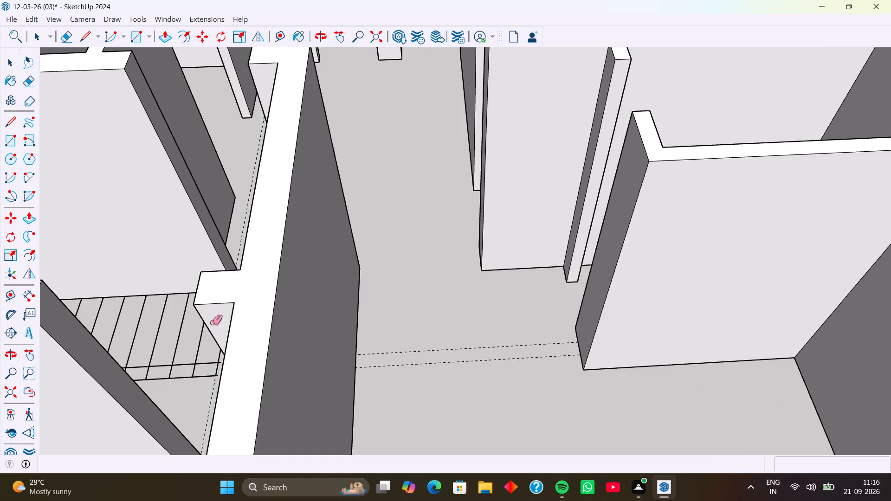
{"action": "scroll", "coordinate": [175, 315], "scroll_direction": "down", "scroll_amount": 6}
{"action": "scroll", "coordinate": [159, 377], "scroll_direction": "down", "scroll_amount": 4}
{"action": "middle_click_drag", "start_coordinate": [127, 398], "coordinate": [169, 218]}
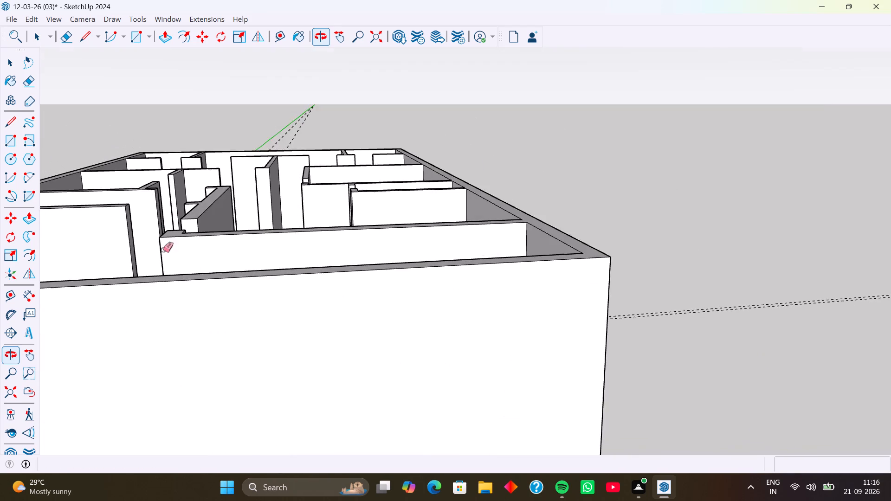
{"action": "middle_click_drag", "start_coordinate": [102, 363], "coordinate": [182, 181]}
{"action": "middle_click_drag", "start_coordinate": [182, 269], "coordinate": [243, 239]}
{"action": "scroll", "coordinate": [54, 283], "scroll_direction": "down", "scroll_amount": 3}
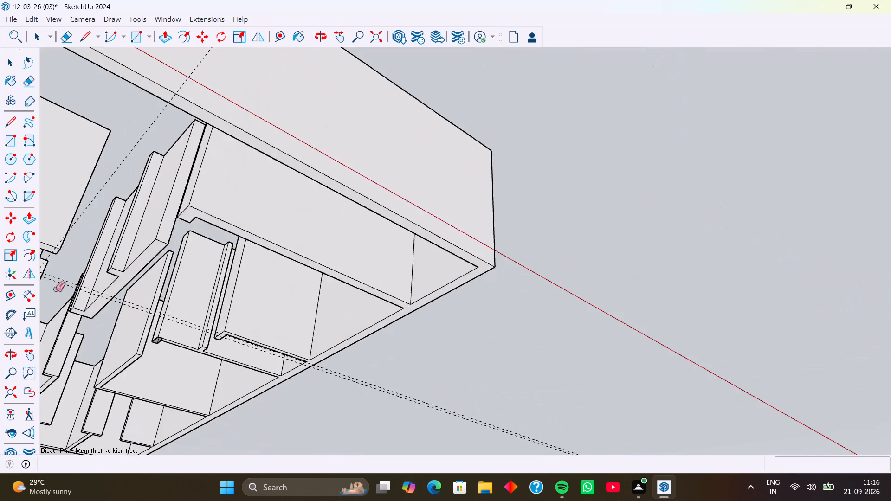
{"action": "scroll", "coordinate": [55, 289], "scroll_direction": "down", "scroll_amount": 7}
{"action": "middle_click_drag", "start_coordinate": [62, 295], "coordinate": [294, 258], "text": "shift"}
{"action": "middle_click_drag", "start_coordinate": [273, 244], "coordinate": [281, 242]}
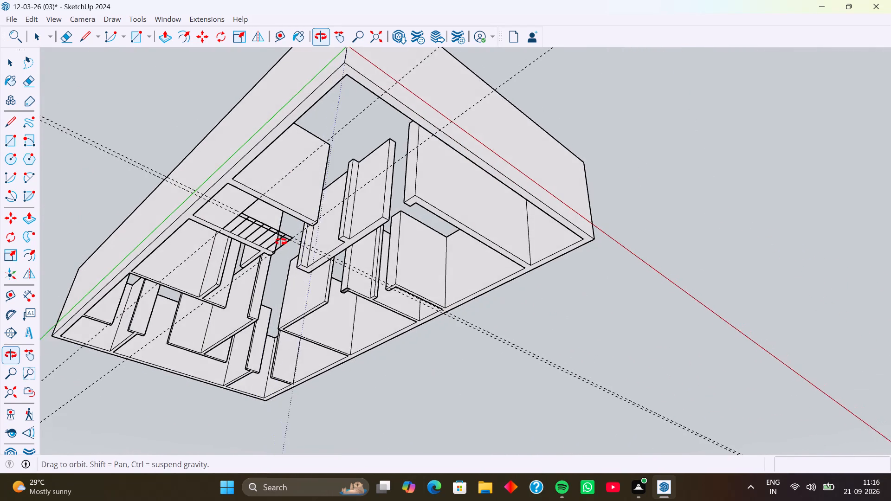
{"action": "middle_click_drag", "start_coordinate": [281, 242], "coordinate": [285, 240]}
{"action": "scroll", "coordinate": [304, 225], "scroll_direction": "up", "scroll_amount": 11}
{"action": "scroll", "coordinate": [316, 212], "scroll_direction": "down", "scroll_amount": 6}
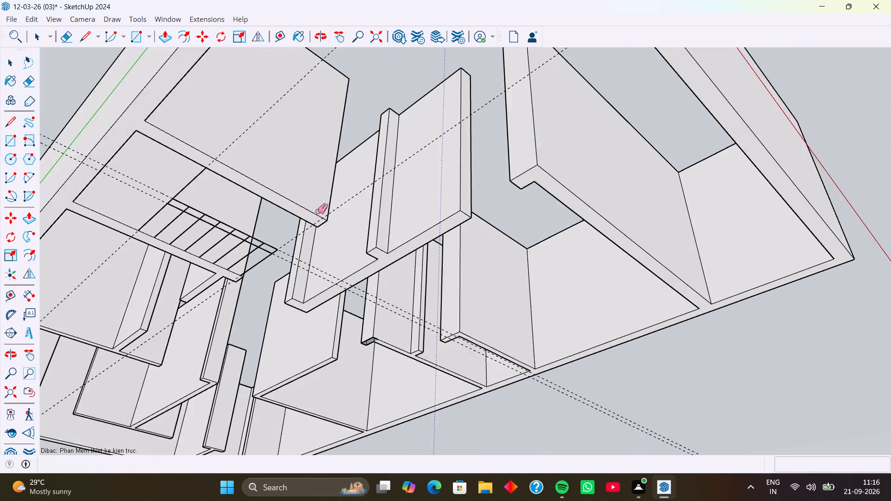
{"action": "scroll", "coordinate": [317, 211], "scroll_direction": "down", "scroll_amount": 9}
{"action": "middle_click_drag", "start_coordinate": [314, 222], "coordinate": [239, 325]}
{"action": "middle_click_drag", "start_coordinate": [338, 167], "coordinate": [273, 335]}
{"action": "middle_click_drag", "start_coordinate": [327, 236], "coordinate": [225, 373]}
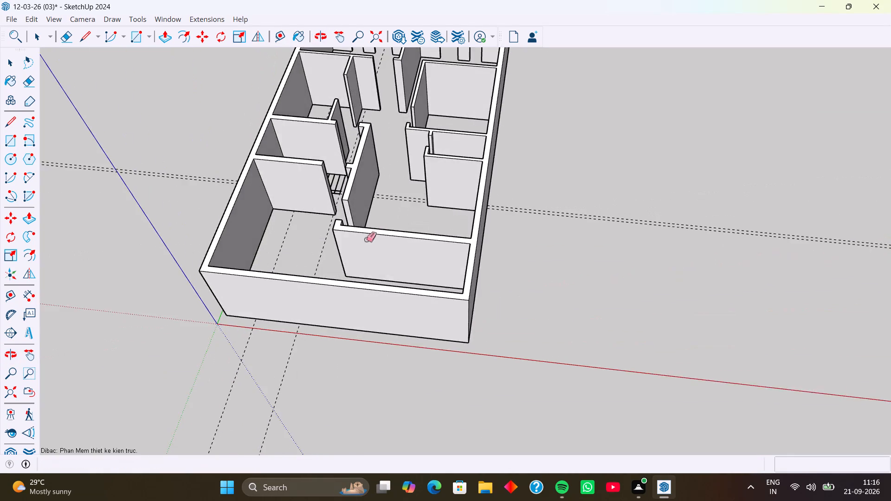
{"action": "middle_click_drag", "start_coordinate": [344, 260], "coordinate": [238, 322]}
{"action": "middle_click_drag", "start_coordinate": [381, 215], "coordinate": [242, 262]}
{"action": "scroll", "coordinate": [276, 271], "scroll_direction": "up", "scroll_amount": 1}
{"action": "scroll", "coordinate": [416, 118], "scroll_direction": "up", "scroll_amount": 7}
{"action": "middle_click_drag", "start_coordinate": [438, 119], "coordinate": [312, 235], "text": "shift"}
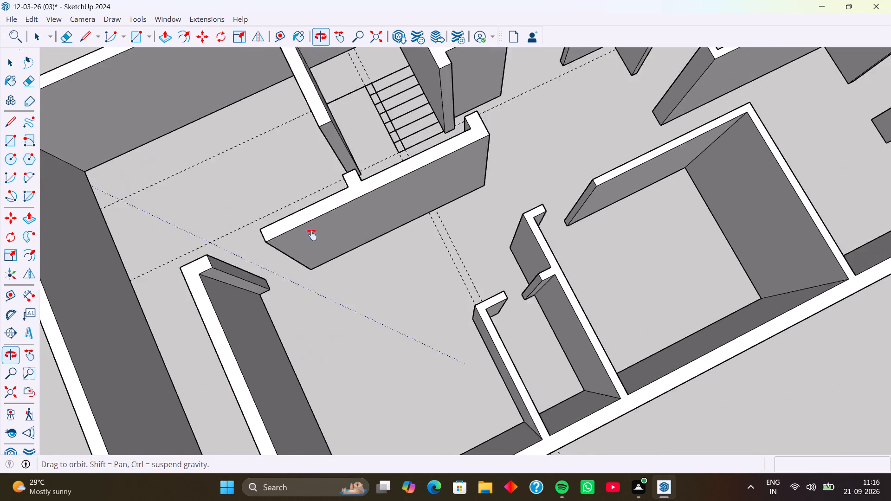
{"action": "middle_click_drag", "start_coordinate": [312, 235], "coordinate": [290, 250], "text": "shift"}
{"action": "middle_click_drag", "start_coordinate": [340, 233], "coordinate": [269, 308]}
Draw six 3' tread lines from the nearer lengthwise line to the plain side wall, in line with the other flight's treads.
{"action": "scroll", "coordinate": [380, 174], "scroll_direction": "up", "scroll_amount": 5}
{"action": "middle_click_drag", "start_coordinate": [382, 233], "coordinate": [301, 160]}
{"action": "middle_click_drag", "start_coordinate": [382, 251], "coordinate": [307, 254]}
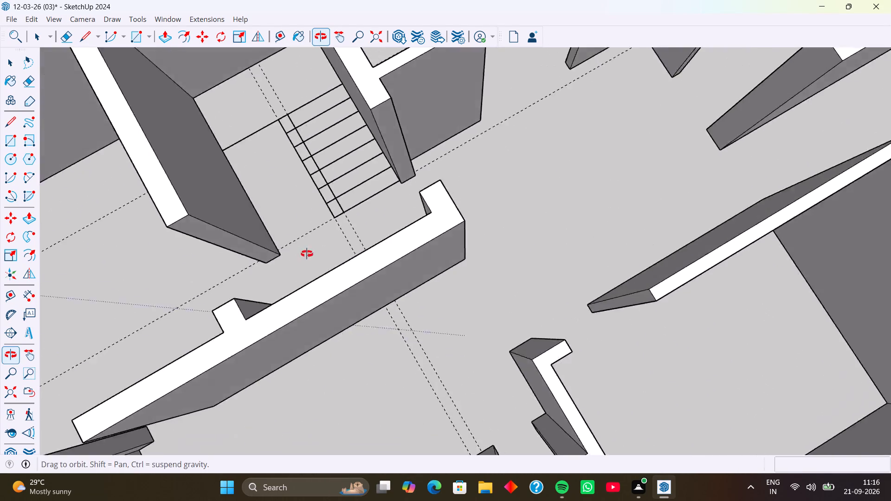
{"action": "middle_click_drag", "start_coordinate": [307, 254], "coordinate": [281, 230]}
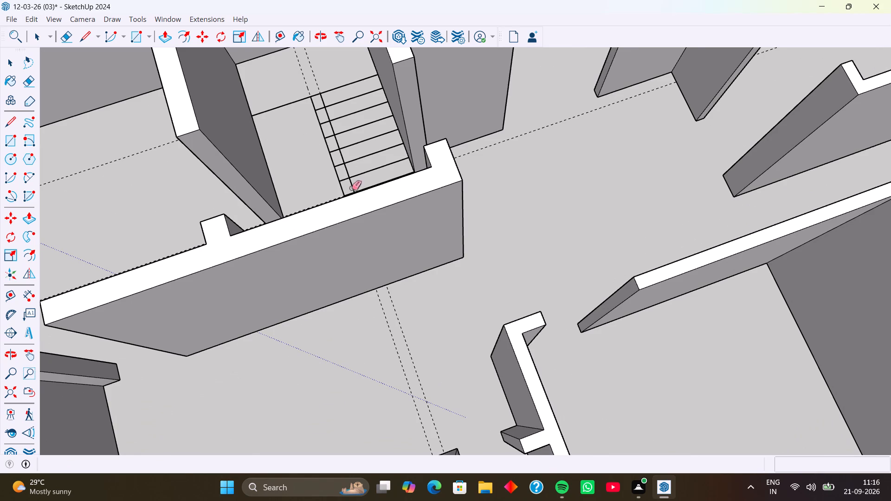
{"action": "scroll", "coordinate": [368, 208], "scroll_direction": "up", "scroll_amount": 1}
{"action": "middle_click_drag", "start_coordinate": [368, 208], "coordinate": [364, 255]}
{"action": "scroll", "coordinate": [344, 188], "scroll_direction": "up", "scroll_amount": 4}
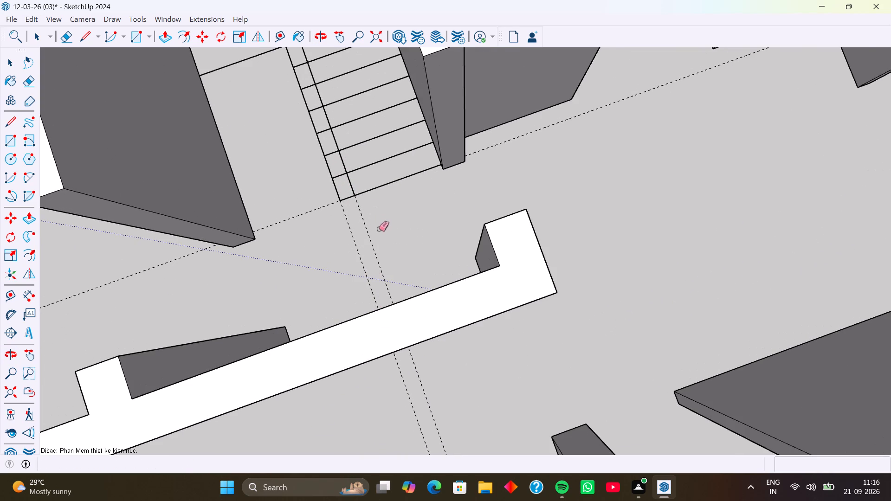
{"action": "middle_click_drag", "start_coordinate": [378, 229], "coordinate": [462, 187], "text": "shift"}
{"action": "middle_click_drag", "start_coordinate": [487, 202], "coordinate": [408, 147]}
{"action": "middle_click_drag", "start_coordinate": [447, 137], "coordinate": [459, 326]}
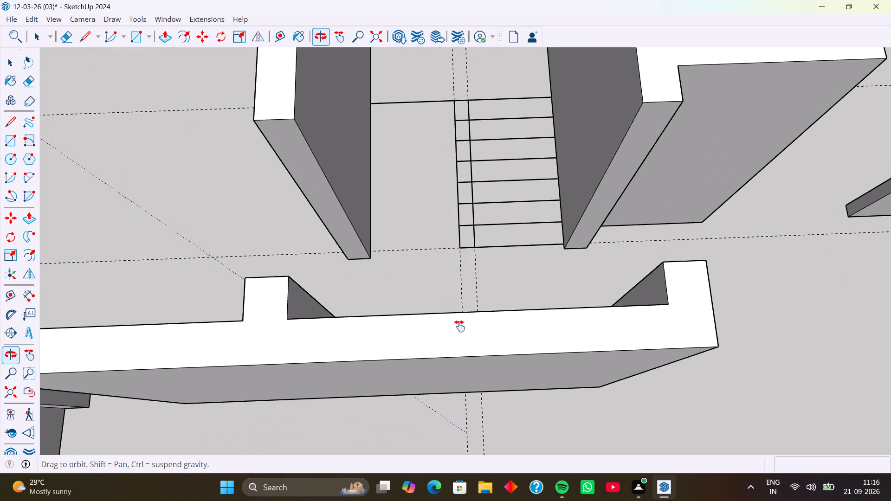
{"action": "middle_click_drag", "start_coordinate": [459, 326], "coordinate": [454, 368]}
{"action": "key", "text": "l"}
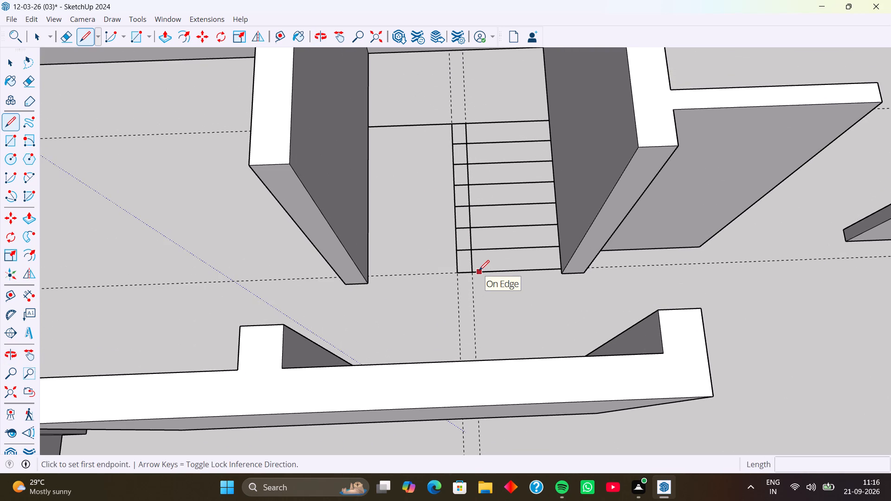
{"action": "left_click", "coordinate": [458, 250]}
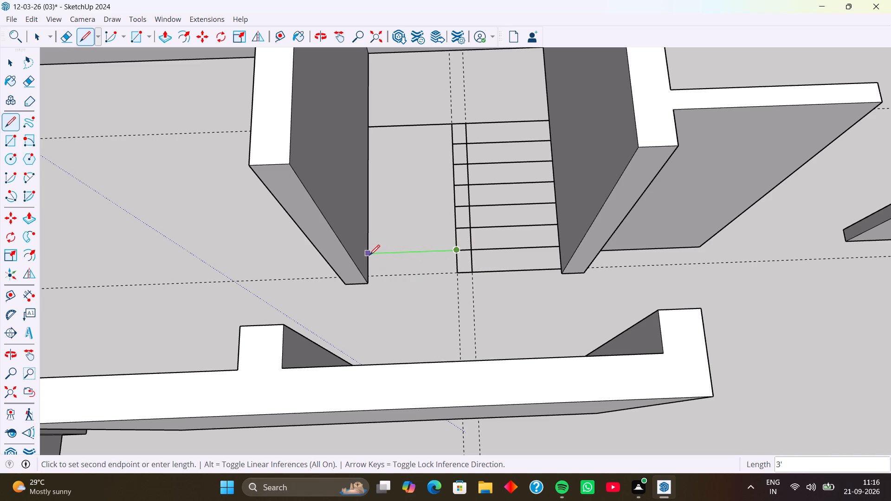
{"action": "left_click", "coordinate": [369, 255]}
{"action": "key", "text": "space"}
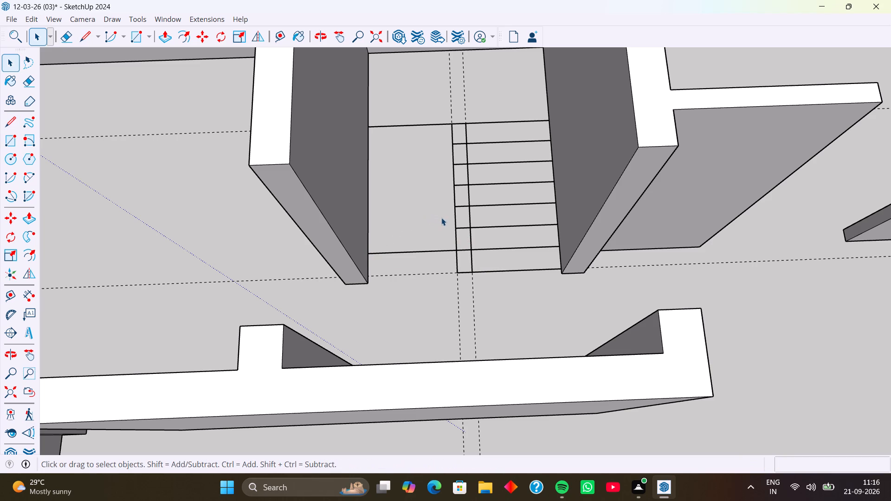
{"action": "key", "text": "l"}
{"action": "left_click", "coordinate": [454, 231]}
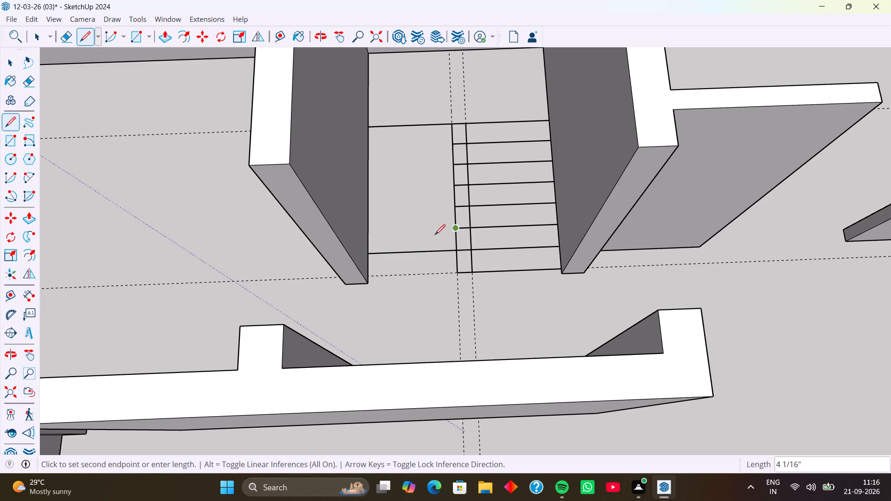
{"action": "left_click", "coordinate": [371, 231]}
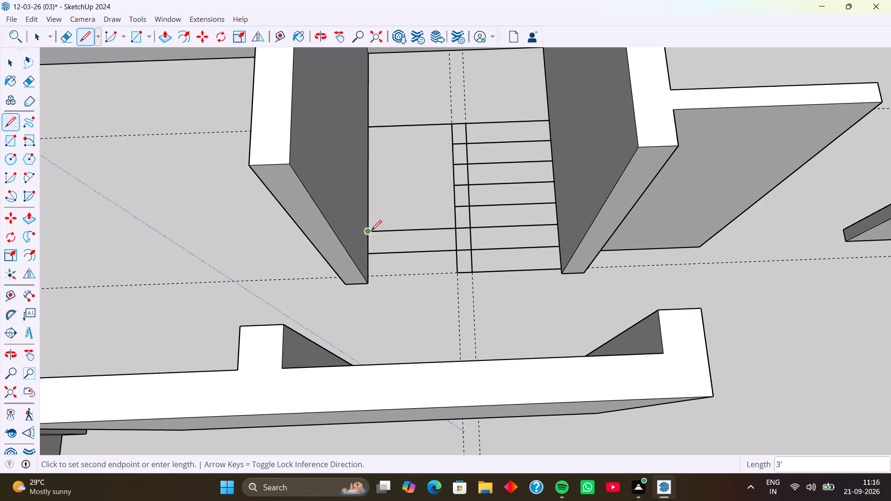
{"action": "key", "text": "l"}
{"action": "left_click", "coordinate": [456, 206]}
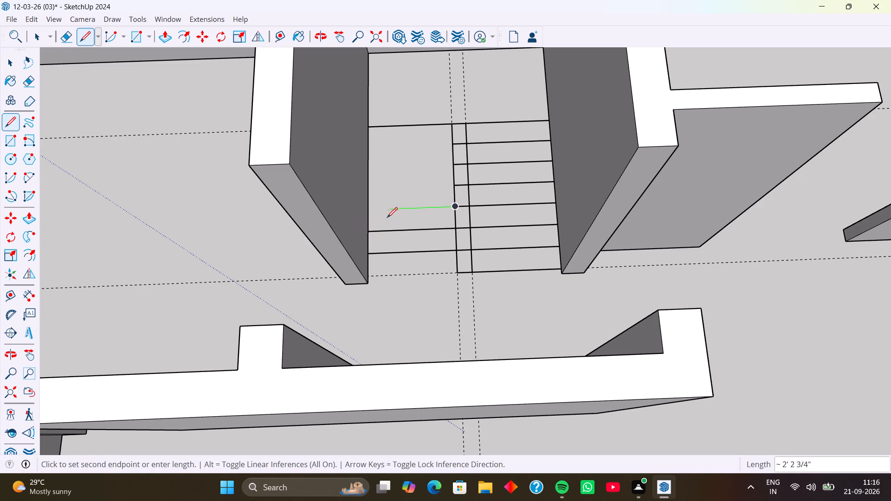
{"action": "left_click", "coordinate": [370, 210]}
{"action": "key", "text": "l"}
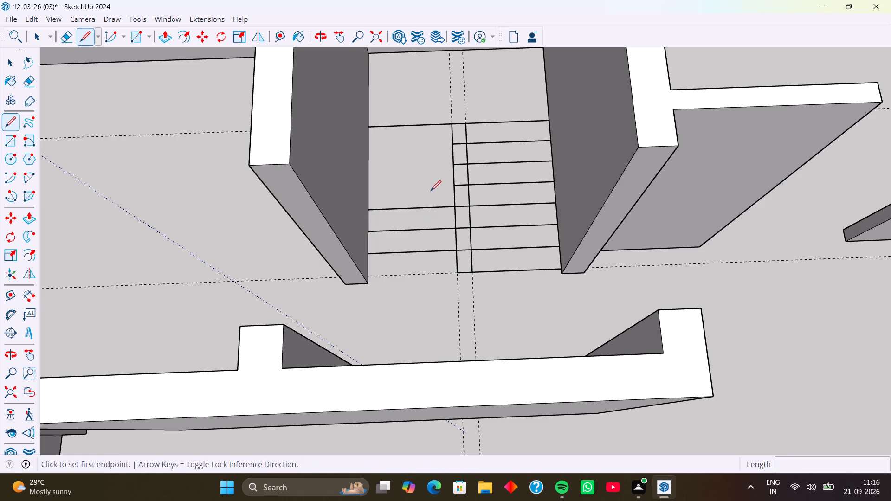
{"action": "left_click", "coordinate": [453, 186]}
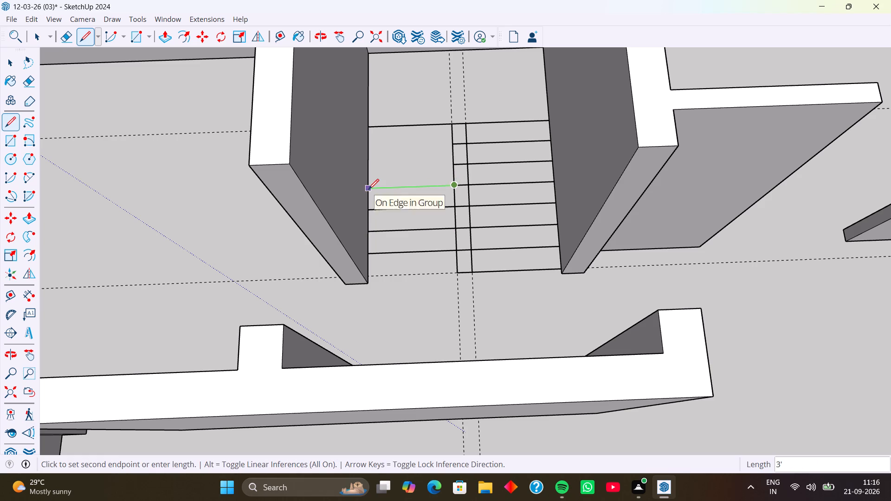
{"action": "left_click", "coordinate": [368, 189]}
{"action": "key", "text": "l"}
{"action": "left_click", "coordinate": [453, 165]}
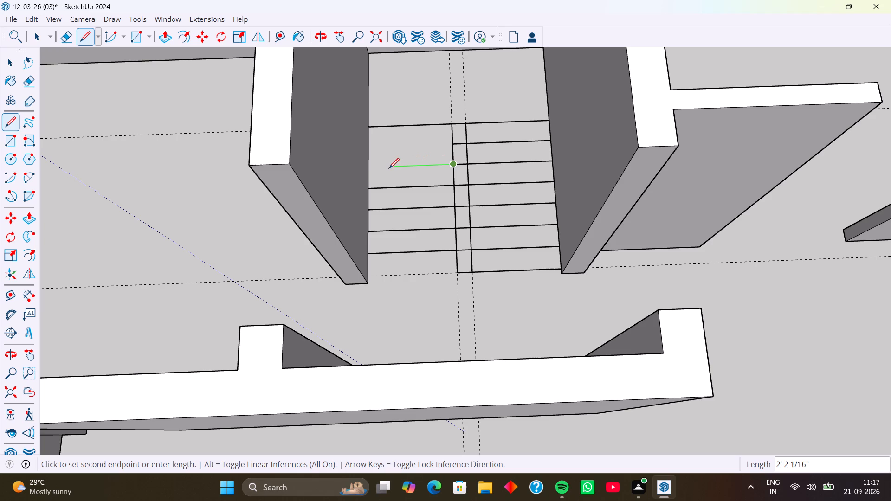
{"action": "left_click", "coordinate": [368, 169]}
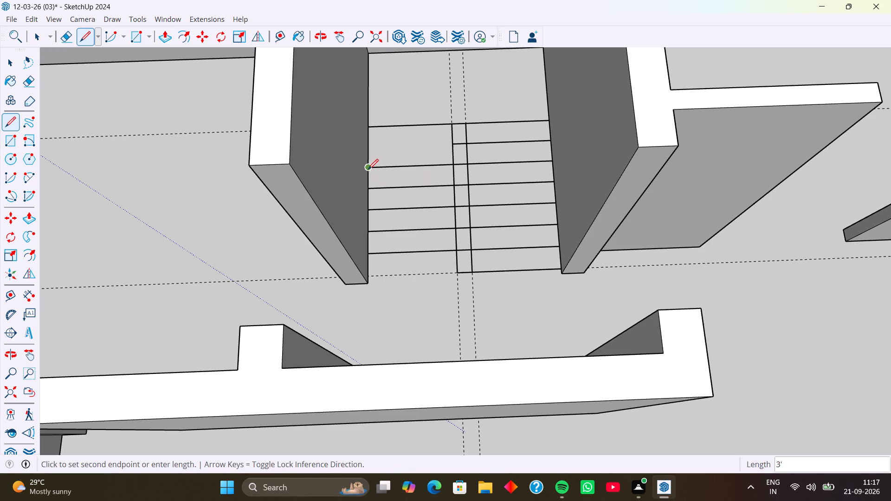
{"action": "key", "text": "l"}
{"action": "left_click", "coordinate": [452, 145]}
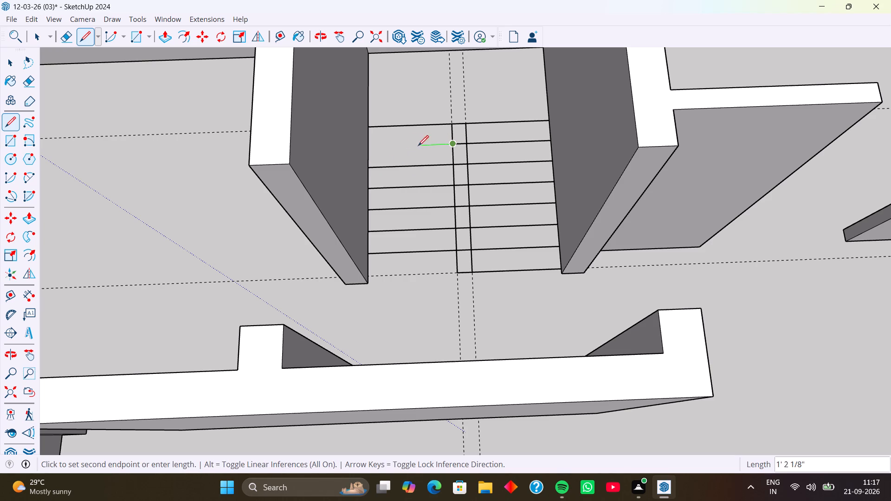
{"action": "left_click", "coordinate": [369, 148]}
{"action": "key", "text": "l"}
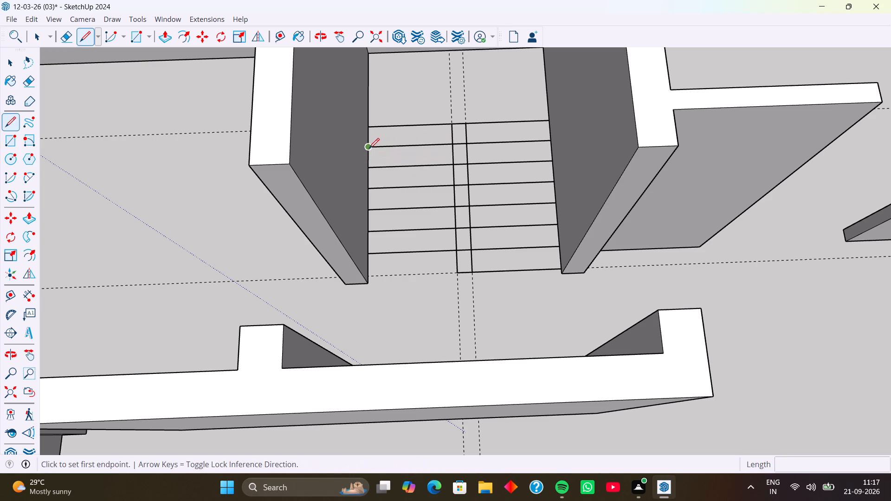
{"action": "key", "text": "space"}
Erase the six short tread segments crossing the narrow gap between the two lengthwise lines.
{"action": "triple_click", "coordinate": [437, 144]}
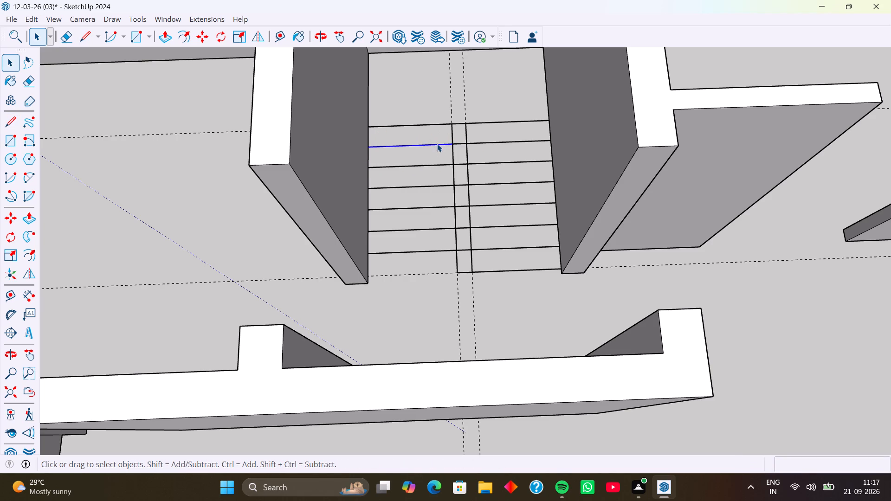
{"action": "left_click", "coordinate": [430, 115]}
{"action": "key", "text": "e"}
{"action": "left_click_drag", "start_coordinate": [458, 137], "coordinate": [463, 180]}
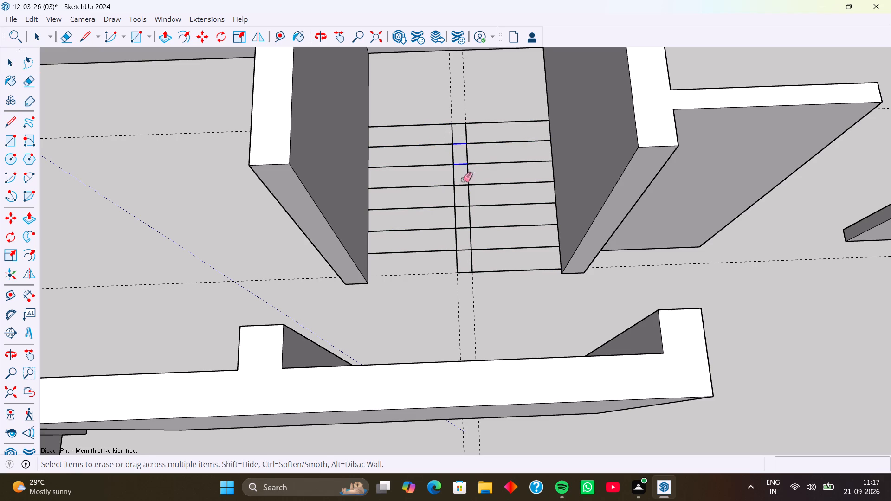
{"action": "left_click_drag", "start_coordinate": [463, 180], "coordinate": [466, 255]}
Delete all the dashed construction guides from the model.
{"action": "key", "text": "space"}
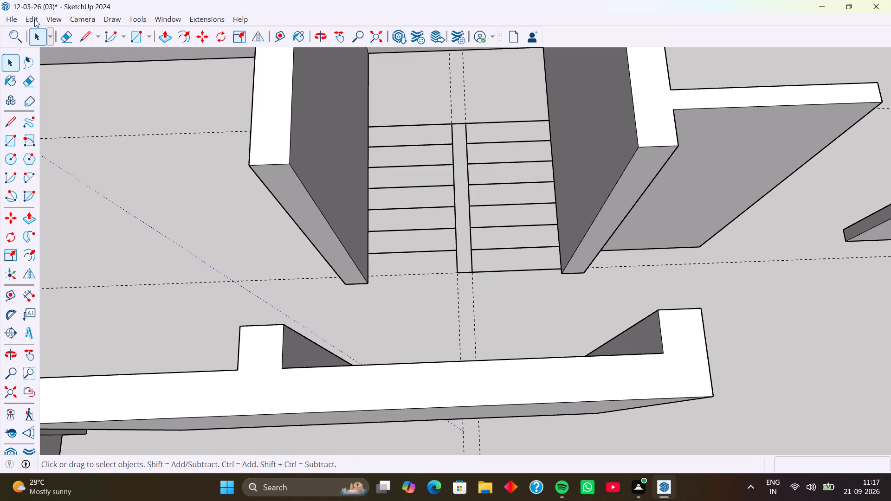
{"action": "left_click", "coordinate": [34, 19]}
{"action": "left_click", "coordinate": [85, 134]}
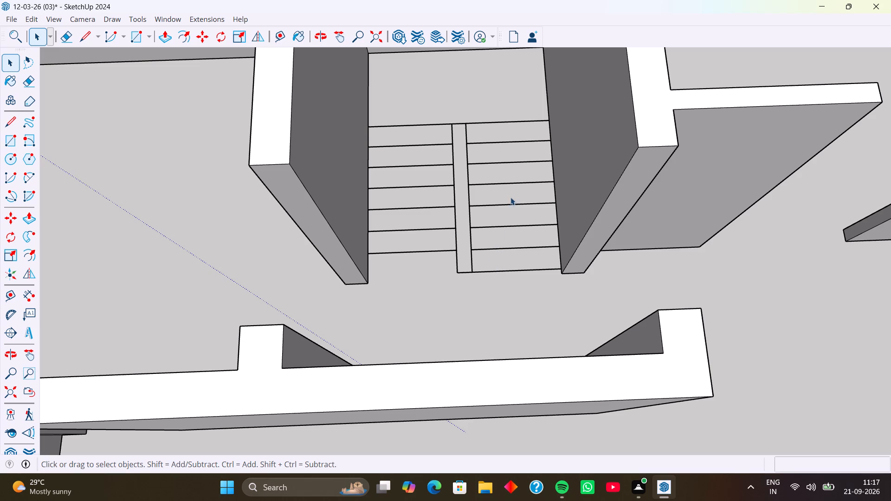
Select all the connected staircase tread lines of both flights in the narrow bay and make them a group.
{"action": "triple_click", "coordinate": [513, 184]}
{"action": "triple_click", "coordinate": [513, 184]}
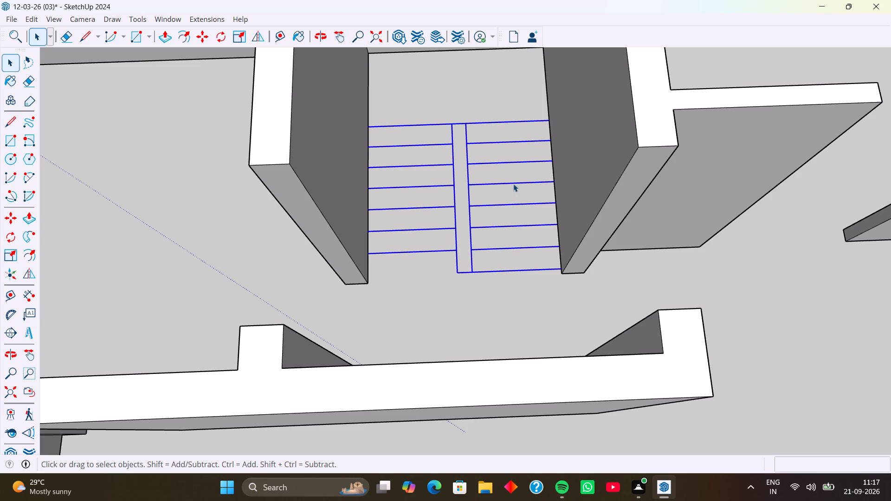
{"action": "triple_click", "coordinate": [513, 184]}
{"action": "triple_click", "coordinate": [513, 184]}
{"action": "triple_click", "coordinate": [513, 184]}
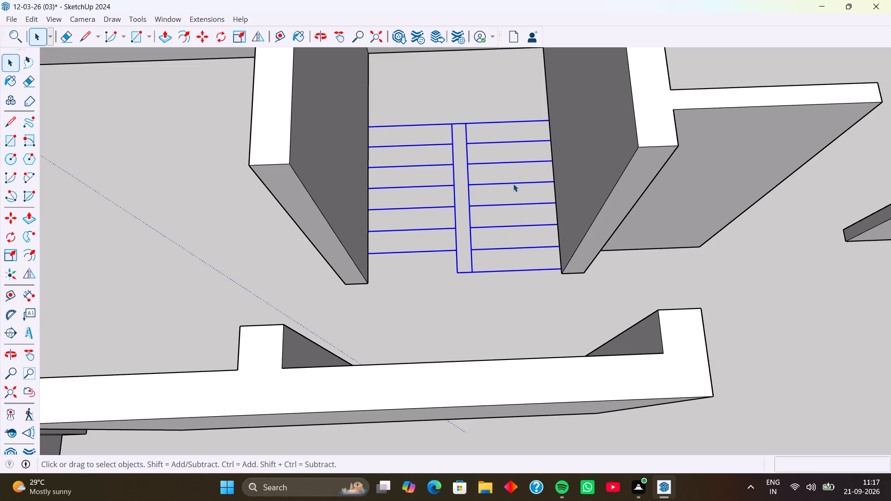
{"action": "double_click", "coordinate": [513, 184]}
{"action": "right_click", "coordinate": [513, 184]}
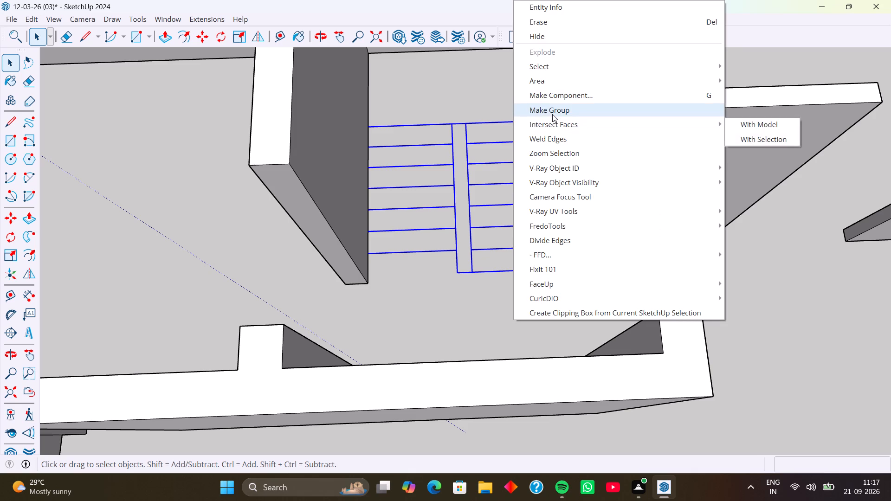
{"action": "left_click", "coordinate": [552, 114]}
{"action": "left_click", "coordinate": [519, 91]}
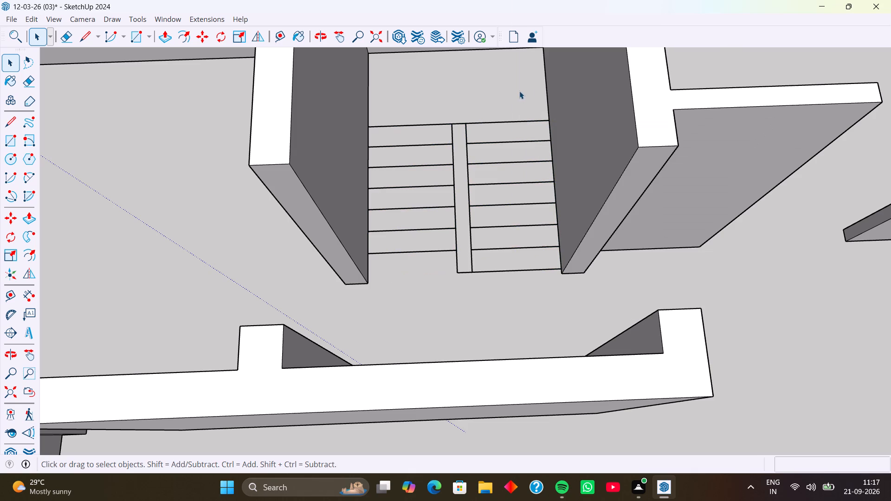
{"action": "left_click", "coordinate": [527, 140]}
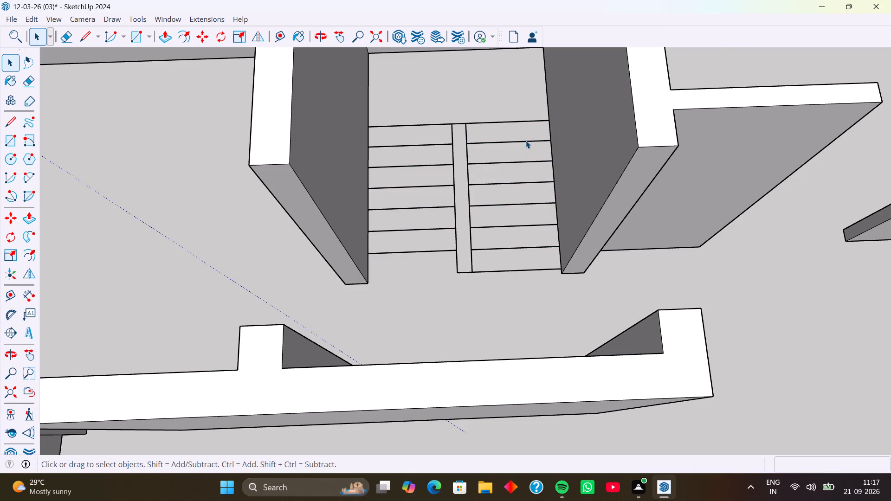
{"action": "left_click", "coordinate": [526, 141]}
{"action": "left_click", "coordinate": [506, 106]}
Draw a 60' by 30' rectangle across the underside of the house, between opposite outer corners of the exterior walls.
{"action": "scroll", "coordinate": [561, 212], "scroll_direction": "down", "scroll_amount": 6}
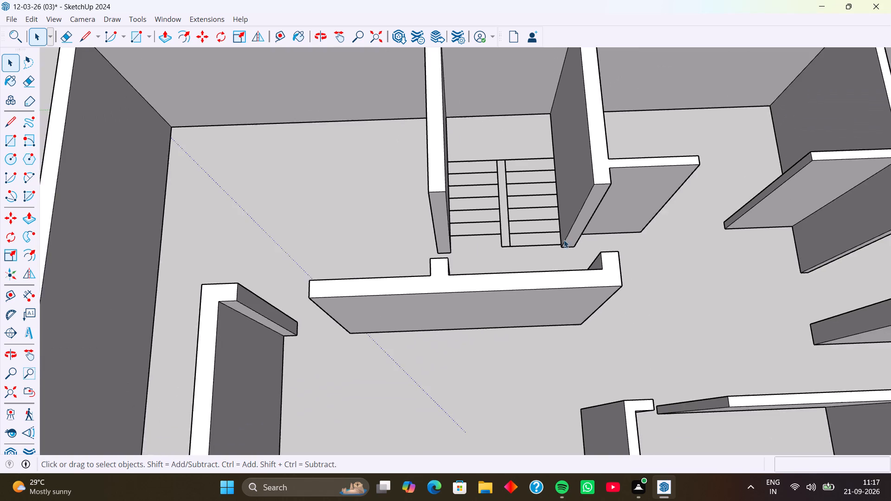
{"action": "scroll", "coordinate": [564, 240], "scroll_direction": "down", "scroll_amount": 11}
{"action": "middle_click_drag", "start_coordinate": [575, 298], "coordinate": [584, 126]}
{"action": "middle_click_drag", "start_coordinate": [582, 273], "coordinate": [528, 122]}
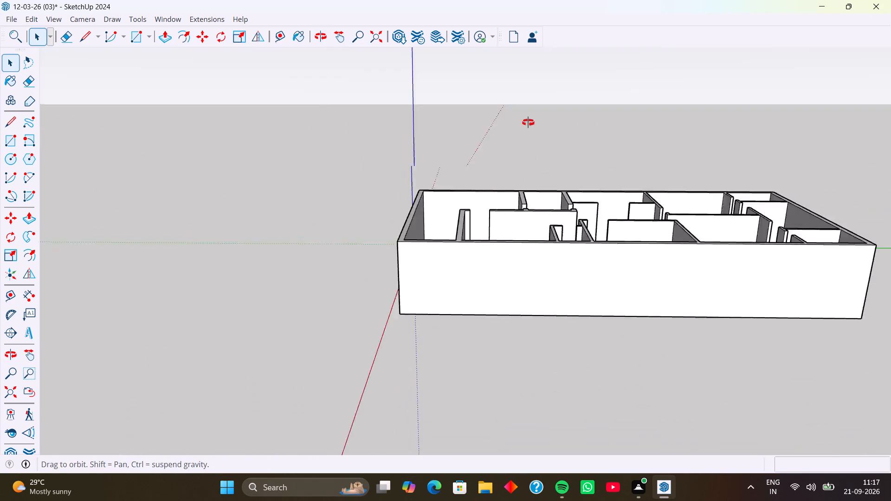
{"action": "middle_click_drag", "start_coordinate": [528, 122], "coordinate": [512, 91]}
{"action": "middle_click_drag", "start_coordinate": [557, 251], "coordinate": [436, 135]}
{"action": "middle_click_drag", "start_coordinate": [497, 234], "coordinate": [381, 162]}
{"action": "middle_click_drag", "start_coordinate": [461, 210], "coordinate": [407, 246]}
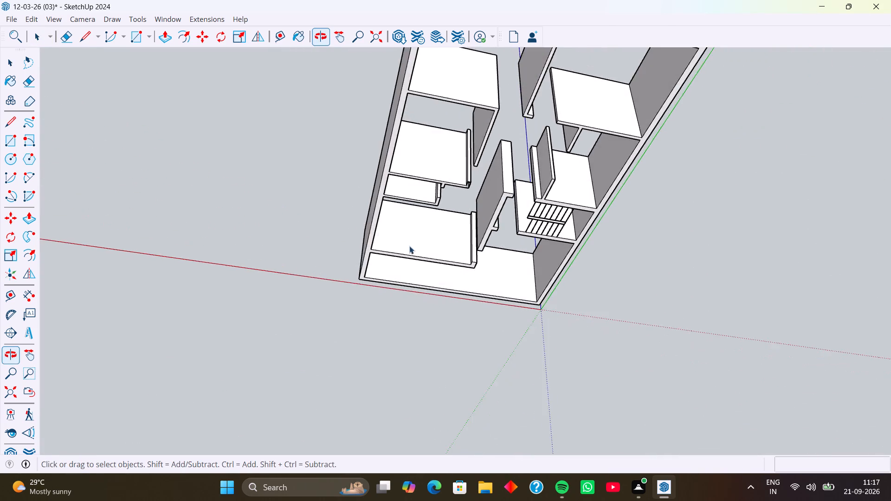
{"action": "scroll", "coordinate": [429, 228], "scroll_direction": "down", "scroll_amount": 4}
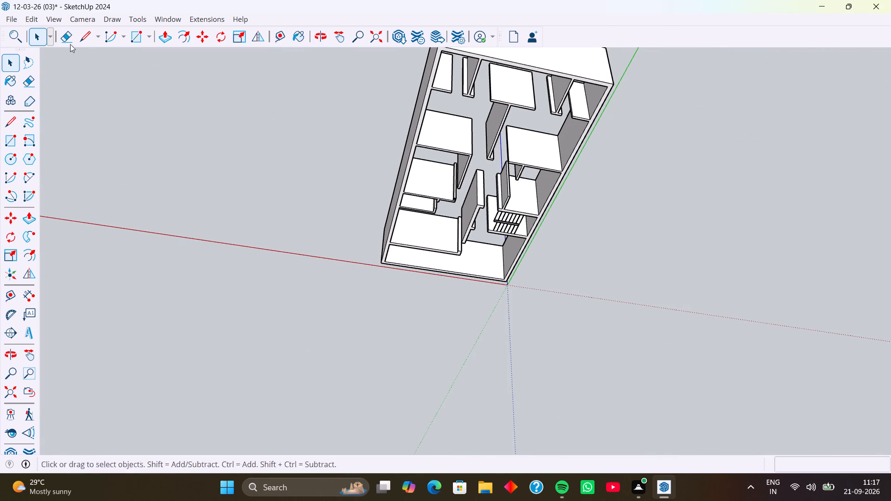
{"action": "left_click", "coordinate": [136, 33]}
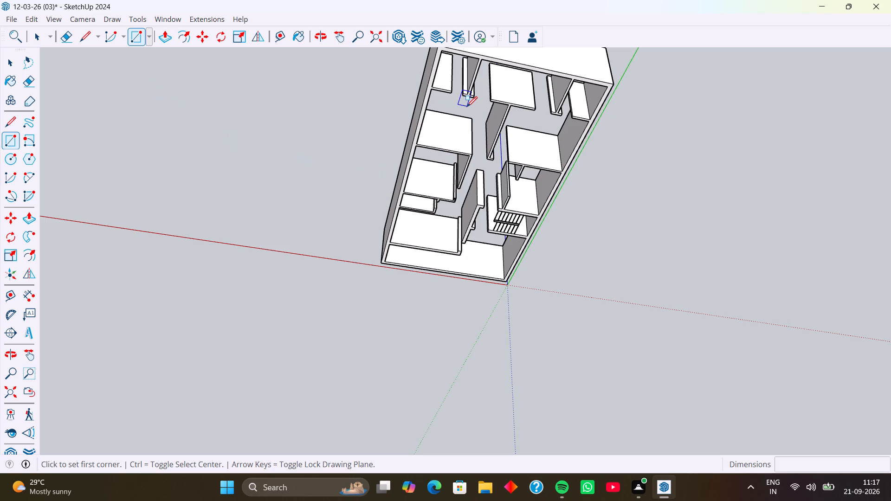
{"action": "middle_click_drag", "start_coordinate": [467, 107], "coordinate": [464, 175], "text": "shift"}
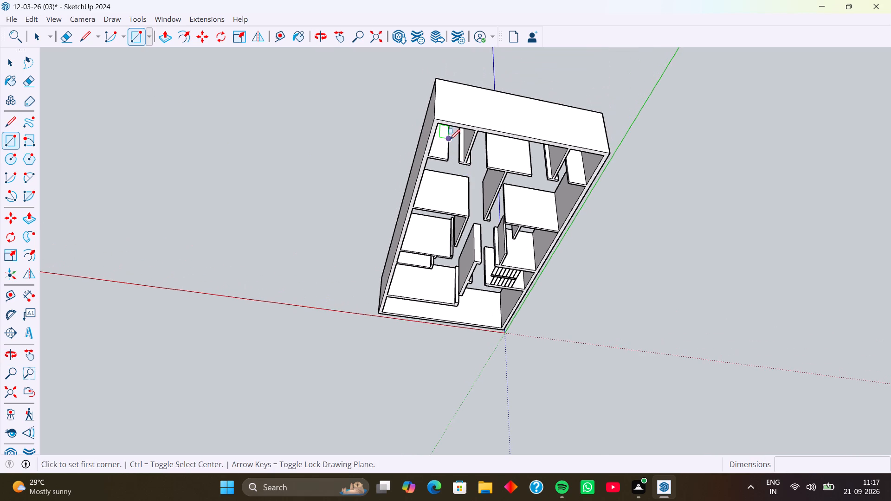
{"action": "scroll", "coordinate": [446, 131], "scroll_direction": "up", "scroll_amount": 4}
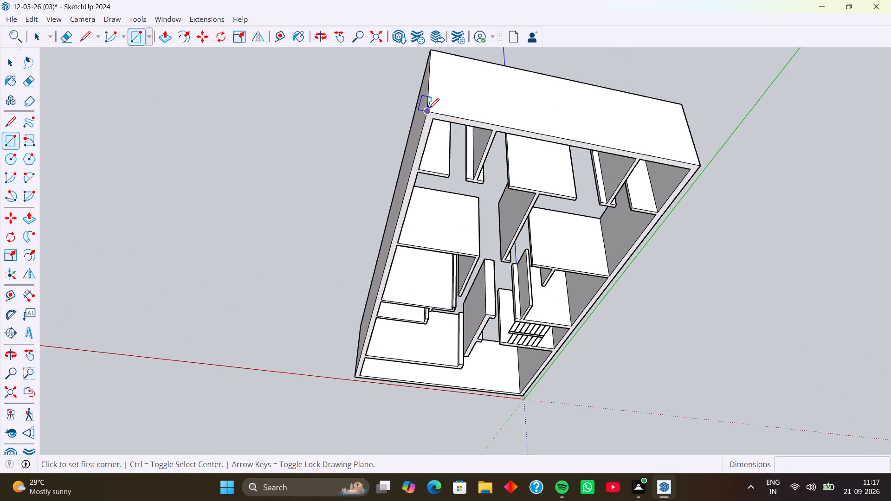
{"action": "left_click", "coordinate": [427, 110]}
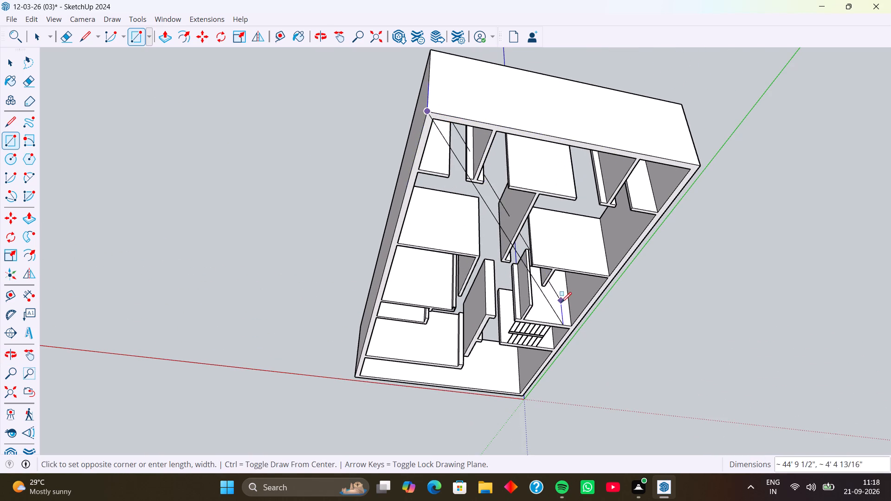
{"action": "scroll", "coordinate": [563, 307], "scroll_direction": "down", "scroll_amount": 8}
{"action": "middle_click_drag", "start_coordinate": [554, 330], "coordinate": [564, 153]}
{"action": "middle_click_drag", "start_coordinate": [543, 293], "coordinate": [566, 146]}
{"action": "scroll", "coordinate": [543, 293], "scroll_direction": "up", "scroll_amount": 1}
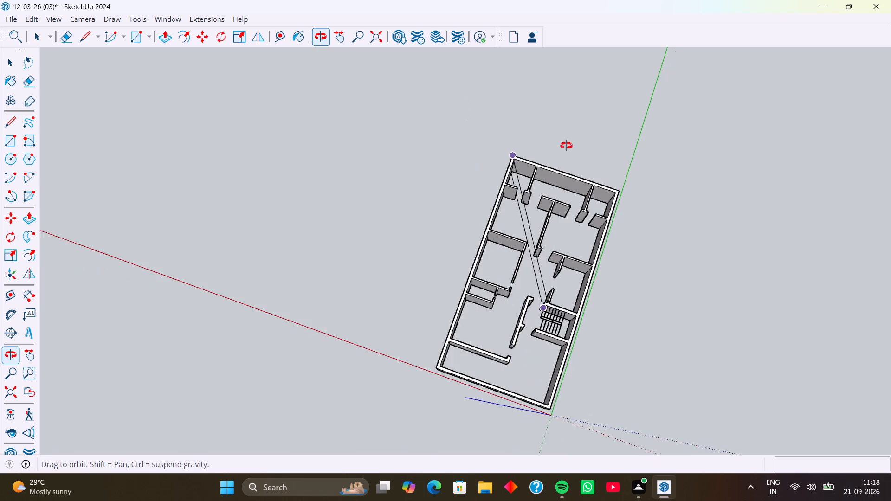
{"action": "middle_click_drag", "start_coordinate": [566, 146], "coordinate": [567, 136]}
{"action": "scroll", "coordinate": [582, 282], "scroll_direction": "up", "scroll_amount": 4}
{"action": "scroll", "coordinate": [568, 365], "scroll_direction": "down", "scroll_amount": 6}
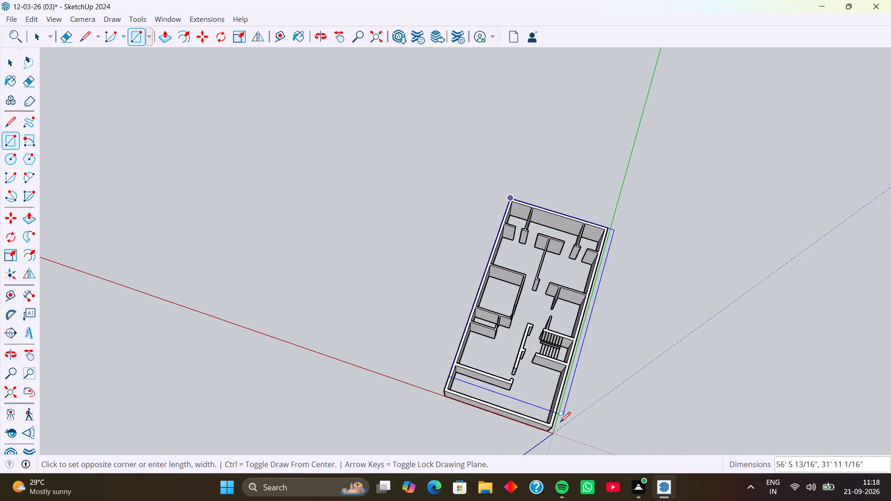
{"action": "scroll", "coordinate": [551, 430], "scroll_direction": "up", "scroll_amount": 10}
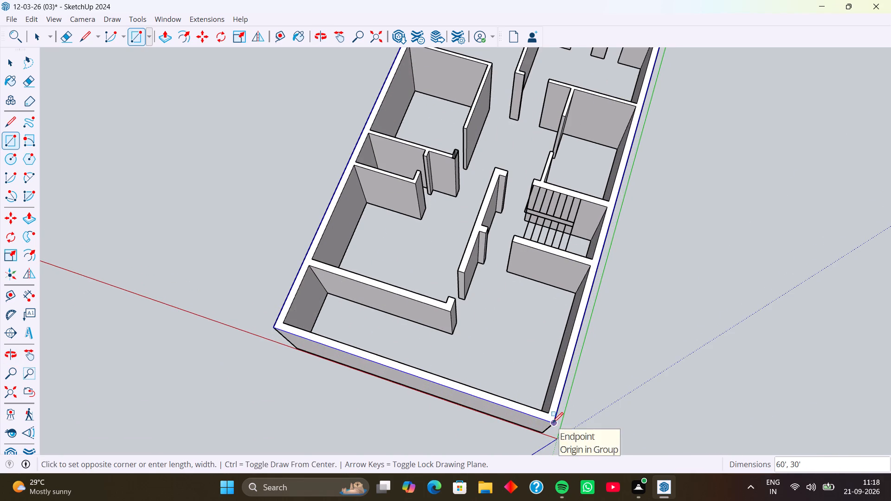
{"action": "left_click", "coordinate": [553, 423]}
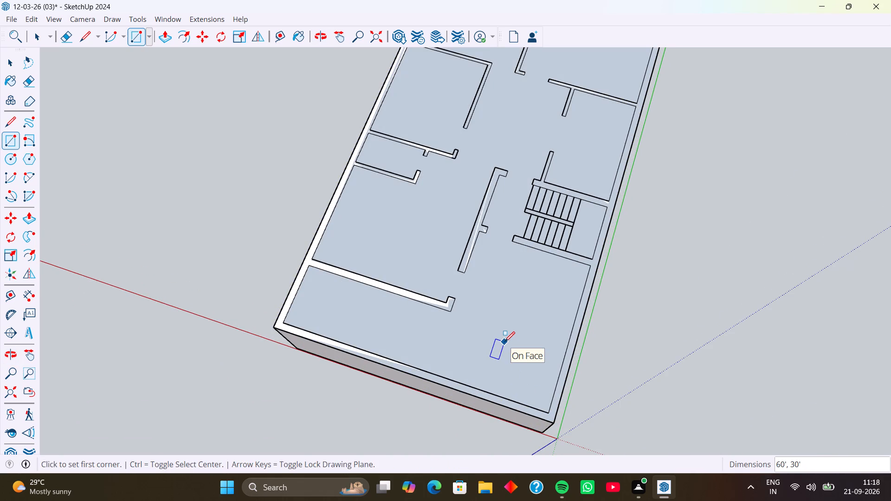
Push/Pull the underside rectangle 1'6" outward from the walls to form the base slab.
{"action": "key", "text": "p"}
{"action": "left_click", "coordinate": [502, 337]}
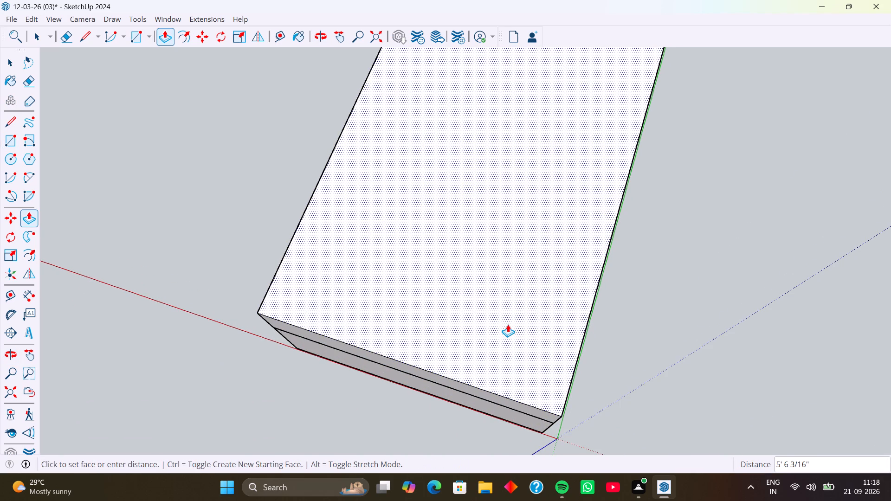
{"action": "key", "text": "1"}
{"action": "type", "text": "'6"}
{"action": "key", "text": "Return"}
{"action": "scroll", "coordinate": [482, 291], "scroll_direction": "down", "scroll_amount": 9}
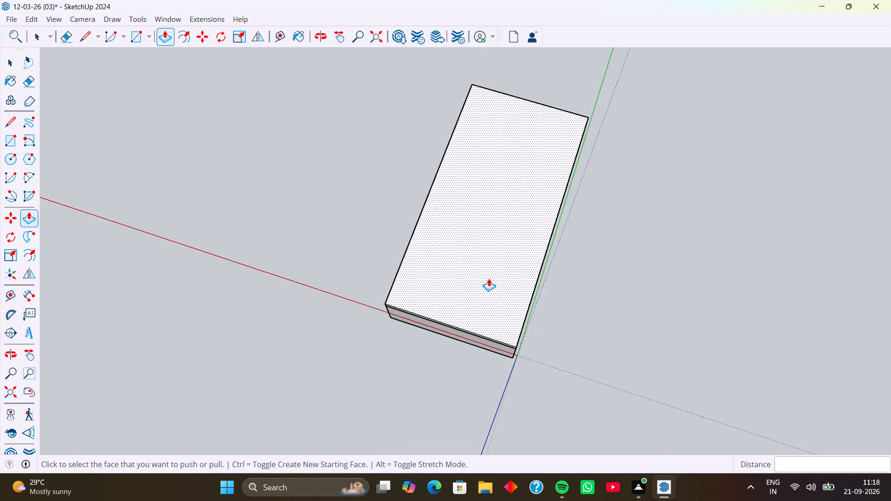
Select the whole base slab and make it a group.
{"action": "key", "text": "space"}
{"action": "triple_click", "coordinate": [489, 278]}
{"action": "triple_click", "coordinate": [489, 278]}
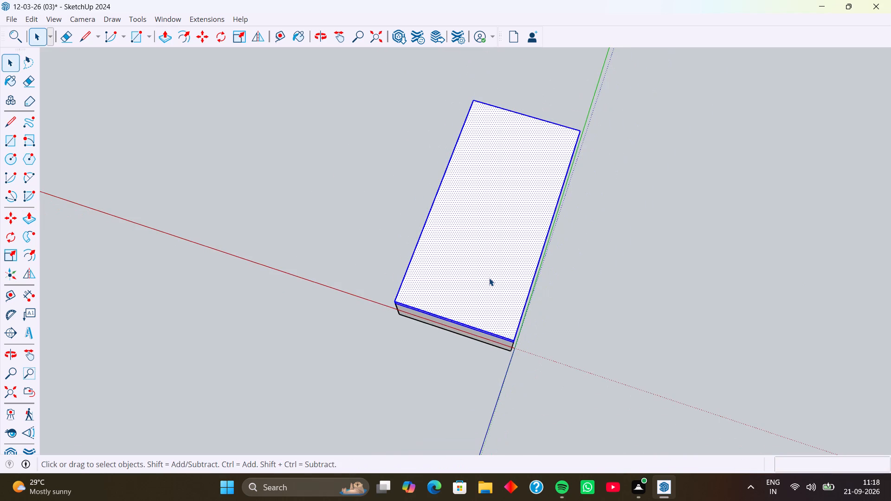
{"action": "triple_click", "coordinate": [489, 278]}
{"action": "right_click", "coordinate": [489, 278]}
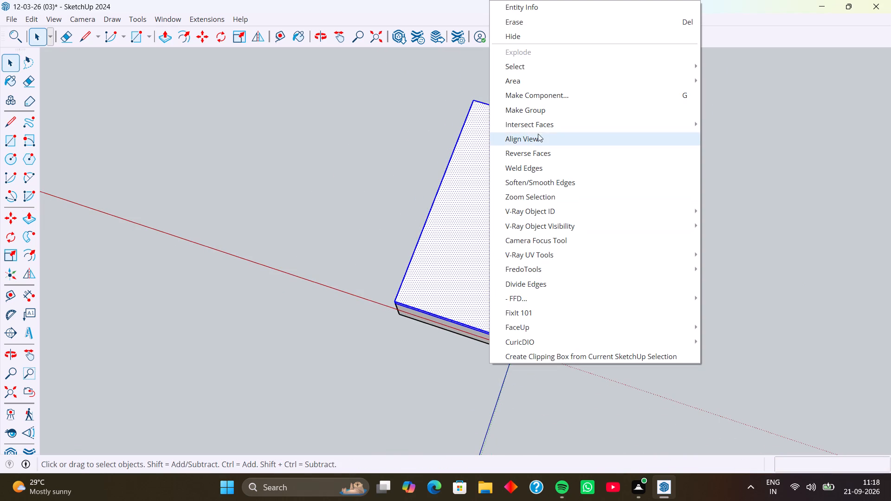
{"action": "left_click", "coordinate": [543, 112]}
Examine the house and its new base slab from the side and from above on several sides.
{"action": "scroll", "coordinate": [533, 246], "scroll_direction": "down", "scroll_amount": 4}
{"action": "middle_click_drag", "start_coordinate": [533, 249], "coordinate": [542, 283]}
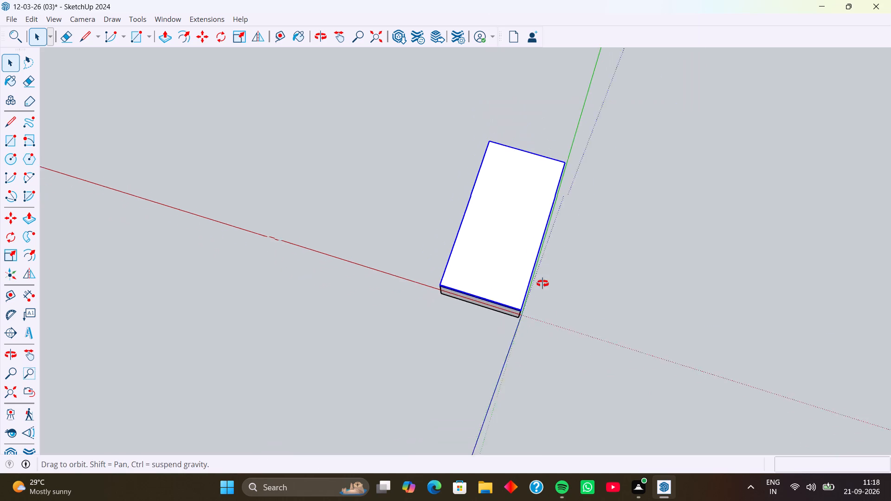
{"action": "middle_click_drag", "start_coordinate": [542, 283], "coordinate": [553, 328]}
{"action": "middle_click_drag", "start_coordinate": [544, 224], "coordinate": [423, 292]}
{"action": "middle_click_drag", "start_coordinate": [513, 200], "coordinate": [469, 379]}
{"action": "middle_click_drag", "start_coordinate": [504, 213], "coordinate": [497, 396]}
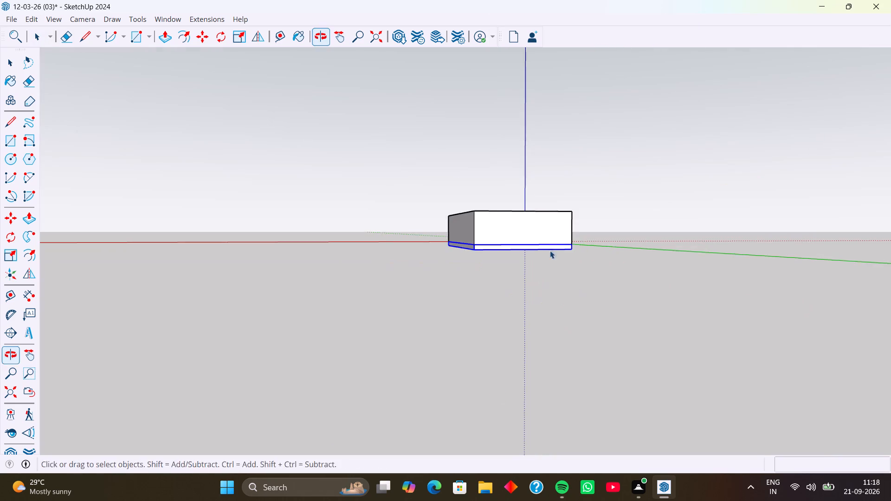
{"action": "middle_click_drag", "start_coordinate": [542, 230], "coordinate": [506, 359]}
{"action": "middle_click_drag", "start_coordinate": [517, 266], "coordinate": [507, 361]}
{"action": "middle_click_drag", "start_coordinate": [525, 304], "coordinate": [512, 370]}
{"action": "middle_click_drag", "start_coordinate": [548, 320], "coordinate": [523, 330]}
{"action": "scroll", "coordinate": [548, 320], "scroll_direction": "up", "scroll_amount": 1}
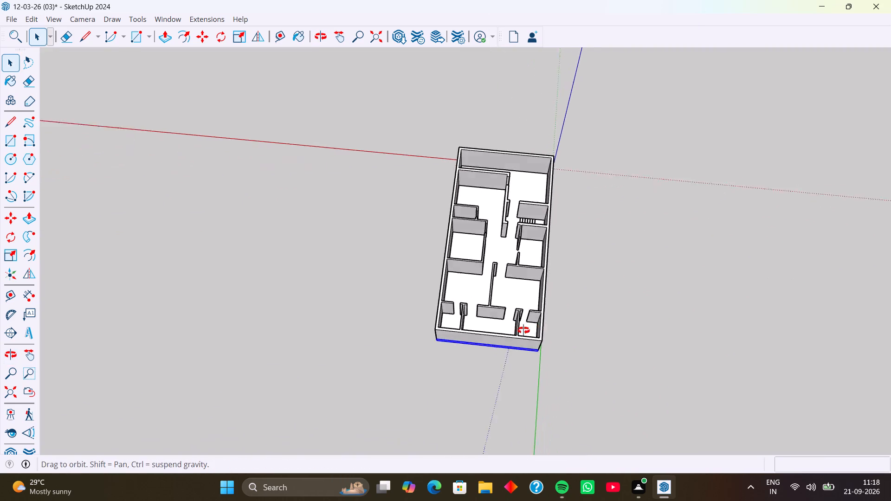
{"action": "middle_click_drag", "start_coordinate": [523, 330], "coordinate": [458, 339]}
{"action": "scroll", "coordinate": [550, 305], "scroll_direction": "up", "scroll_amount": 1}
{"action": "middle_click_drag", "start_coordinate": [550, 305], "coordinate": [384, 281]}
{"action": "middle_click_drag", "start_coordinate": [531, 266], "coordinate": [370, 274]}
{"action": "middle_click_drag", "start_coordinate": [565, 278], "coordinate": [347, 290]}
{"action": "middle_click_drag", "start_coordinate": [562, 302], "coordinate": [401, 298]}
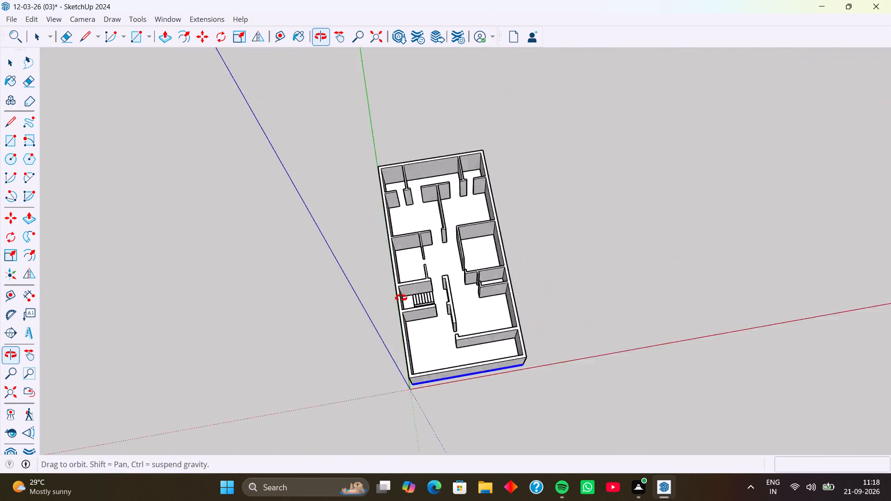
{"action": "middle_click_drag", "start_coordinate": [401, 298], "coordinate": [391, 294]}
{"action": "scroll", "coordinate": [408, 327], "scroll_direction": "up", "scroll_amount": 4}
{"action": "scroll", "coordinate": [407, 326], "scroll_direction": "down", "scroll_amount": 6}
{"action": "key", "text": "space"}
{"action": "left_click", "coordinate": [536, 329]}
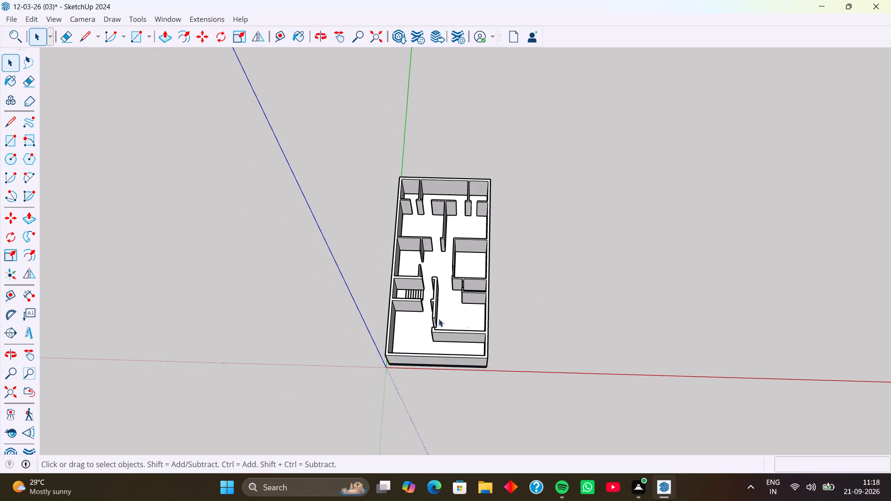
{"action": "scroll", "coordinate": [433, 318], "scroll_direction": "down", "scroll_amount": 6}
{"action": "left_click", "coordinate": [448, 317]}
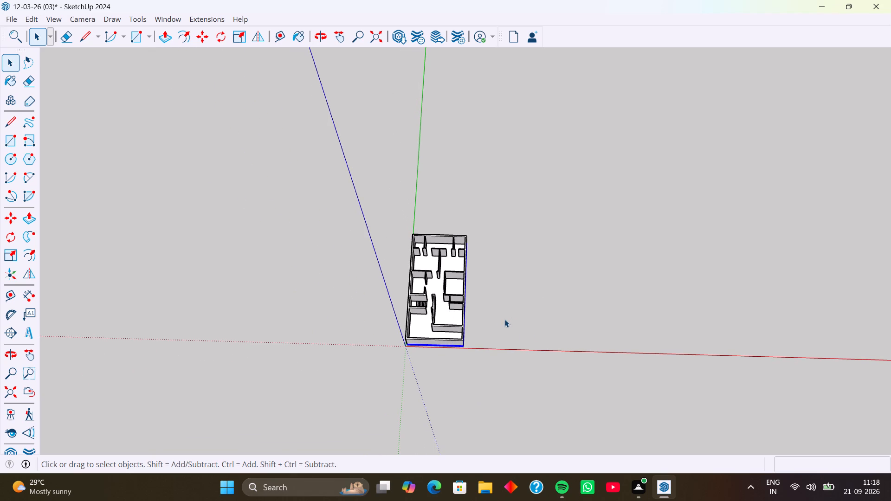
{"action": "left_click", "coordinate": [498, 320]}
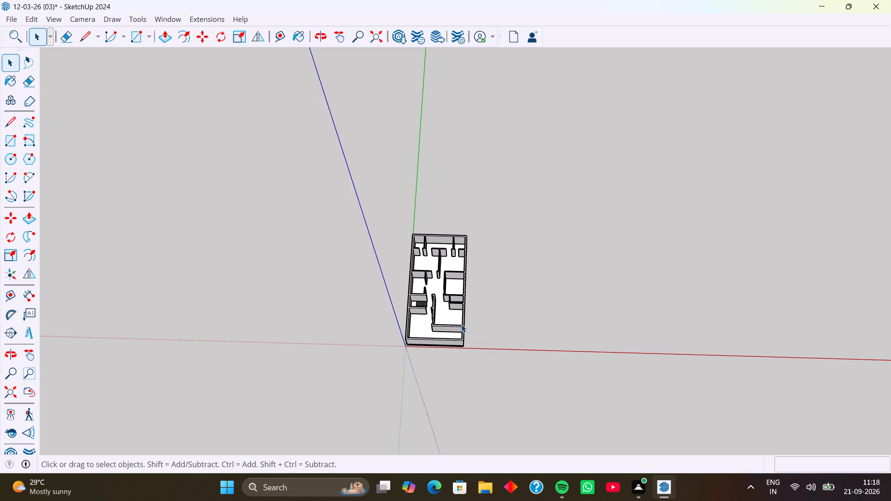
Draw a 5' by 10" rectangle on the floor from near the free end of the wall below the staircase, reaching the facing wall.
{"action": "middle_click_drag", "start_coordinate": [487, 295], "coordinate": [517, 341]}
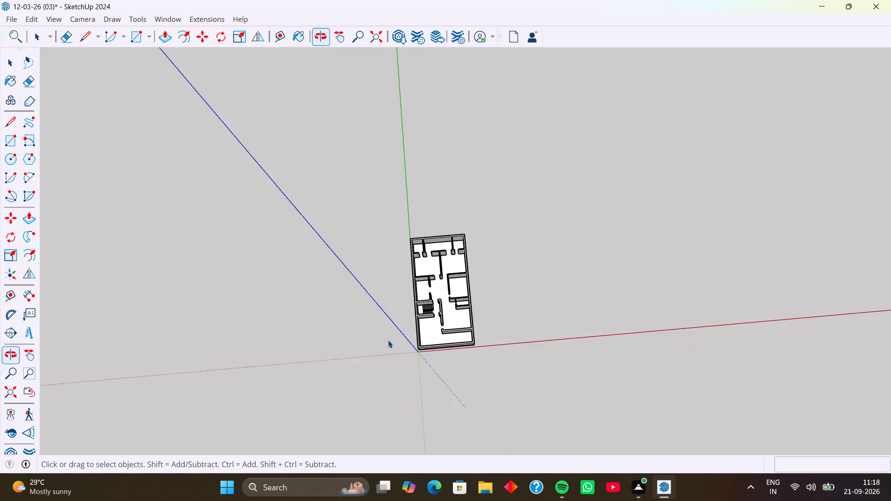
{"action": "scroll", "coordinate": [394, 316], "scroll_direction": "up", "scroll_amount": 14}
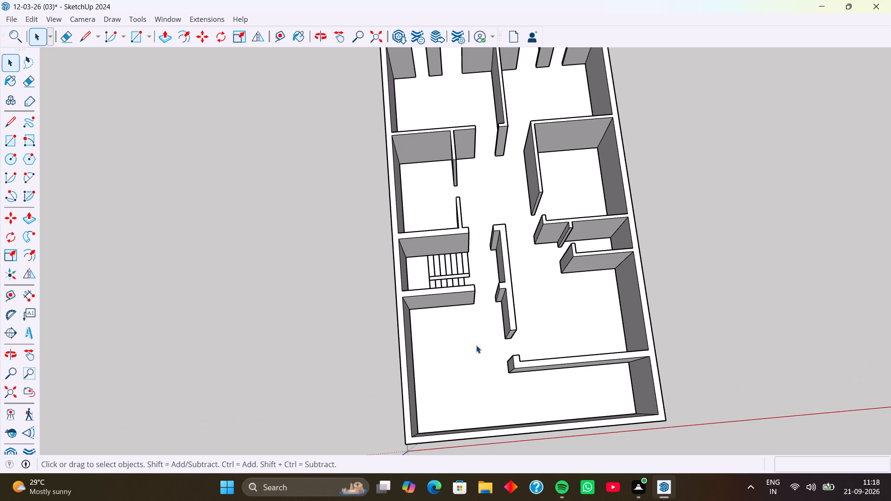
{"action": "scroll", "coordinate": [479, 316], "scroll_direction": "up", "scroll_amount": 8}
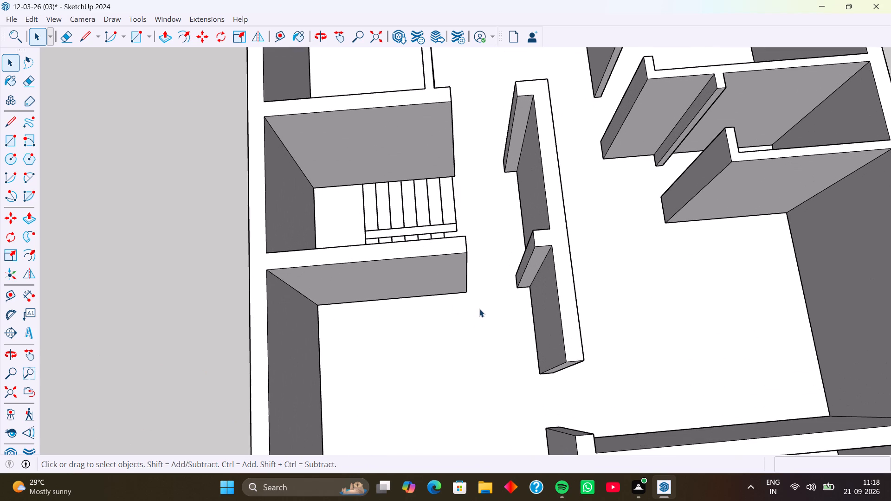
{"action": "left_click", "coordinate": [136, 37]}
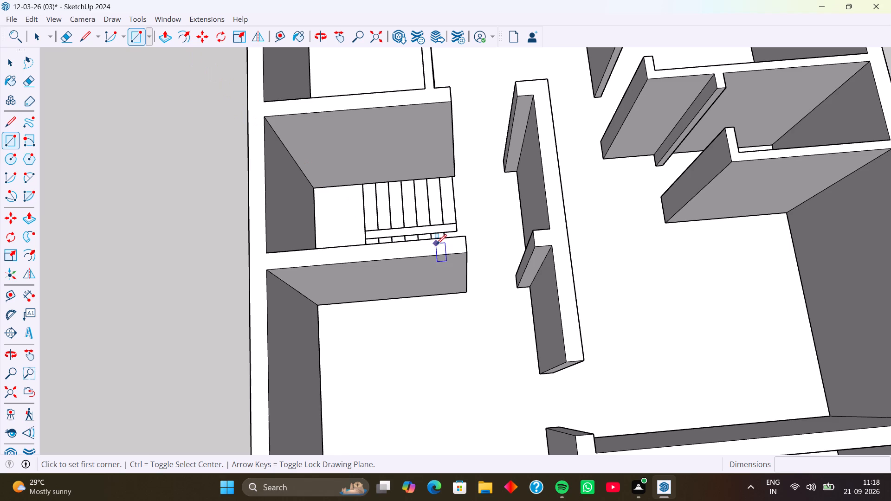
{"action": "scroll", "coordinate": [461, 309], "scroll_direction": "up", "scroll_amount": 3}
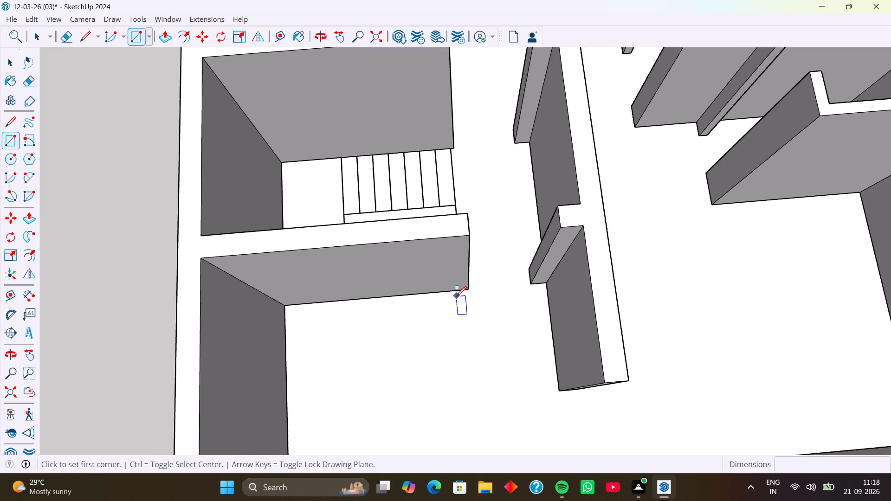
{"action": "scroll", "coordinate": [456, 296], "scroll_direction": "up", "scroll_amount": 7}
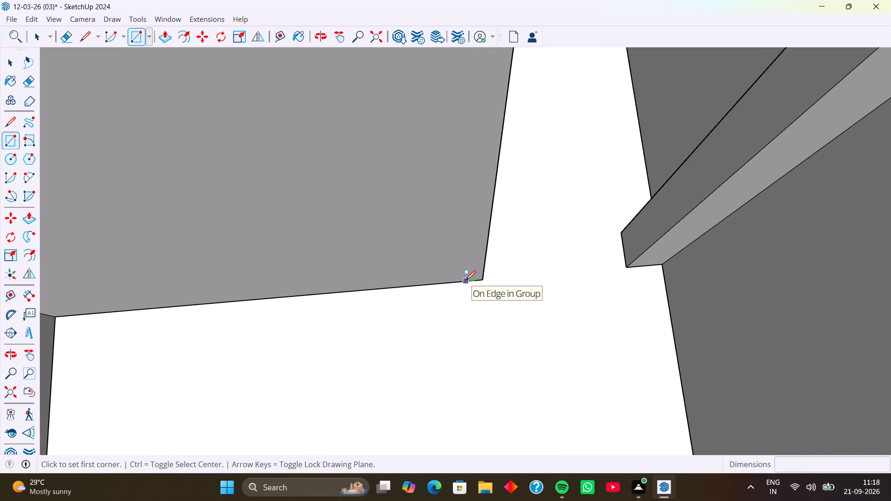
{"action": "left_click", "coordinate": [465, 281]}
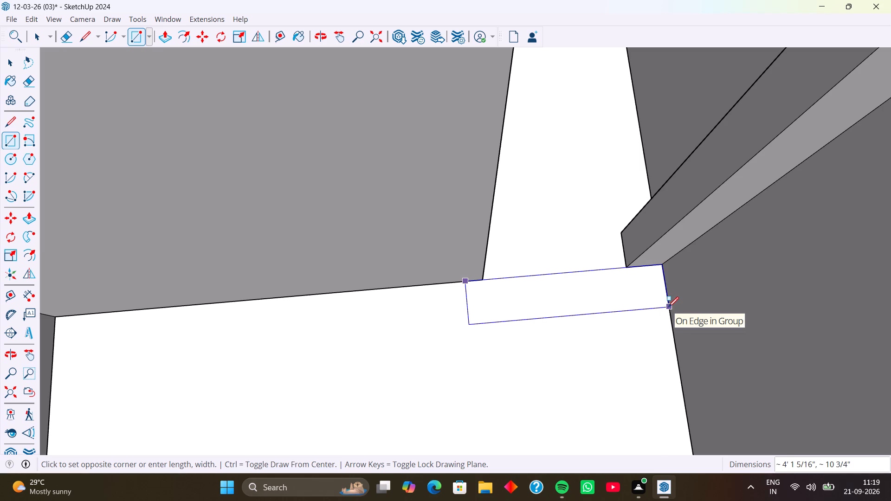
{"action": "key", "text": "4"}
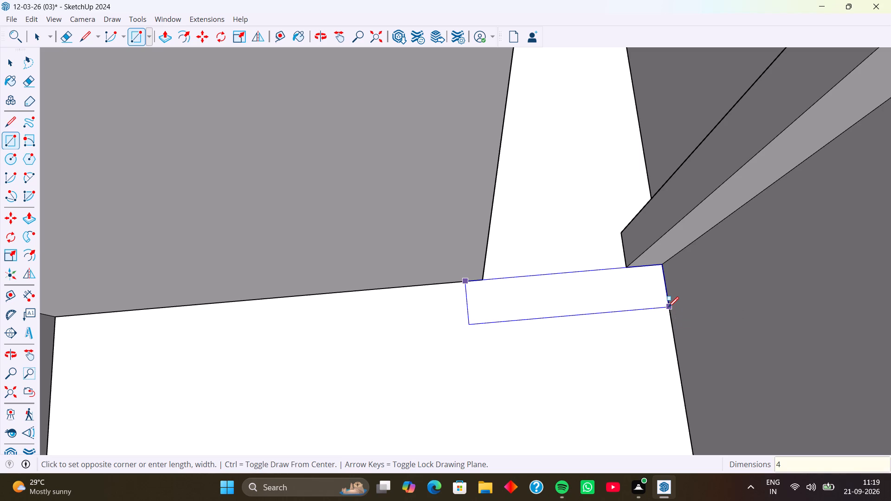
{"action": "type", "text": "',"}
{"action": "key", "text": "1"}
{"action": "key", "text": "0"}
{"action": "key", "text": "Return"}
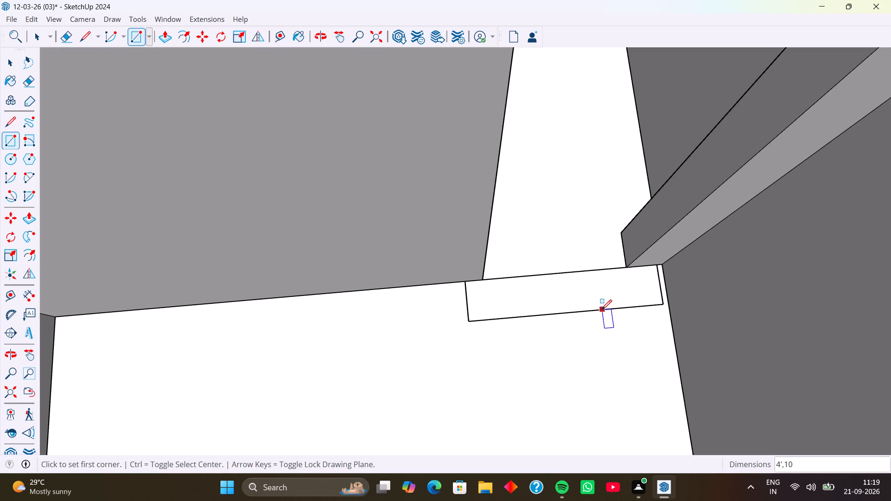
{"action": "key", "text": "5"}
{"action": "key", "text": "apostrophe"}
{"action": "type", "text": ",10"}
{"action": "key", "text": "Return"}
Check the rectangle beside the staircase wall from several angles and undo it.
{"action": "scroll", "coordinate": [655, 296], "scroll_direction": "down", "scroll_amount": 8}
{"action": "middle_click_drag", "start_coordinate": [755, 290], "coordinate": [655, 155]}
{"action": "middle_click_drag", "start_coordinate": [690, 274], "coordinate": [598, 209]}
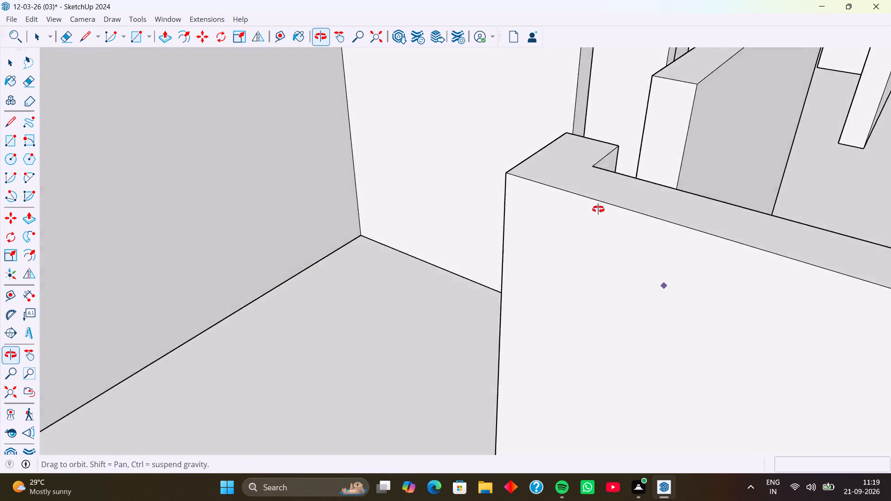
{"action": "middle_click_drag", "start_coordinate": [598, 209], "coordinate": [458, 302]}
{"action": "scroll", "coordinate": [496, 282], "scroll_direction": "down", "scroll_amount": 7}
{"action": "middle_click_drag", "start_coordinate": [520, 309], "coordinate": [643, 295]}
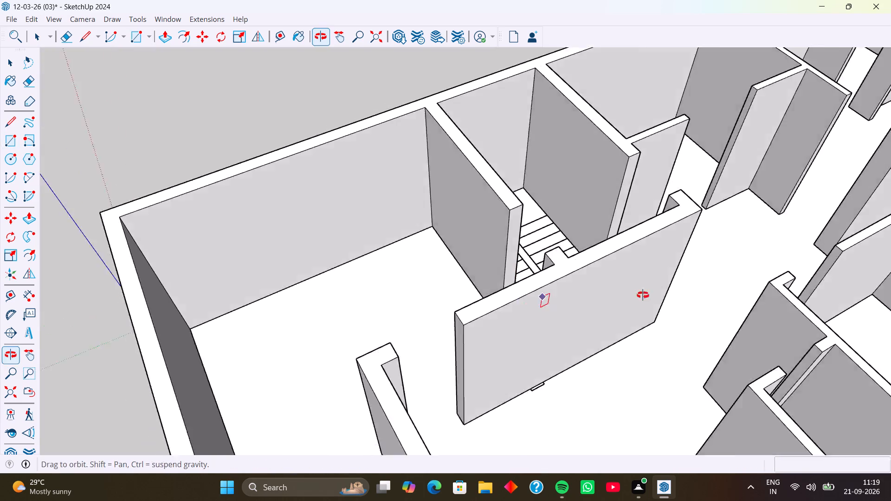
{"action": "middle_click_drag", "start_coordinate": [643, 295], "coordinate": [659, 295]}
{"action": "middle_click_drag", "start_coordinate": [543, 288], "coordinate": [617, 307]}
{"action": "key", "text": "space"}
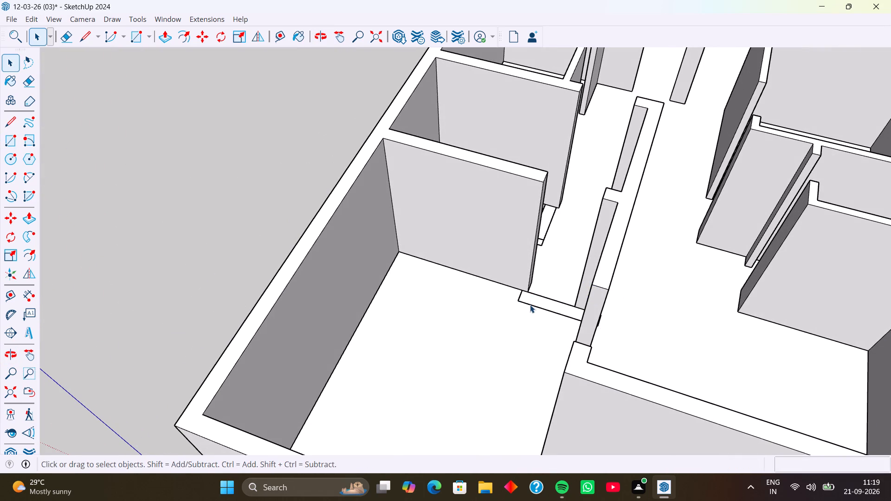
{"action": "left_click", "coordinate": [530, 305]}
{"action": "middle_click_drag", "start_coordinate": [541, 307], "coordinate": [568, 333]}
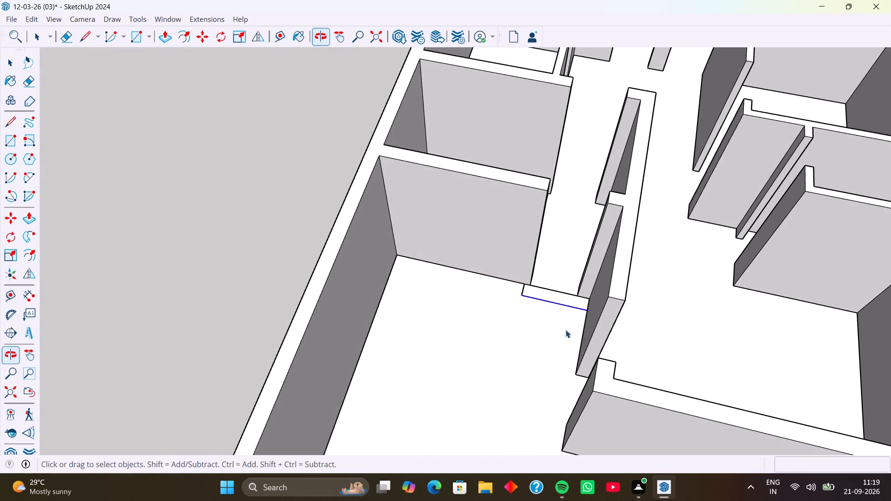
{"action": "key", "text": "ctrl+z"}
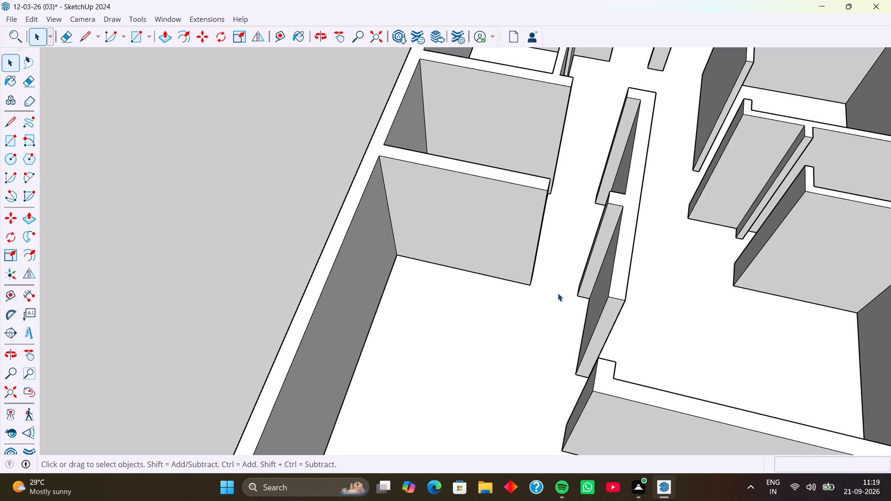
Draw a 4' by 10" rectangle on the floor, starting on the base of the staircase room's front wall near its free end.
{"action": "key", "text": "r"}
{"action": "scroll", "coordinate": [518, 285], "scroll_direction": "up", "scroll_amount": 8}
{"action": "left_click", "coordinate": [520, 282]}
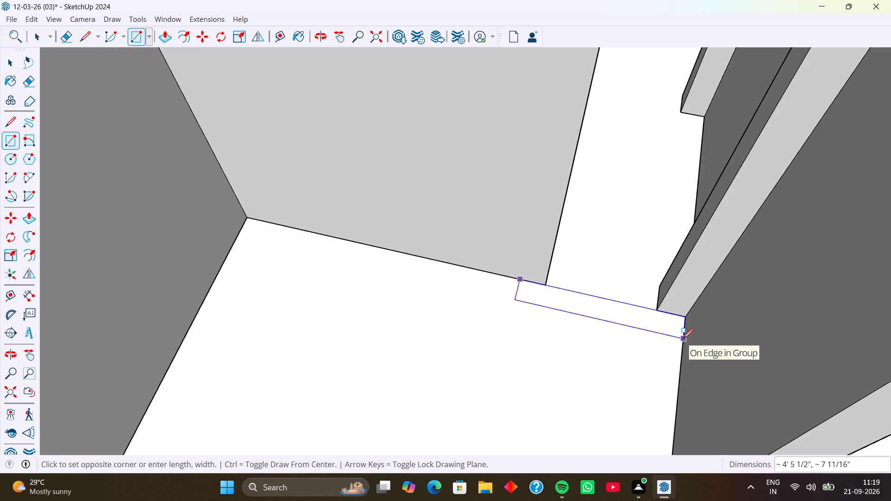
{"action": "type", "text": "4',10"}
{"action": "key", "text": "Return"}
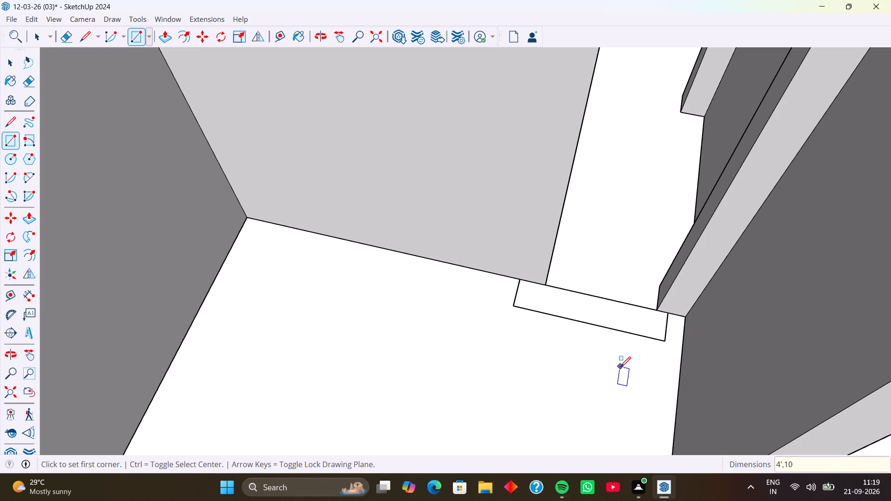
Move the whole 4' by 10" rectangle about 5 1/2" along the wall line so its end meets the facing wall.
{"action": "key", "text": "space"}
{"action": "triple_click", "coordinate": [636, 334]}
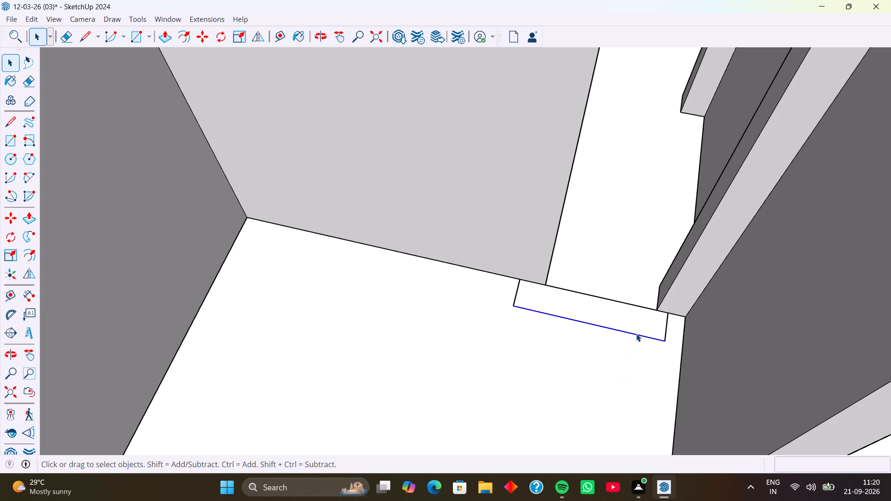
{"action": "triple_click", "coordinate": [636, 334]}
{"action": "left_click", "coordinate": [636, 334]}
{"action": "key", "text": "m"}
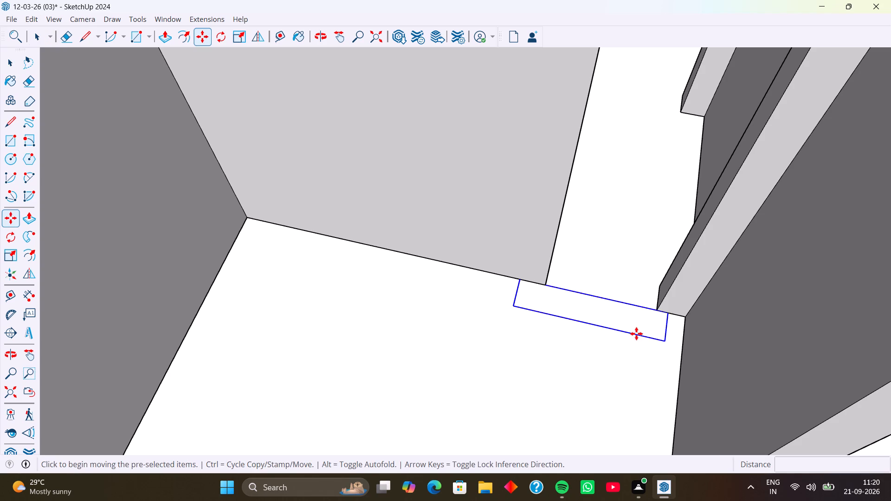
{"action": "left_click", "coordinate": [665, 340]}
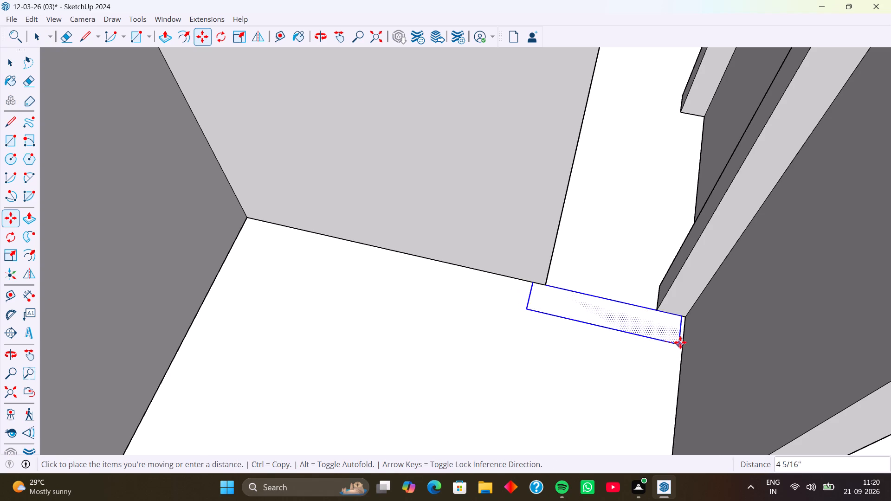
{"action": "left_click", "coordinate": [683, 346]}
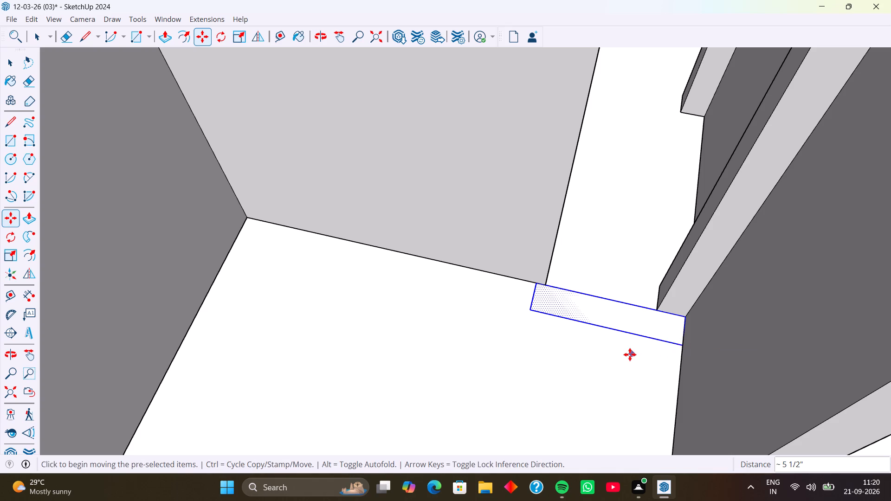
Draw a 10" by 8'9" rectangle on the floor from the first strip's corner along the facing wall to the front partition's corner.
{"action": "scroll", "coordinate": [630, 354], "scroll_direction": "down", "scroll_amount": 5}
{"action": "middle_click_drag", "start_coordinate": [646, 359], "coordinate": [667, 354]}
{"action": "middle_click_drag", "start_coordinate": [657, 356], "coordinate": [674, 385]}
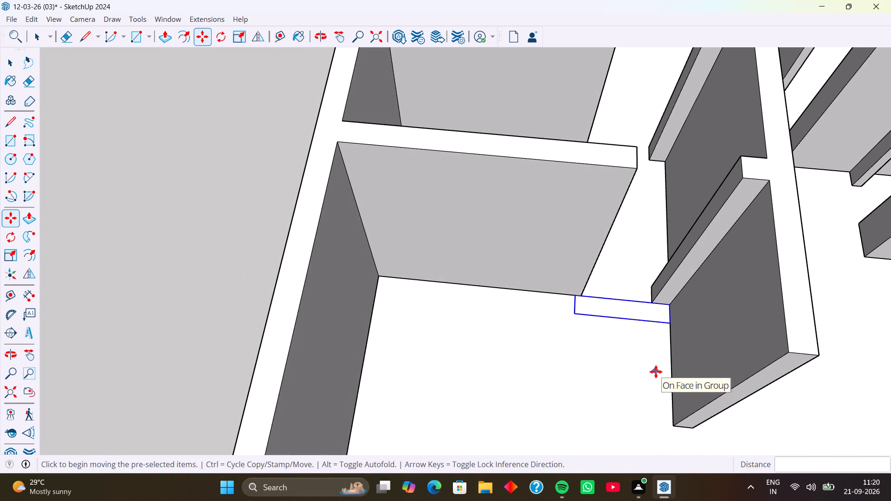
{"action": "scroll", "coordinate": [656, 372], "scroll_direction": "down", "scroll_amount": 2}
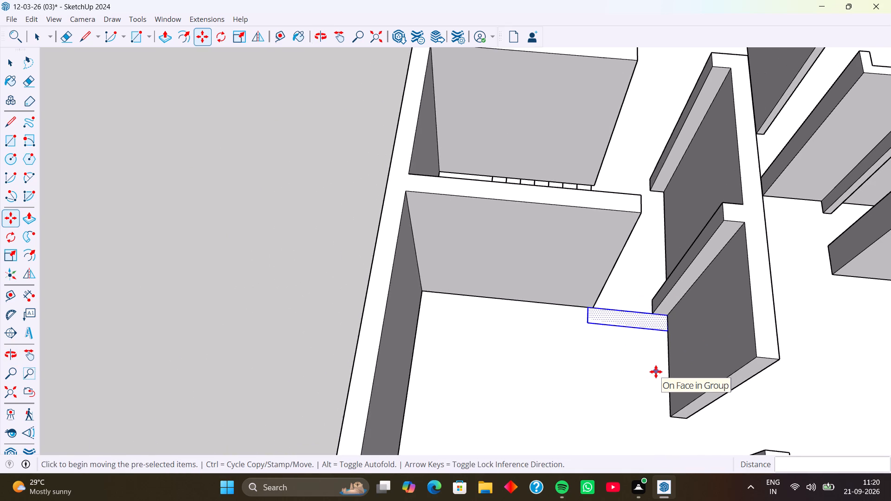
{"action": "key", "text": "r"}
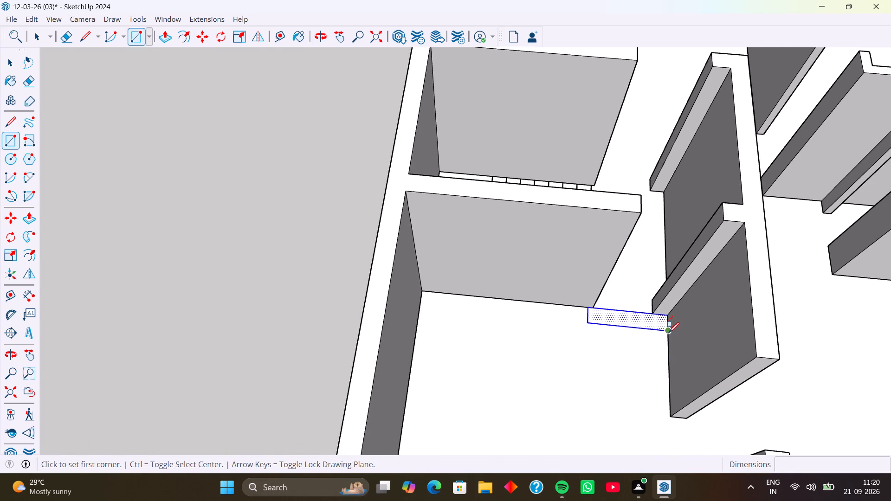
{"action": "left_click", "coordinate": [669, 332]}
{"action": "scroll", "coordinate": [651, 379], "scroll_direction": "down", "scroll_amount": 9}
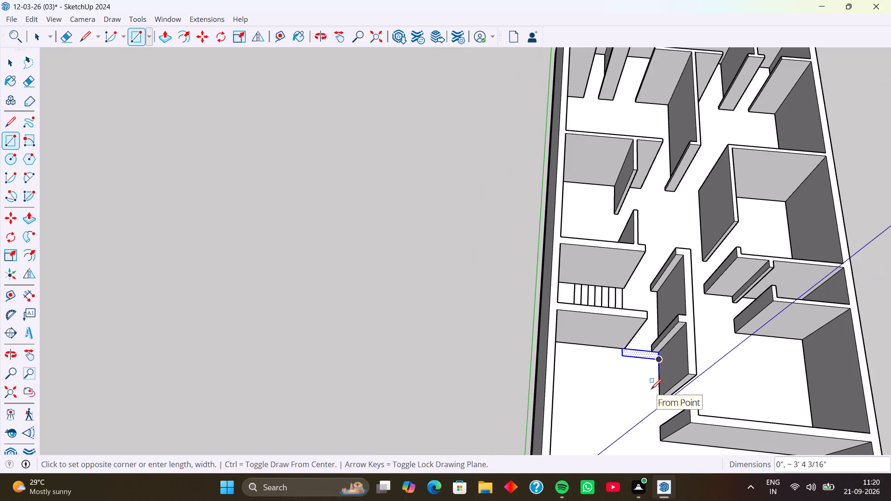
{"action": "middle_click_drag", "start_coordinate": [650, 391], "coordinate": [644, 251], "text": "shift"}
{"action": "scroll", "coordinate": [647, 272], "scroll_direction": "up", "scroll_amount": 4}
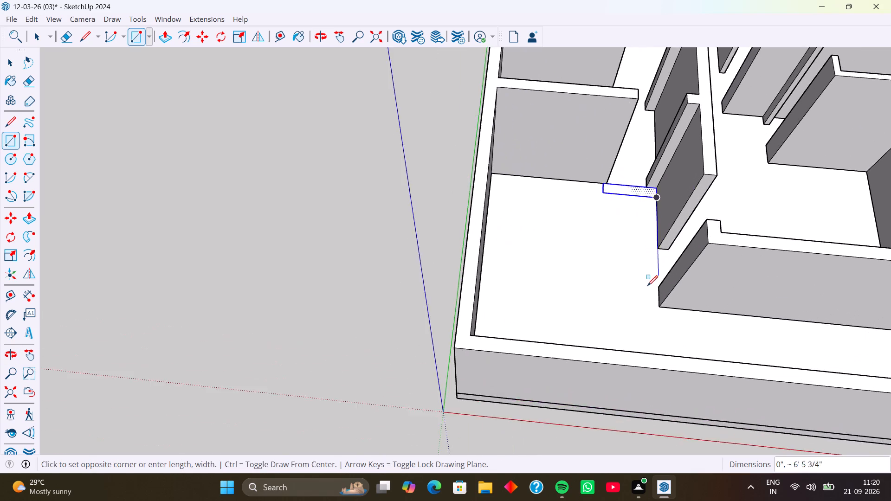
{"action": "scroll", "coordinate": [647, 286], "scroll_direction": "up", "scroll_amount": 10}
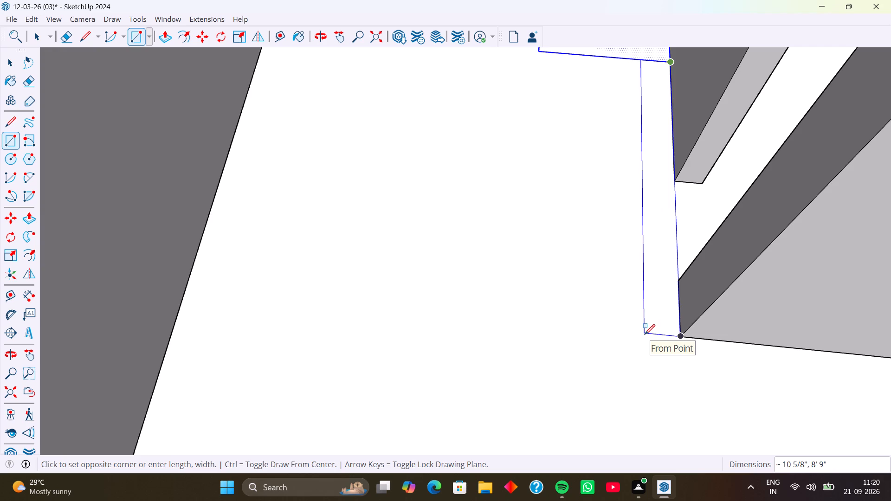
{"action": "type", "text": "8'9,10"}
{"action": "key", "text": "Return"}
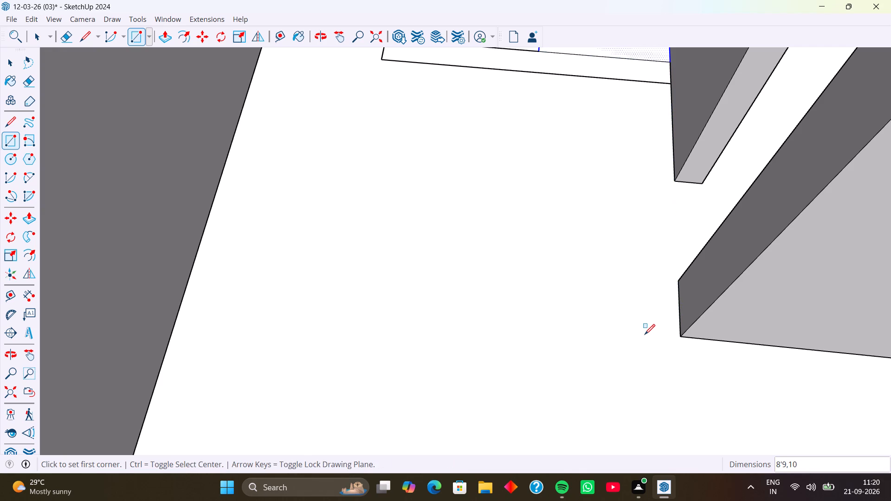
{"action": "type", "text": "10"}
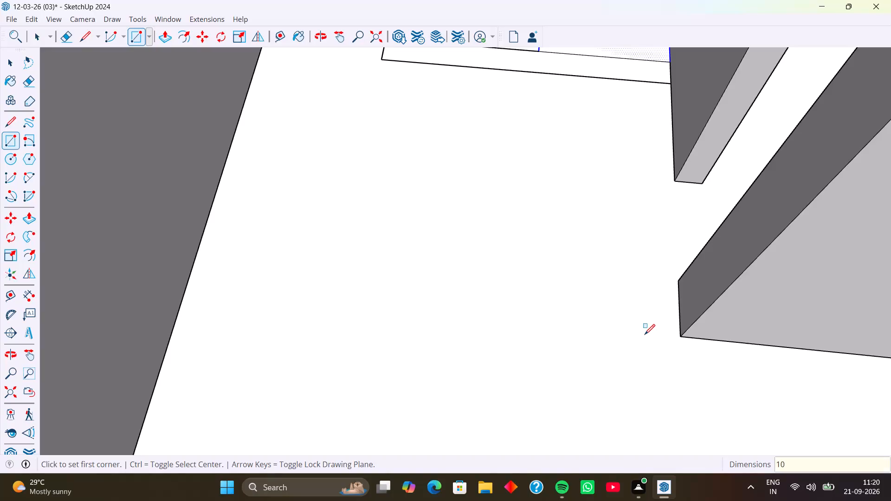
{"action": "type", "text": ",8'9"}
{"action": "key", "text": "Return"}
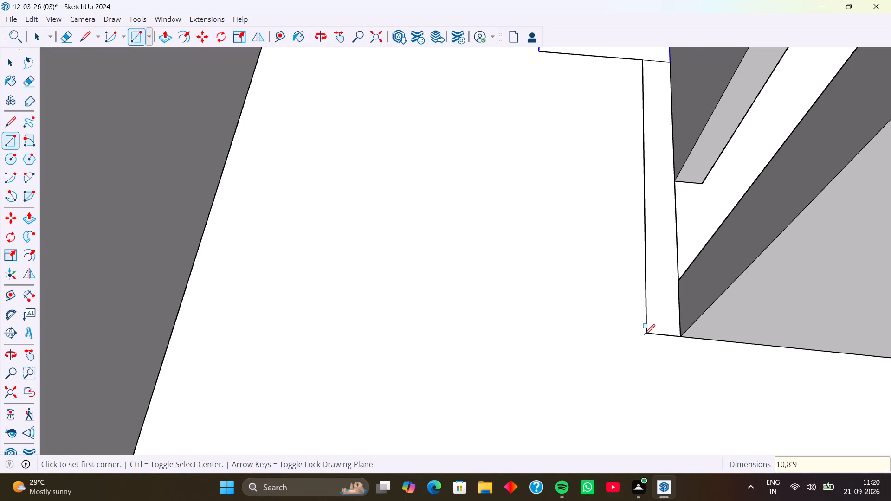
Erase the edge between the two floor strips to join them into one L-shaped outline.
{"action": "scroll", "coordinate": [633, 318], "scroll_direction": "down", "scroll_amount": 6}
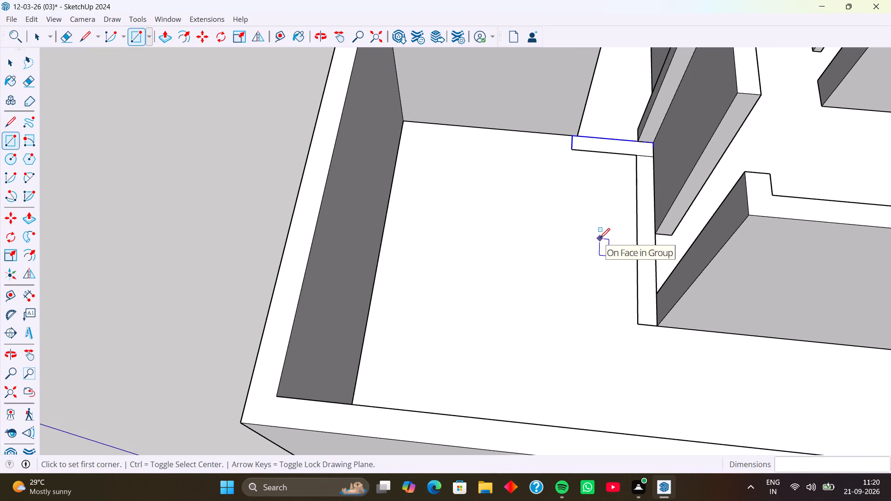
{"action": "key", "text": "e"}
{"action": "scroll", "coordinate": [652, 135], "scroll_direction": "up", "scroll_amount": 11}
{"action": "left_click_drag", "start_coordinate": [641, 159], "coordinate": [642, 172]}
{"action": "scroll", "coordinate": [540, 190], "scroll_direction": "down", "scroll_amount": 4}
{"action": "middle_click_drag", "start_coordinate": [545, 225], "coordinate": [605, 213]}
{"action": "scroll", "coordinate": [556, 229], "scroll_direction": "down", "scroll_amount": 5}
{"action": "middle_click_drag", "start_coordinate": [538, 288], "coordinate": [577, 280]}
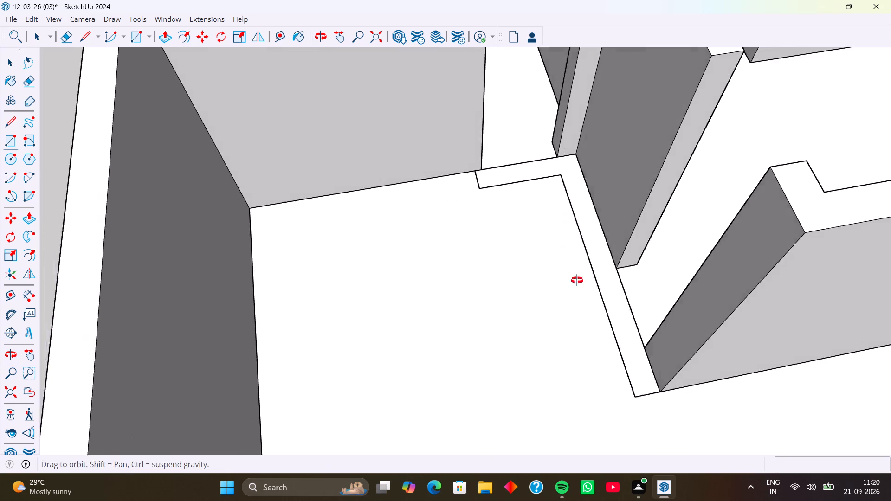
Push/Pull the L-shaped floor outline up 6" into a raised strip.
{"action": "middle_click_drag", "start_coordinate": [577, 280], "coordinate": [601, 262]}
{"action": "scroll", "coordinate": [567, 259], "scroll_direction": "down", "scroll_amount": 4}
{"action": "middle_click_drag", "start_coordinate": [552, 267], "coordinate": [599, 258]}
{"action": "middle_click_drag", "start_coordinate": [566, 243], "coordinate": [595, 237]}
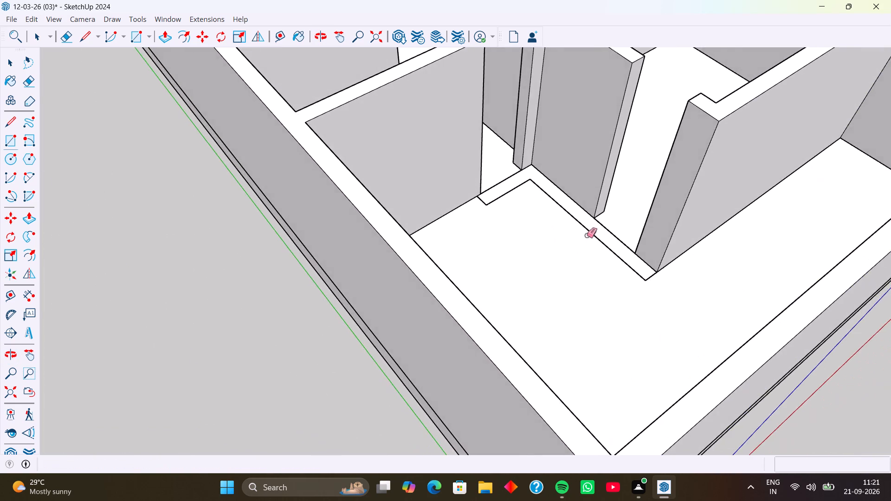
{"action": "scroll", "coordinate": [570, 228], "scroll_direction": "up", "scroll_amount": 8}
{"action": "key", "text": "space"}
{"action": "type", "text": "p"}
{"action": "left_click", "coordinate": [621, 219]}
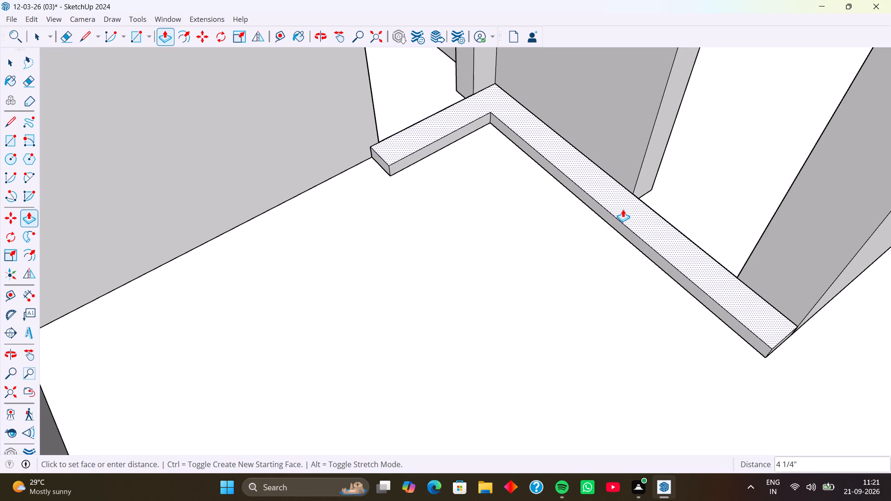
{"action": "key", "text": "6"}
{"action": "key", "text": "Return"}
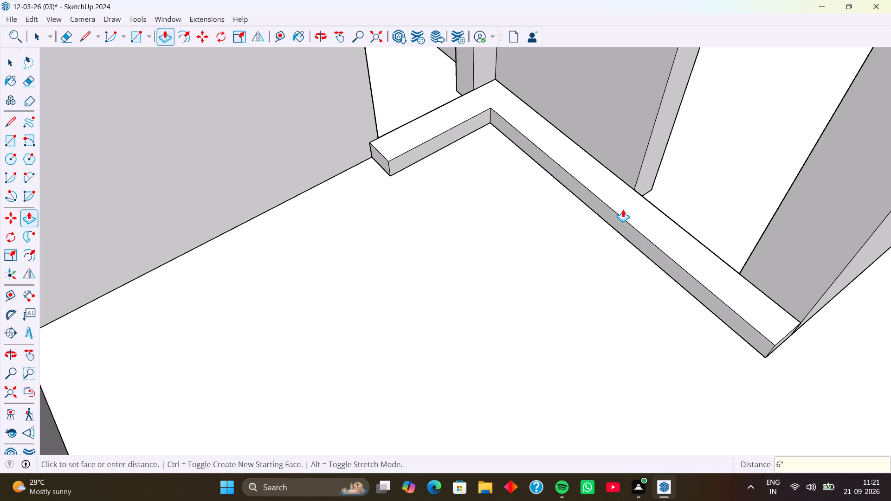
Make the whole raised L-shaped strip a group.
{"action": "middle_click_drag", "start_coordinate": [489, 168], "coordinate": [454, 165]}
{"action": "middle_click_drag", "start_coordinate": [561, 206], "coordinate": [501, 193]}
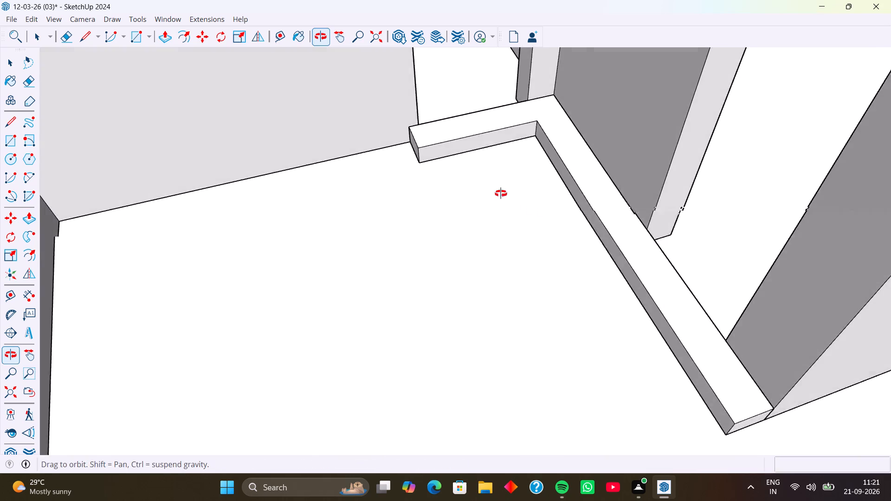
{"action": "middle_click_drag", "start_coordinate": [501, 193], "coordinate": [495, 190]}
{"action": "scroll", "coordinate": [564, 216], "scroll_direction": "down", "scroll_amount": 6}
{"action": "middle_click_drag", "start_coordinate": [573, 270], "coordinate": [516, 254]}
{"action": "scroll", "coordinate": [545, 255], "scroll_direction": "down", "scroll_amount": 3}
{"action": "middle_click_drag", "start_coordinate": [537, 256], "coordinate": [538, 343]}
{"action": "key", "text": "space"}
{"action": "triple_click", "coordinate": [587, 297]}
{"action": "triple_click", "coordinate": [587, 297]}
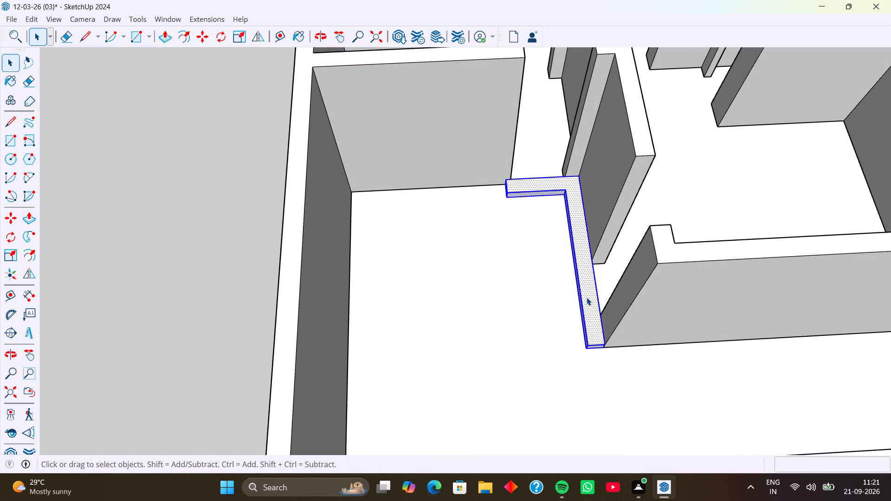
{"action": "triple_click", "coordinate": [587, 297]}
{"action": "double_click", "coordinate": [587, 297]}
{"action": "right_click", "coordinate": [587, 297]}
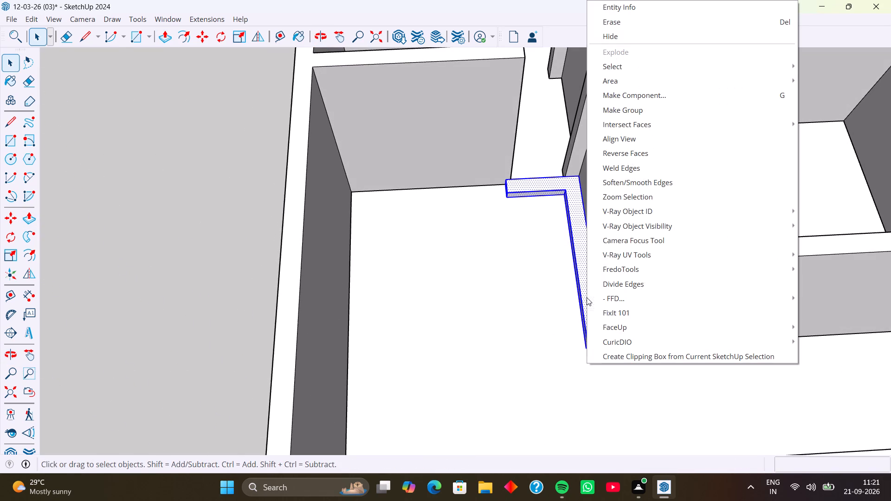
{"action": "left_click", "coordinate": [631, 106]}
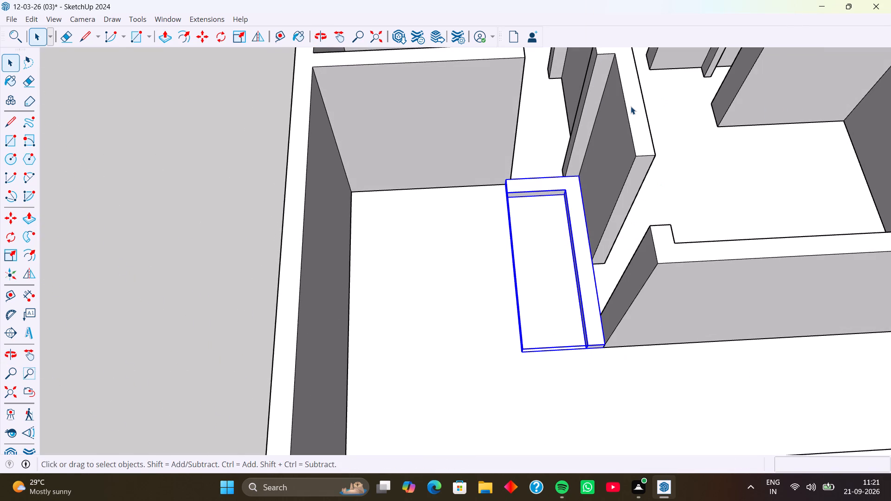
{"action": "left_click", "coordinate": [499, 239]}
{"action": "scroll", "coordinate": [569, 228], "scroll_direction": "down", "scroll_amount": 10}
{"action": "left_click", "coordinate": [750, 337]}
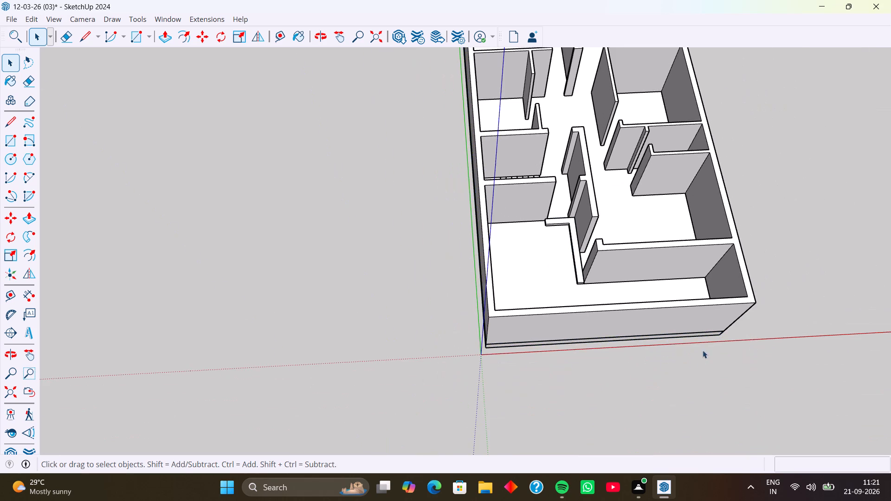
Draw a line on the floor from the front partition's corner, at the strip's end, straight to the front wall's base.
{"action": "middle_click_drag", "start_coordinate": [657, 355], "coordinate": [633, 307]}
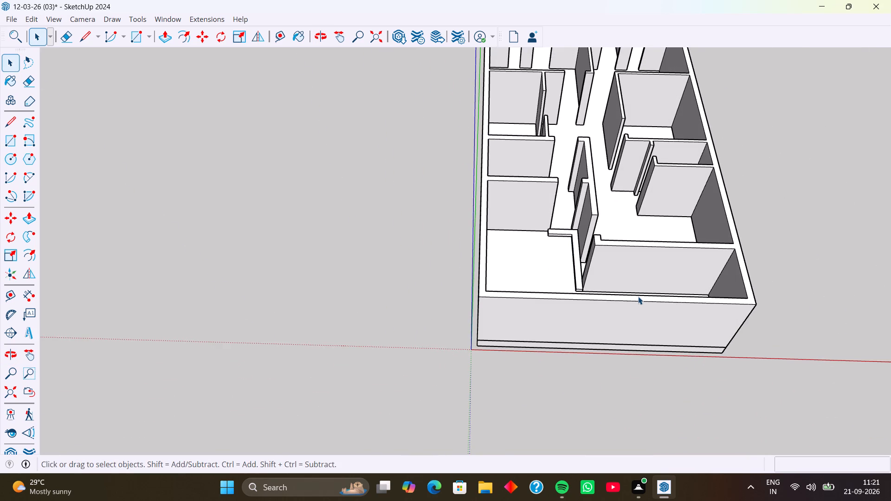
{"action": "middle_click_drag", "start_coordinate": [591, 290], "coordinate": [592, 354]}
{"action": "scroll", "coordinate": [586, 284], "scroll_direction": "up", "scroll_amount": 5}
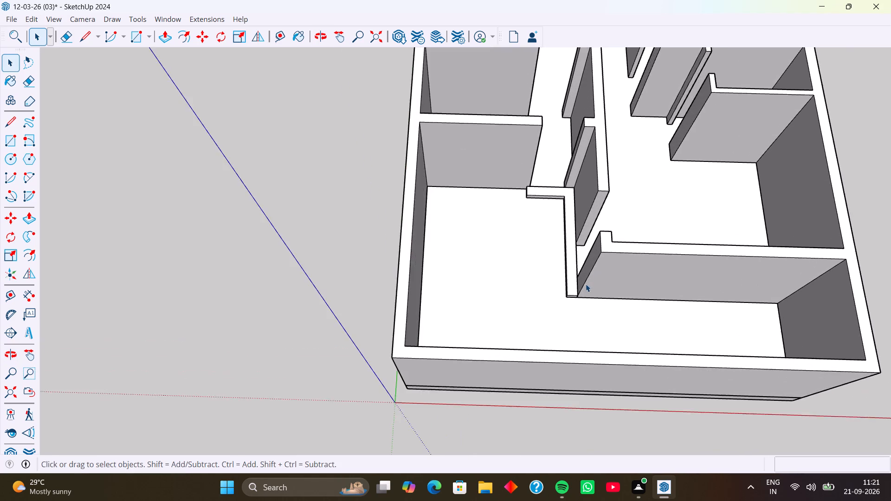
{"action": "scroll", "coordinate": [586, 284], "scroll_direction": "up", "scroll_amount": 4}
{"action": "scroll", "coordinate": [588, 301], "scroll_direction": "down", "scroll_amount": 6}
{"action": "middle_click_drag", "start_coordinate": [581, 310], "coordinate": [575, 333]}
{"action": "scroll", "coordinate": [583, 303], "scroll_direction": "up", "scroll_amount": 5}
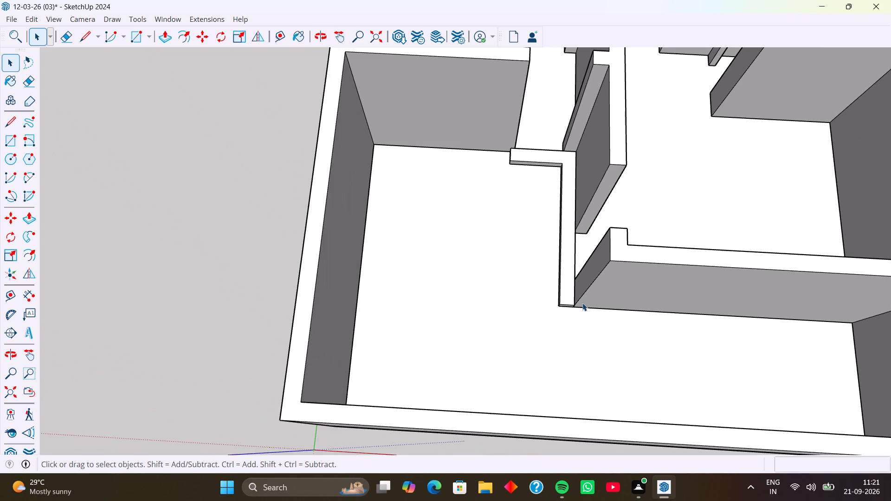
{"action": "key", "text": "l"}
{"action": "scroll", "coordinate": [582, 311], "scroll_direction": "up", "scroll_amount": 10}
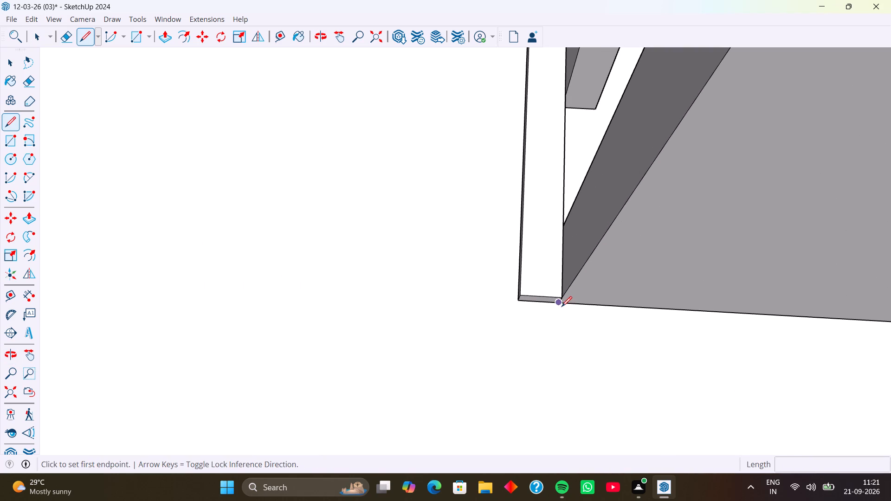
{"action": "left_click", "coordinate": [559, 306]}
{"action": "scroll", "coordinate": [566, 358], "scroll_direction": "down", "scroll_amount": 12}
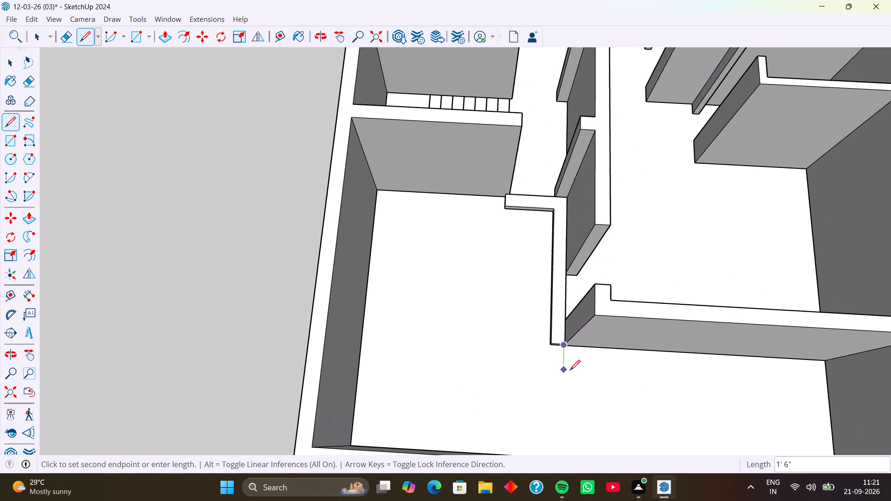
{"action": "middle_click_drag", "start_coordinate": [570, 370], "coordinate": [556, 233], "text": "shift"}
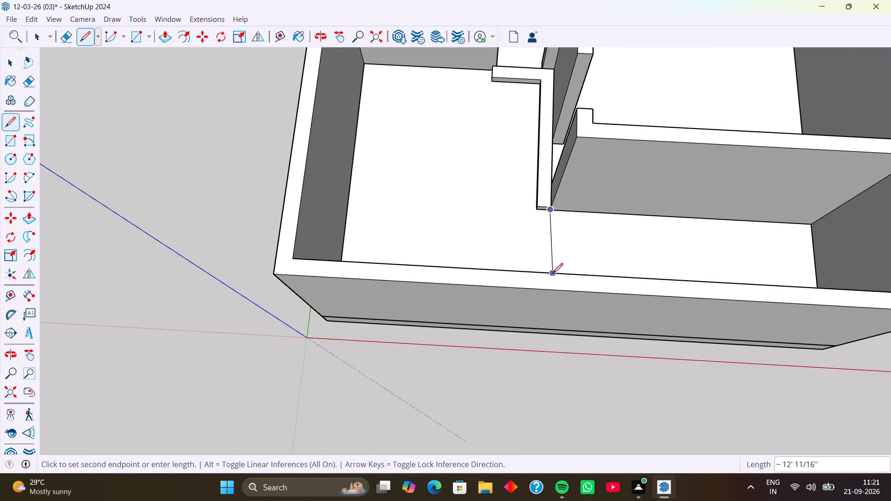
{"action": "middle_click_drag", "start_coordinate": [550, 281], "coordinate": [548, 361]}
{"action": "scroll", "coordinate": [533, 310], "scroll_direction": "up", "scroll_amount": 4}
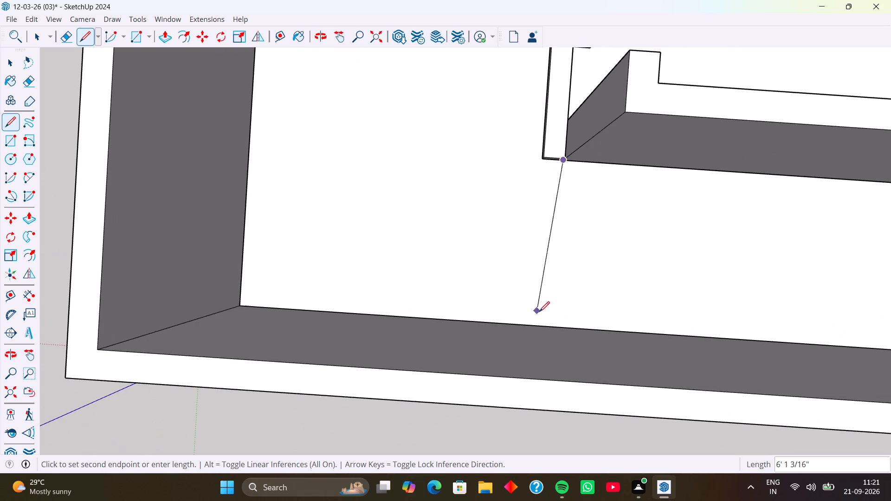
{"action": "left_click", "coordinate": [551, 328]}
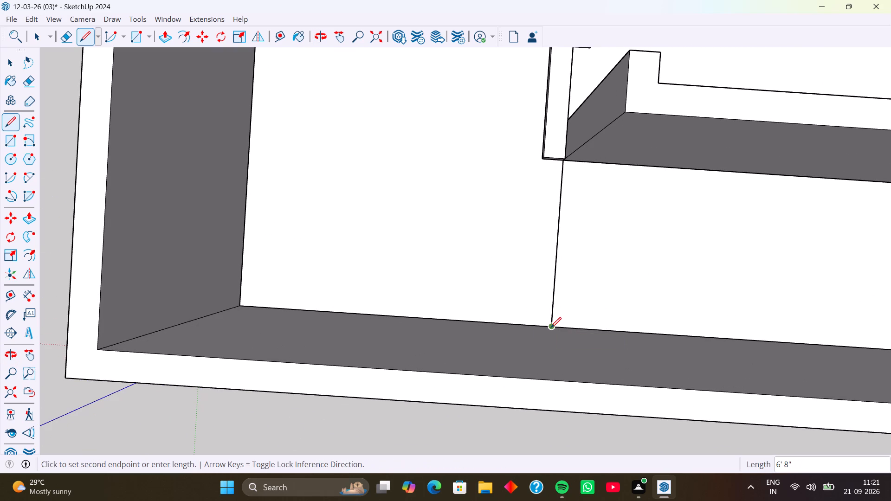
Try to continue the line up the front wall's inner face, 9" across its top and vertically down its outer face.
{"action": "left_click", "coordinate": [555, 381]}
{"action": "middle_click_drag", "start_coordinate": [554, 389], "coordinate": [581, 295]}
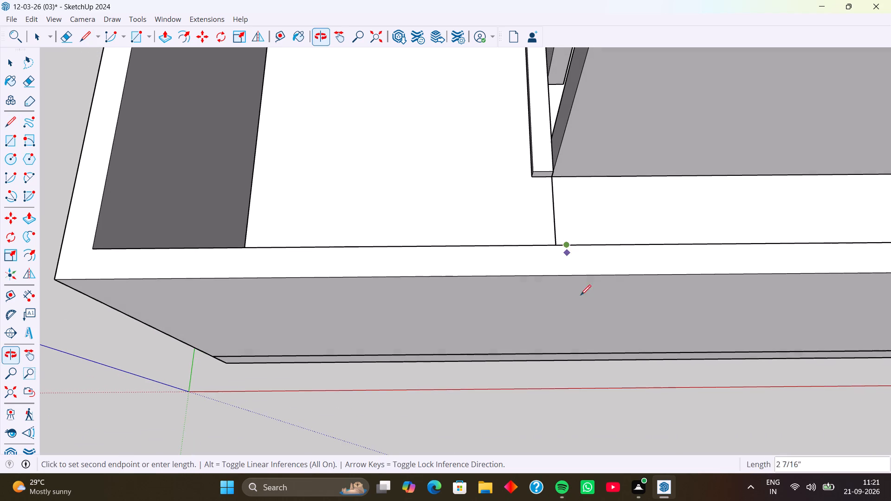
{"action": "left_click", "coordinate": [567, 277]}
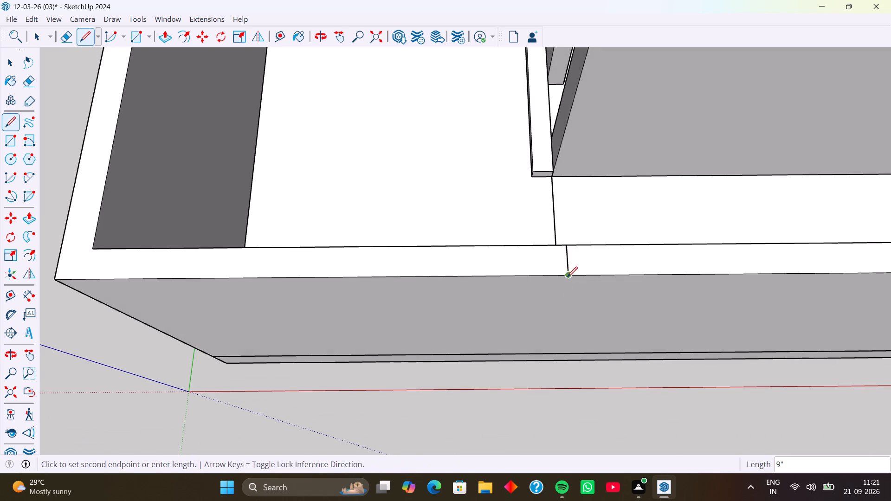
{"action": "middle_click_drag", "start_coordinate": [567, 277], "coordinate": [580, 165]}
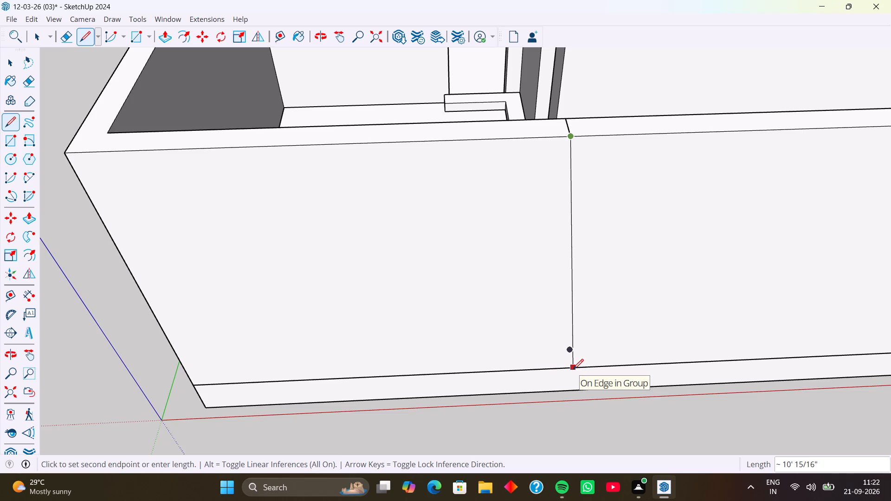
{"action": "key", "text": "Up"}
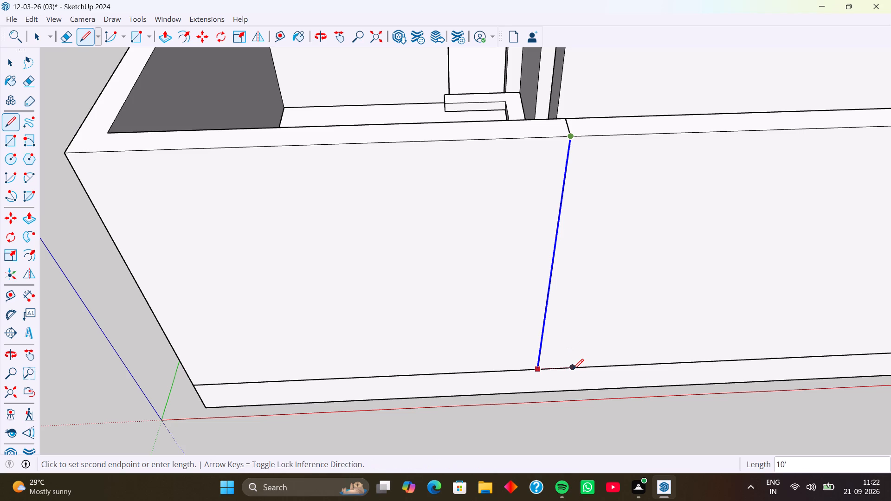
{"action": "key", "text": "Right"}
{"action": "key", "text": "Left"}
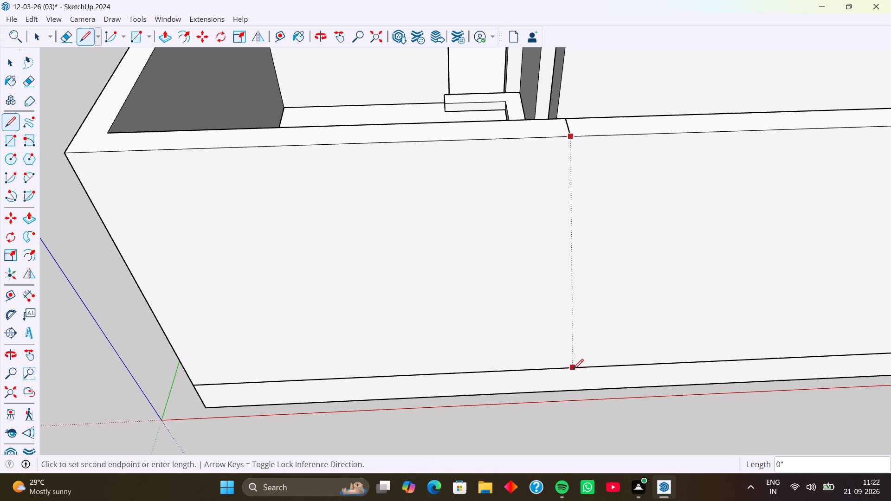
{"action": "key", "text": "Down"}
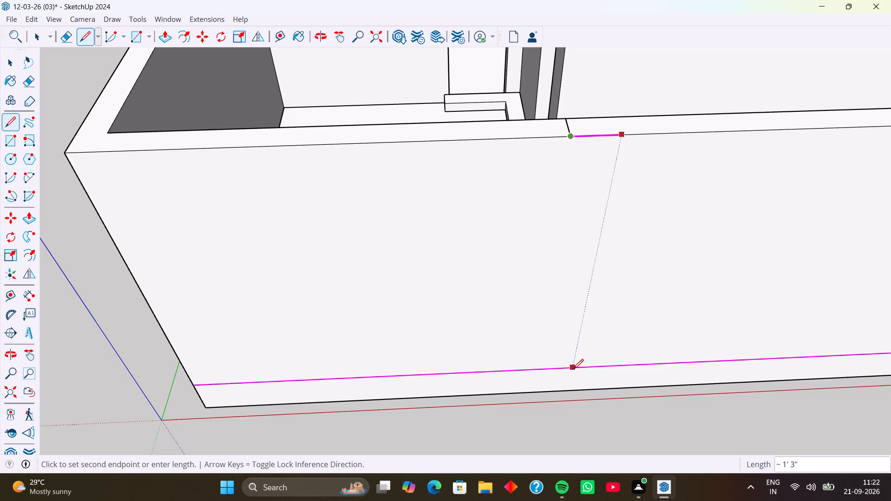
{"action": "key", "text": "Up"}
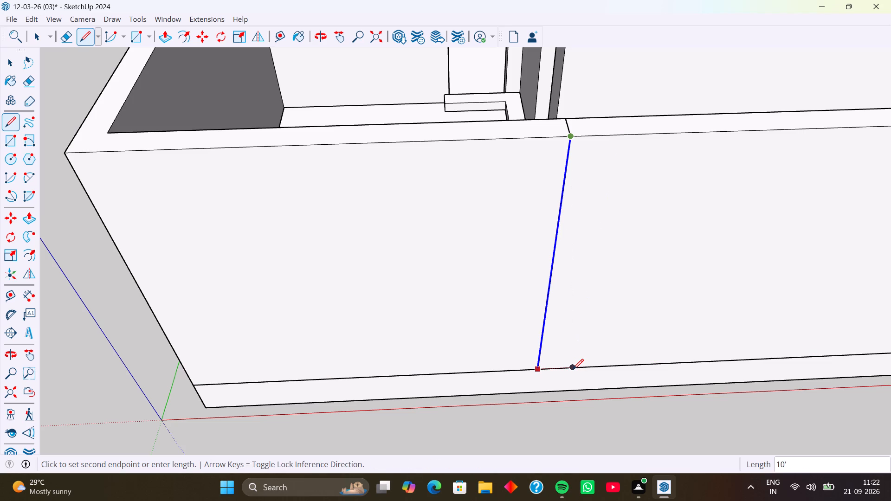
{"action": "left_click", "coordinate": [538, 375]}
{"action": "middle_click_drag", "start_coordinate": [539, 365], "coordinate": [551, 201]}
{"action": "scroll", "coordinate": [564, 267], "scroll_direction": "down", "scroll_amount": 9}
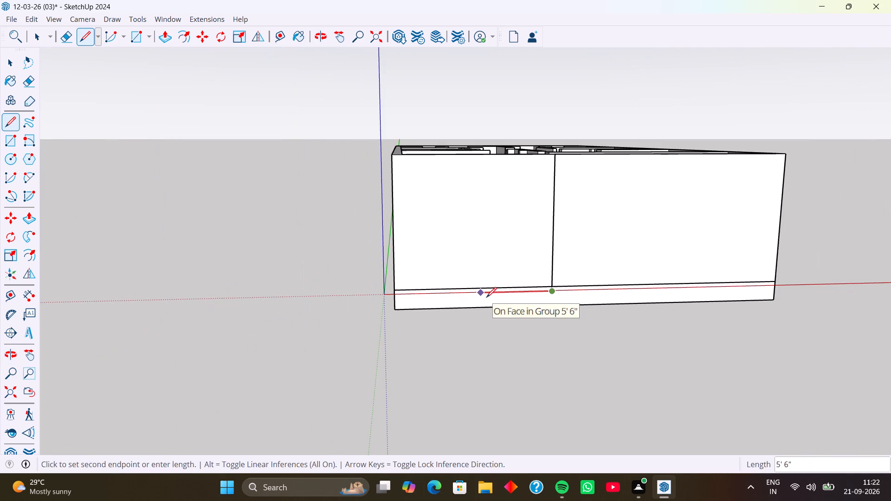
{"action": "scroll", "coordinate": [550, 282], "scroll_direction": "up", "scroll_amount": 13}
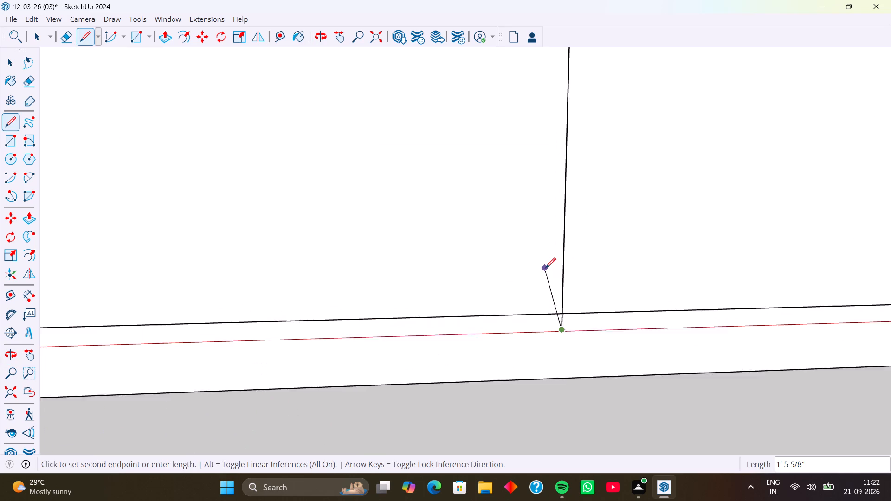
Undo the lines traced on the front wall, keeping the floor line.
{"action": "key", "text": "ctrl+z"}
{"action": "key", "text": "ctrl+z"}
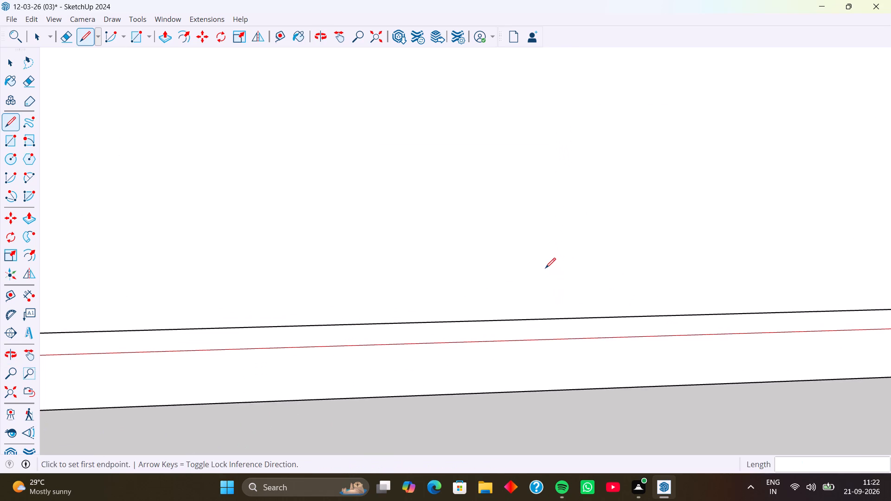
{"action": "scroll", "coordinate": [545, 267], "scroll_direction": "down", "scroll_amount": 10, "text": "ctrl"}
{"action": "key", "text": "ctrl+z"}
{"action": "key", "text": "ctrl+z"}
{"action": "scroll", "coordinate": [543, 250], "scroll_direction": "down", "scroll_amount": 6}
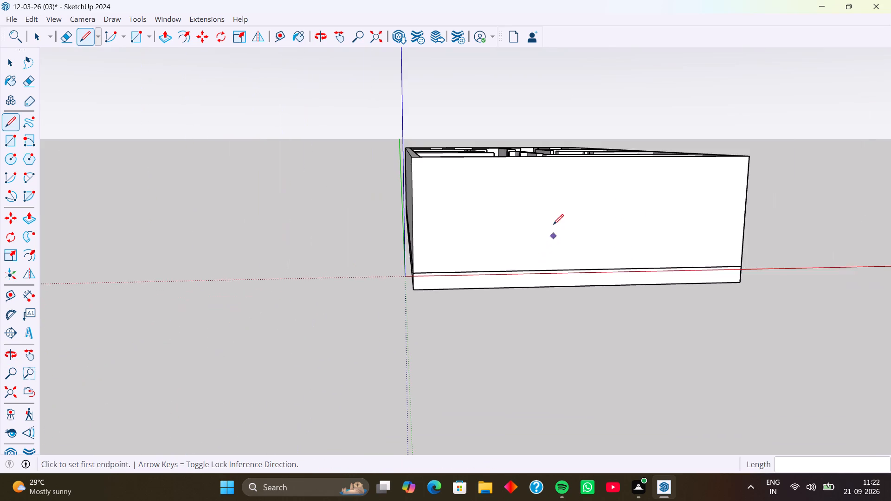
Draw a line from the floor line's end 10' up the front wall's inner face and 9" across its top.
{"action": "middle_click_drag", "start_coordinate": [553, 222], "coordinate": [560, 378]}
{"action": "scroll", "coordinate": [550, 278], "scroll_direction": "up", "scroll_amount": 1}
{"action": "middle_click_drag", "start_coordinate": [549, 282], "coordinate": [545, 386]}
{"action": "scroll", "coordinate": [550, 296], "scroll_direction": "up", "scroll_amount": 8}
{"action": "middle_click_drag", "start_coordinate": [561, 330], "coordinate": [545, 383]}
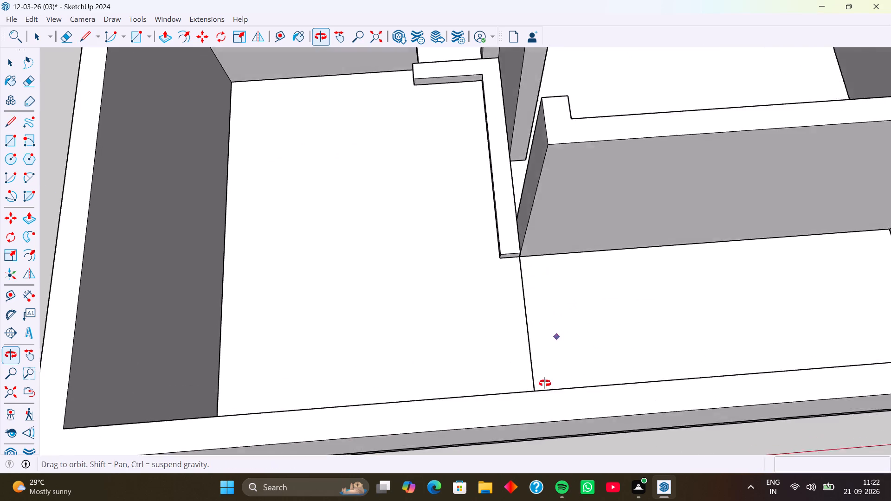
{"action": "middle_click_drag", "start_coordinate": [545, 383], "coordinate": [540, 455]}
{"action": "scroll", "coordinate": [537, 387], "scroll_direction": "down", "scroll_amount": 5}
{"action": "middle_click_drag", "start_coordinate": [535, 389], "coordinate": [529, 257], "text": "shift"}
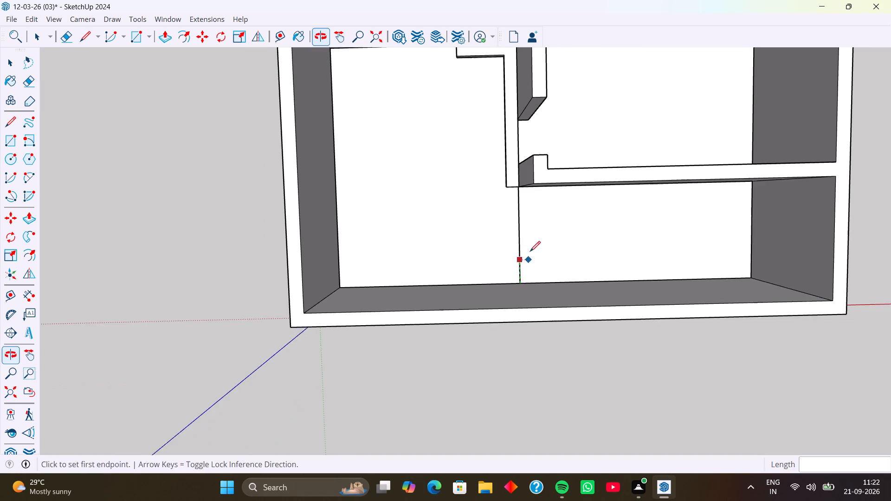
{"action": "middle_click_drag", "start_coordinate": [530, 263], "coordinate": [534, 301]}
{"action": "scroll", "coordinate": [527, 292], "scroll_direction": "up", "scroll_amount": 9}
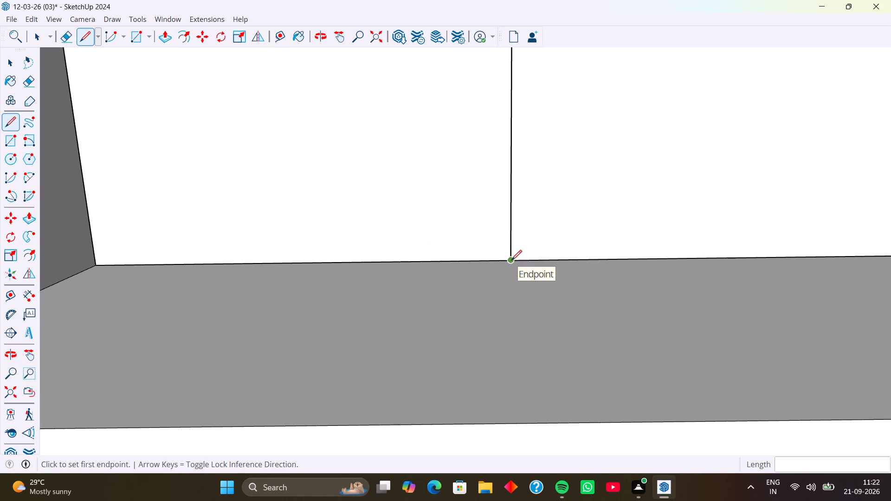
{"action": "left_click", "coordinate": [511, 260]}
{"action": "key", "text": "Up"}
{"action": "scroll", "coordinate": [549, 374], "scroll_direction": "down", "scroll_amount": 2}
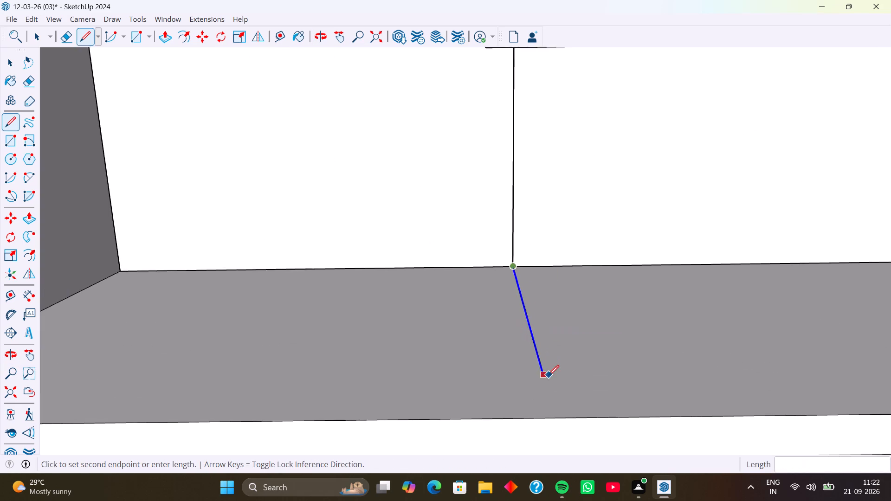
{"action": "scroll", "coordinate": [549, 375], "scroll_direction": "down", "scroll_amount": 9}
{"action": "middle_click_drag", "start_coordinate": [552, 383], "coordinate": [549, 237]}
{"action": "middle_click_drag", "start_coordinate": [546, 254], "coordinate": [549, 322]}
{"action": "scroll", "coordinate": [562, 334], "scroll_direction": "up", "scroll_amount": 5}
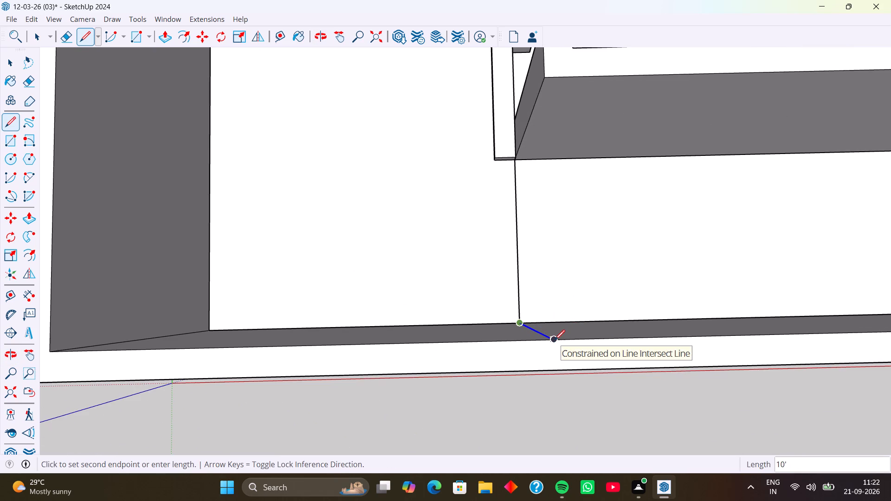
{"action": "left_click", "coordinate": [554, 340]}
{"action": "left_click", "coordinate": [555, 369]}
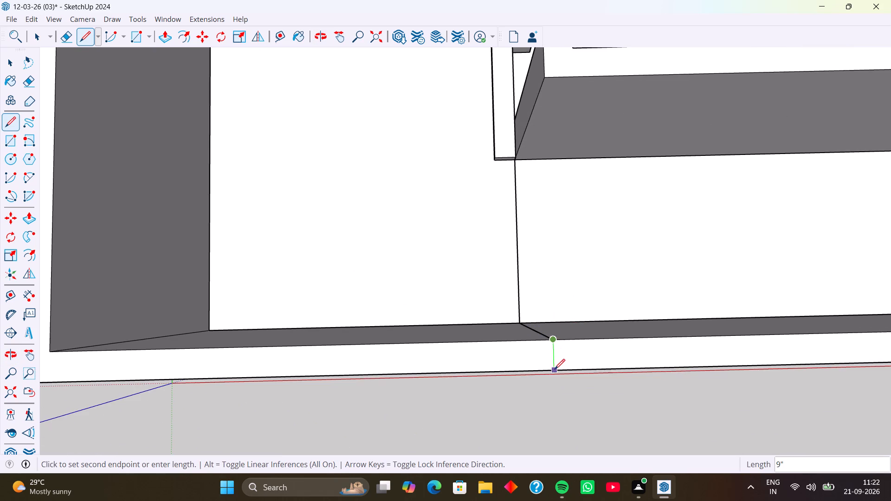
Continue the line 10' vertically down the front wall's outer face to the top of the base slab.
{"action": "middle_click_drag", "start_coordinate": [552, 370], "coordinate": [550, 218]}
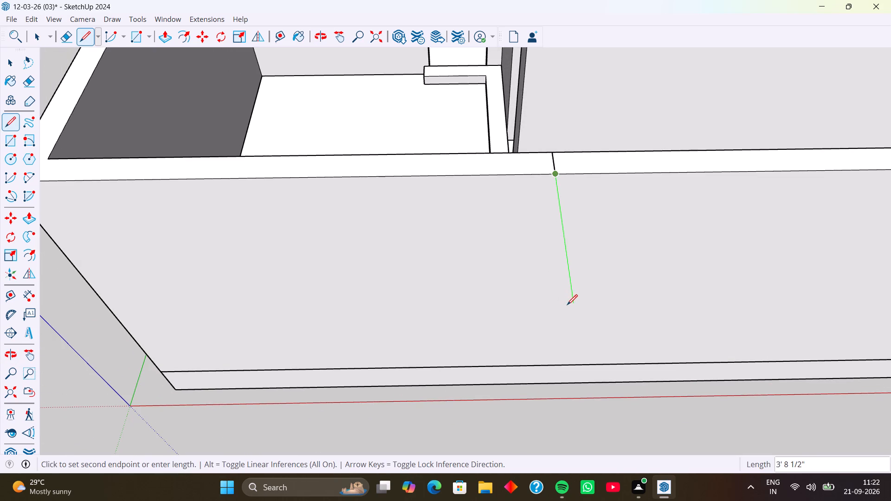
{"action": "key", "text": "Up"}
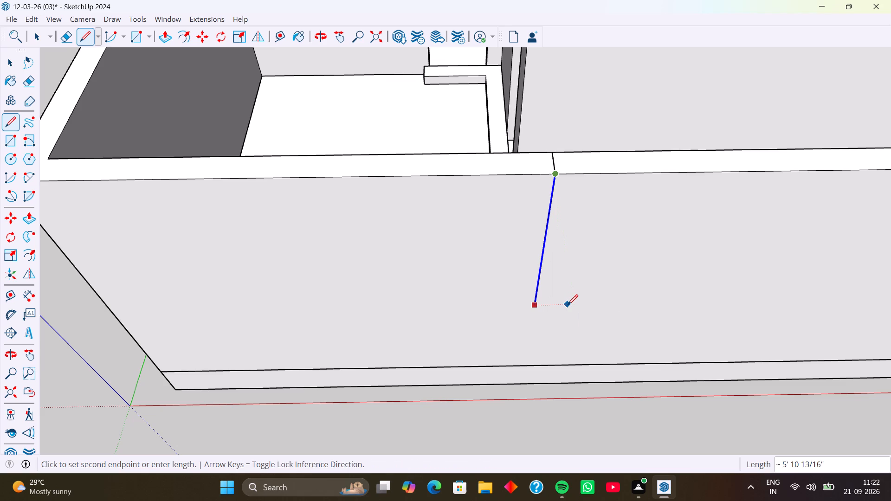
{"action": "middle_click_drag", "start_coordinate": [548, 352], "coordinate": [556, 270]}
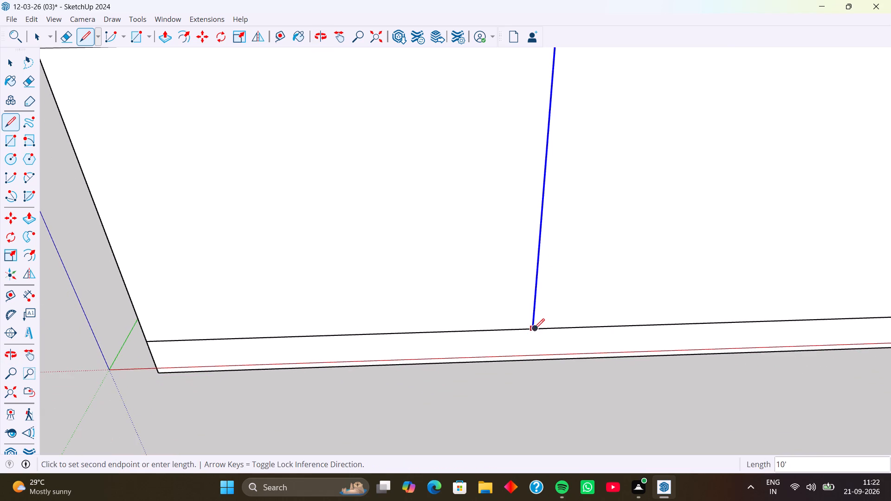
{"action": "left_click", "coordinate": [532, 331]}
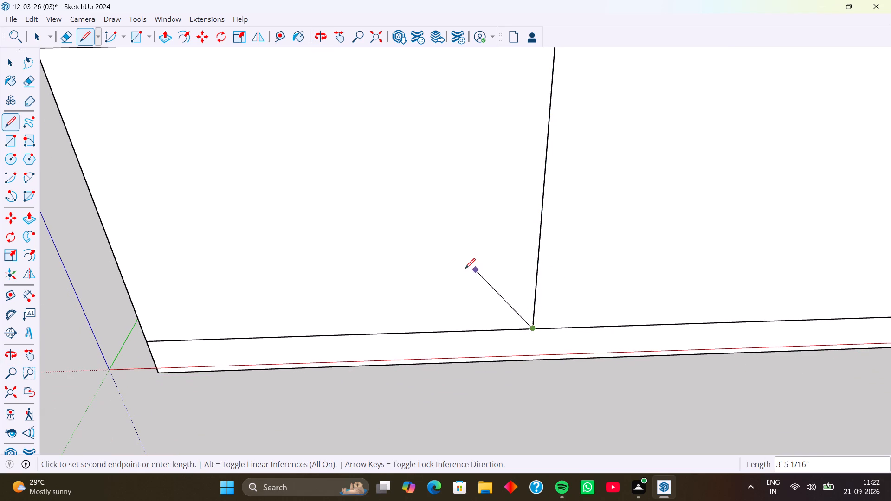
{"action": "key", "text": "space"}
Draw a 9" line across the front wall's top from the inner corner nearest the origin to the outer edge.
{"action": "scroll", "coordinate": [422, 283], "scroll_direction": "down", "scroll_amount": 5}
{"action": "middle_click_drag", "start_coordinate": [299, 268], "coordinate": [328, 270]}
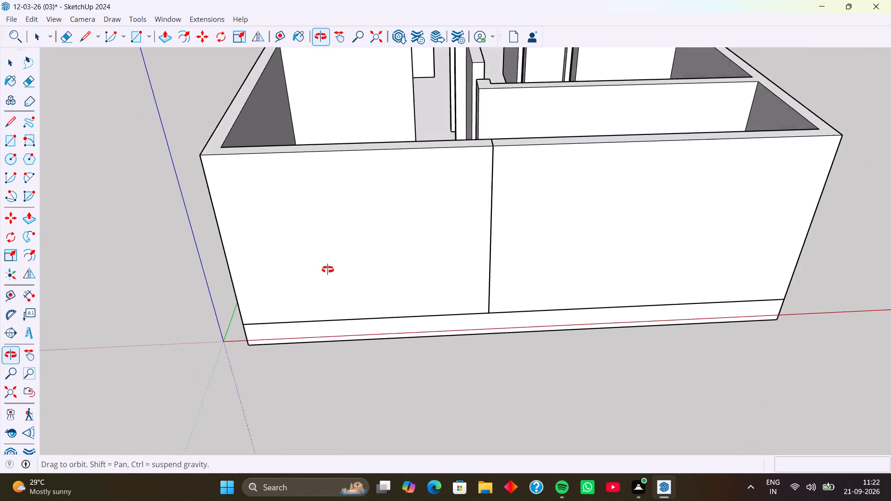
{"action": "middle_click_drag", "start_coordinate": [328, 270], "coordinate": [374, 272]}
{"action": "middle_click_drag", "start_coordinate": [309, 248], "coordinate": [309, 335]}
{"action": "scroll", "coordinate": [264, 302], "scroll_direction": "up", "scroll_amount": 3}
{"action": "middle_click_drag", "start_coordinate": [260, 310], "coordinate": [252, 357]}
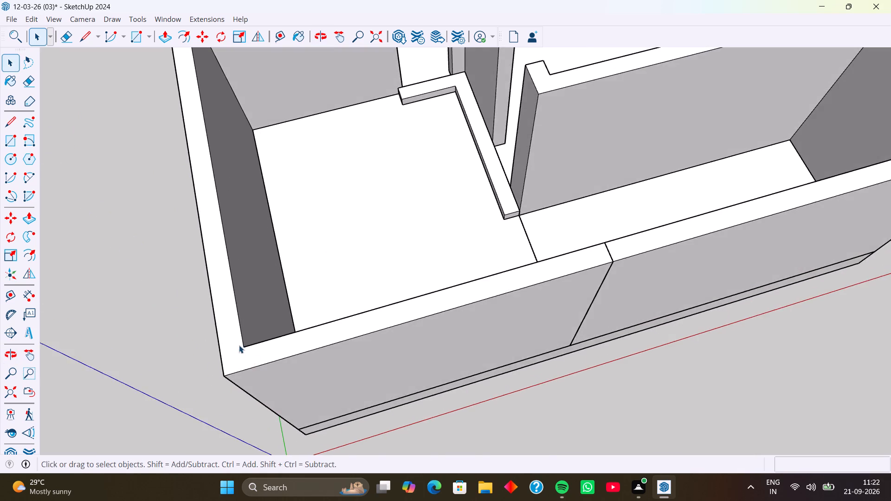
{"action": "scroll", "coordinate": [237, 344], "scroll_direction": "up", "scroll_amount": 7}
{"action": "key", "text": "l"}
{"action": "scroll", "coordinate": [246, 344], "scroll_direction": "up", "scroll_amount": 3}
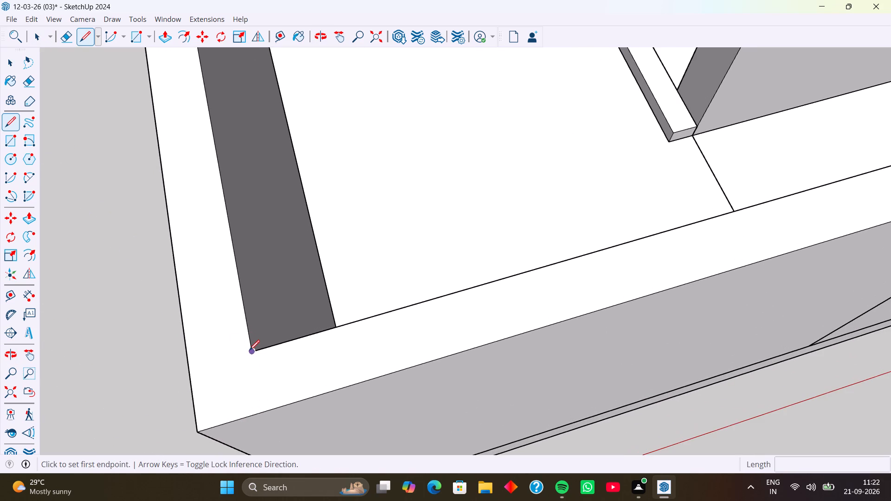
{"action": "left_click", "coordinate": [251, 353]}
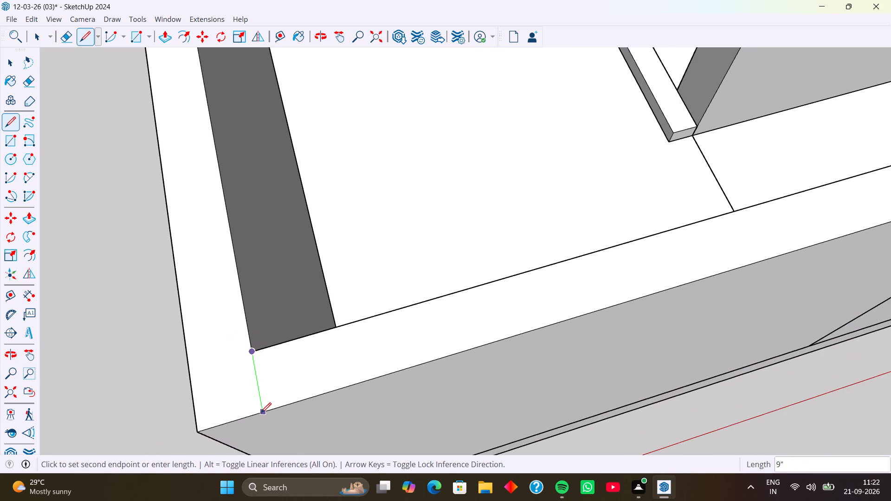
{"action": "left_click", "coordinate": [261, 413]}
Continue the corner line 10' vertically down the front wall's outer face to the base slab's top edge.
{"action": "middle_click_drag", "start_coordinate": [265, 402], "coordinate": [271, 215]}
{"action": "scroll", "coordinate": [258, 353], "scroll_direction": "down", "scroll_amount": 5}
{"action": "middle_click_drag", "start_coordinate": [260, 413], "coordinate": [275, 197]}
{"action": "scroll", "coordinate": [264, 318], "scroll_direction": "down", "scroll_amount": 4}
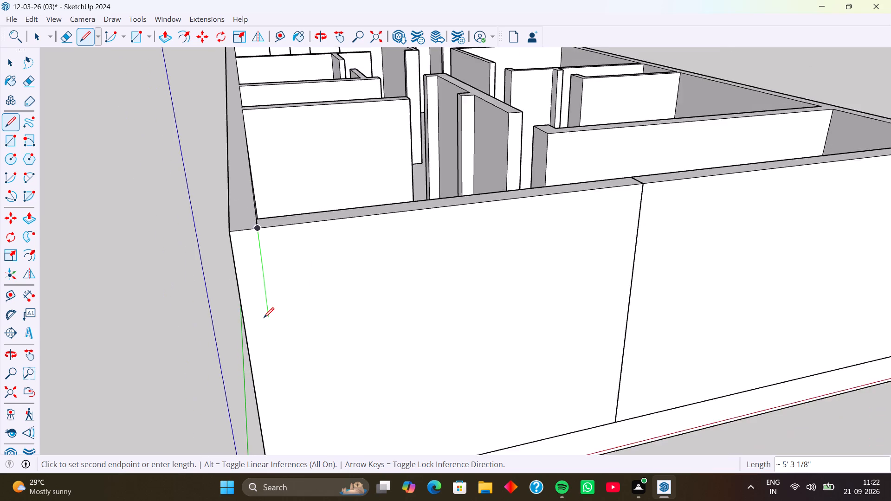
{"action": "scroll", "coordinate": [264, 318], "scroll_direction": "down", "scroll_amount": 6}
{"action": "middle_click_drag", "start_coordinate": [267, 326], "coordinate": [262, 169], "text": "shift"}
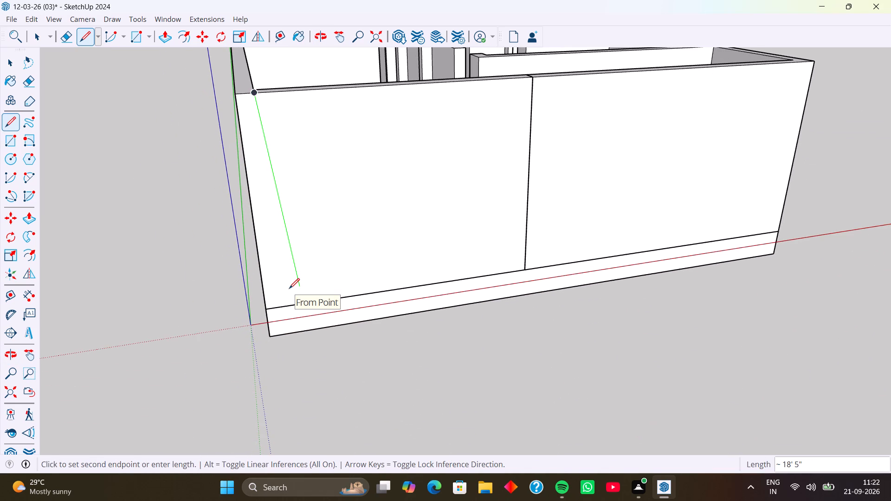
{"action": "key", "text": "Up"}
{"action": "left_click", "coordinate": [282, 305]}
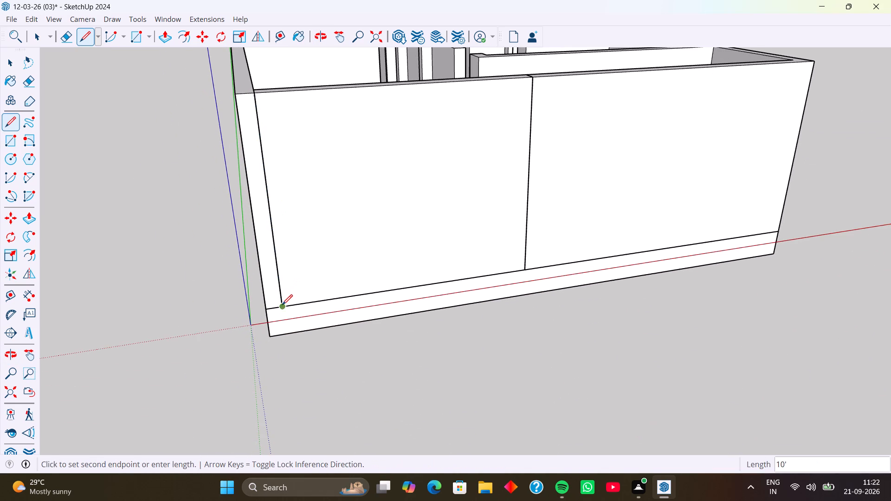
{"action": "key", "text": "space"}
Examine the marked front wall section and the whole house layout from above and from several angles.
{"action": "middle_click_drag", "start_coordinate": [329, 235], "coordinate": [306, 328]}
{"action": "scroll", "coordinate": [306, 328], "scroll_direction": "down", "scroll_amount": 1}
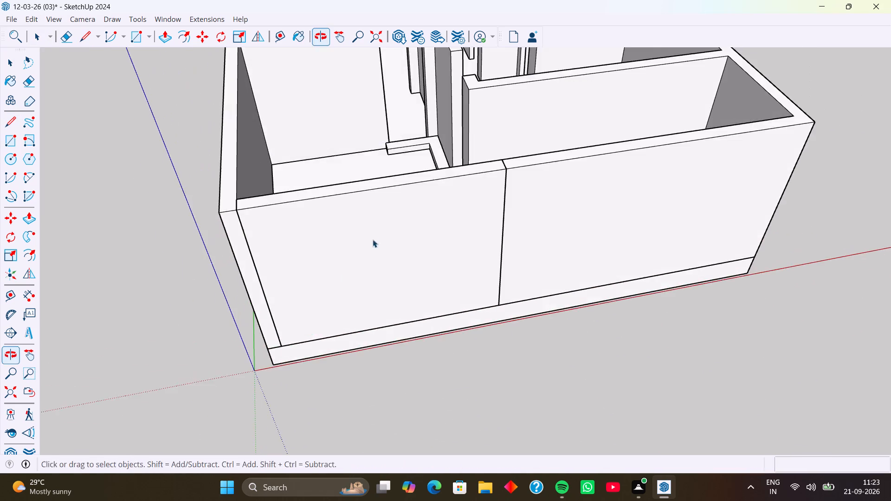
{"action": "middle_click_drag", "start_coordinate": [368, 236], "coordinate": [320, 268]}
{"action": "scroll", "coordinate": [338, 238], "scroll_direction": "up", "scroll_amount": 1}
{"action": "key", "text": "p"}
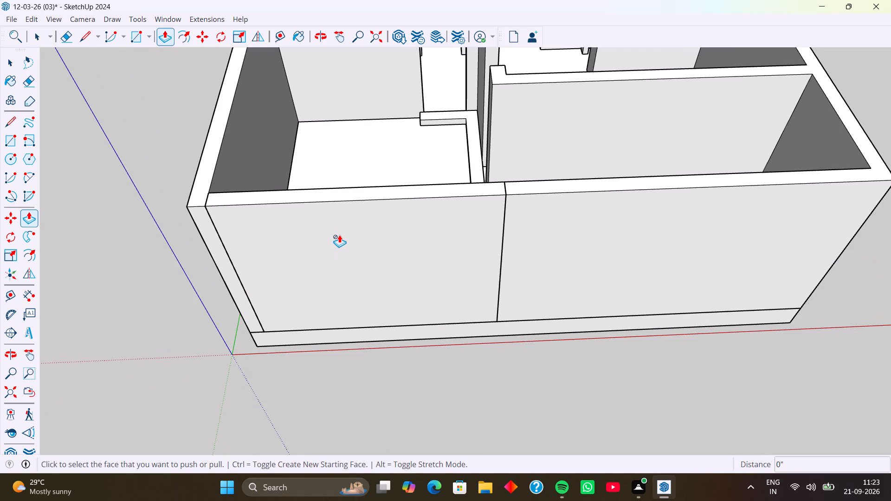
{"action": "scroll", "coordinate": [374, 199], "scroll_direction": "down", "scroll_amount": 3}
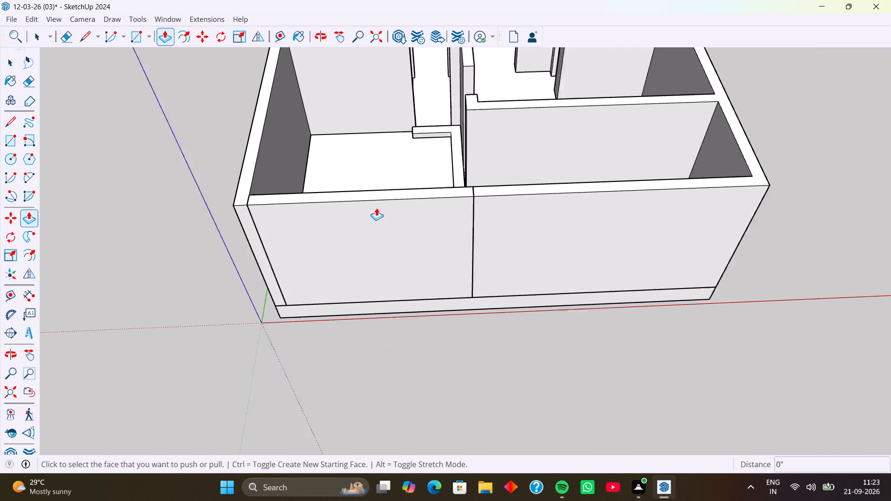
{"action": "scroll", "coordinate": [376, 208], "scroll_direction": "down", "scroll_amount": 9}
{"action": "middle_click_drag", "start_coordinate": [413, 193], "coordinate": [408, 291]}
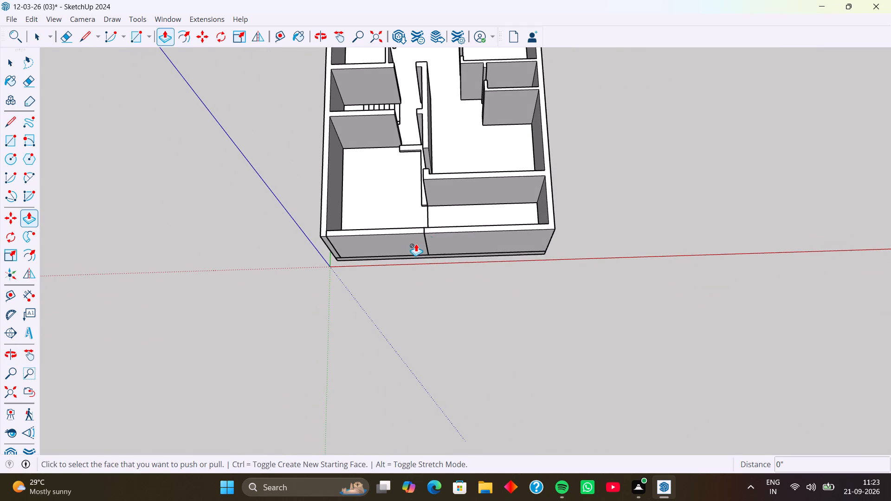
{"action": "scroll", "coordinate": [448, 206], "scroll_direction": "down", "scroll_amount": 6}
{"action": "middle_click_drag", "start_coordinate": [453, 211], "coordinate": [447, 277]}
{"action": "scroll", "coordinate": [454, 182], "scroll_direction": "down", "scroll_amount": 5}
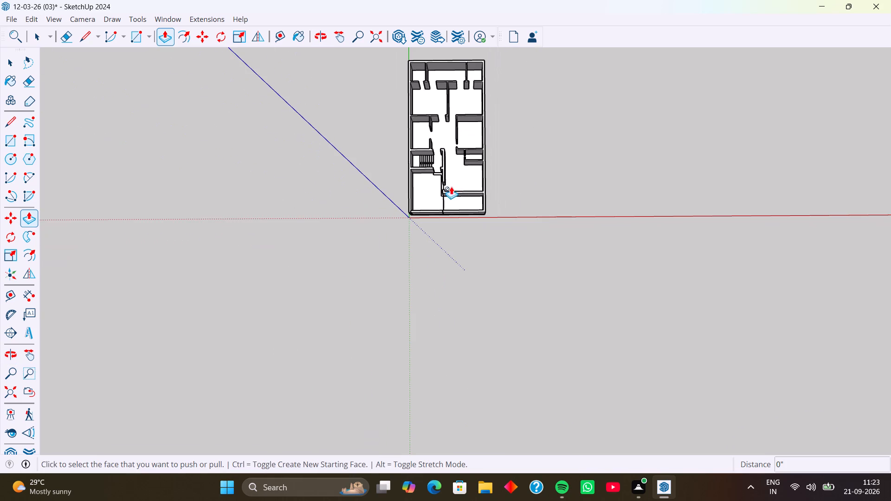
{"action": "middle_click_drag", "start_coordinate": [455, 148], "coordinate": [443, 212], "text": "shift"}
{"action": "scroll", "coordinate": [445, 115], "scroll_direction": "up", "scroll_amount": 1}
{"action": "middle_click_drag", "start_coordinate": [445, 115], "coordinate": [438, 137]}
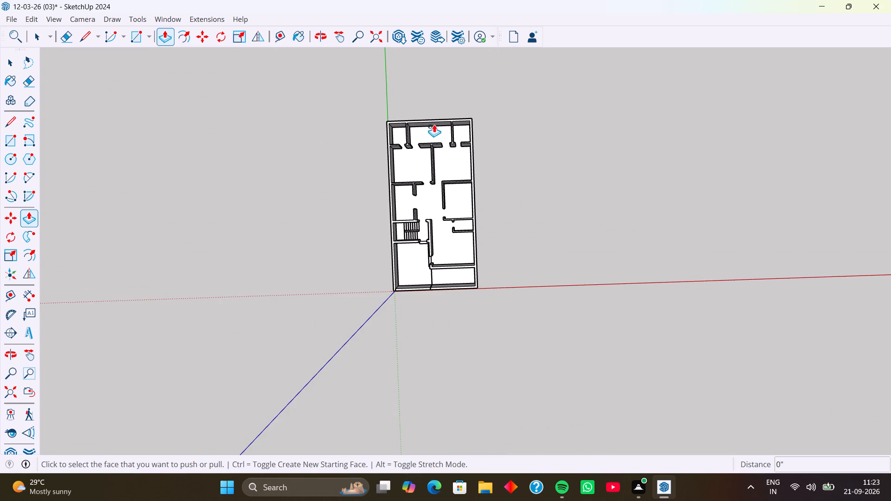
{"action": "scroll", "coordinate": [429, 122], "scroll_direction": "down", "scroll_amount": 3}
{"action": "middle_click_drag", "start_coordinate": [438, 140], "coordinate": [441, 163]}
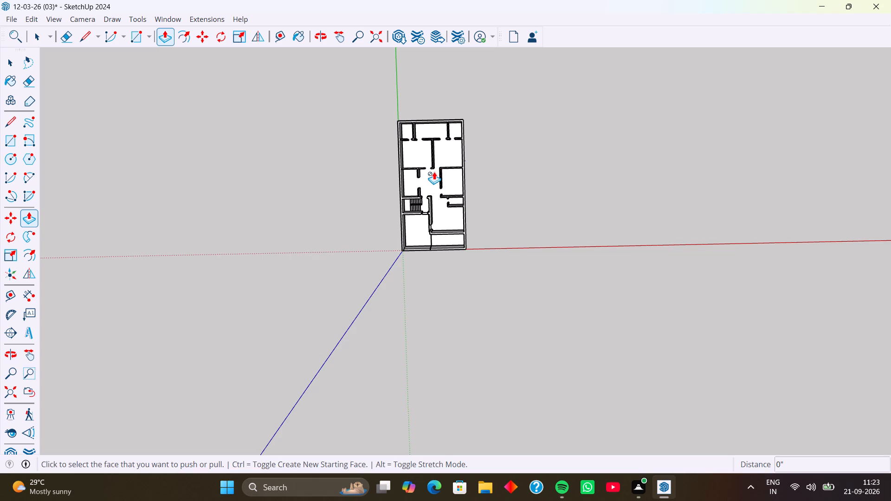
{"action": "scroll", "coordinate": [419, 134], "scroll_direction": "up", "scroll_amount": 2}
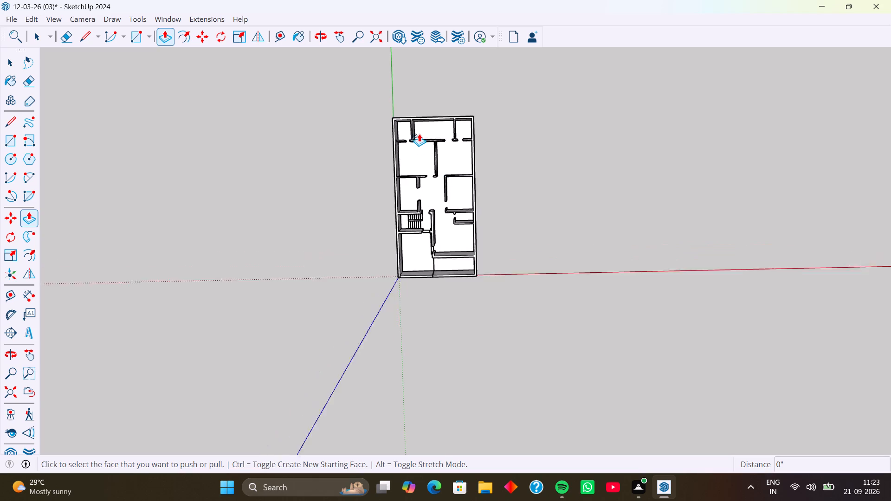
{"action": "scroll", "coordinate": [419, 134], "scroll_direction": "up", "scroll_amount": 9}
{"action": "scroll", "coordinate": [448, 187], "scroll_direction": "down", "scroll_amount": 9}
{"action": "middle_click_drag", "start_coordinate": [453, 285], "coordinate": [458, 285]}
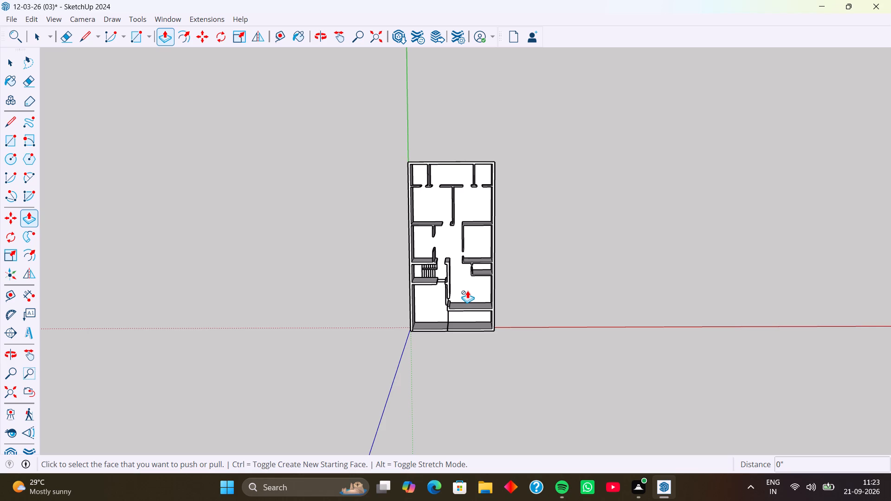
{"action": "middle_click_drag", "start_coordinate": [452, 328], "coordinate": [445, 268]}
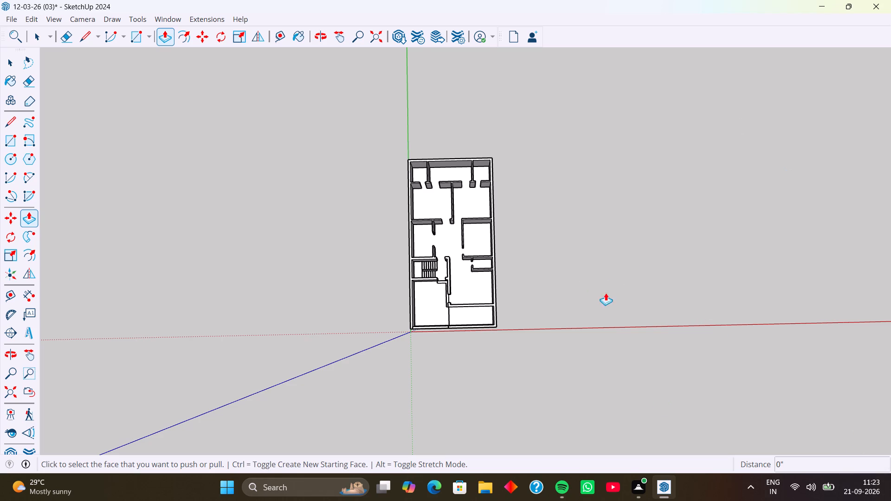
{"action": "scroll", "coordinate": [575, 271], "scroll_direction": "down", "scroll_amount": 2}
{"action": "middle_click_drag", "start_coordinate": [589, 295], "coordinate": [565, 285]}
{"action": "middle_click_drag", "start_coordinate": [616, 339], "coordinate": [584, 331]}
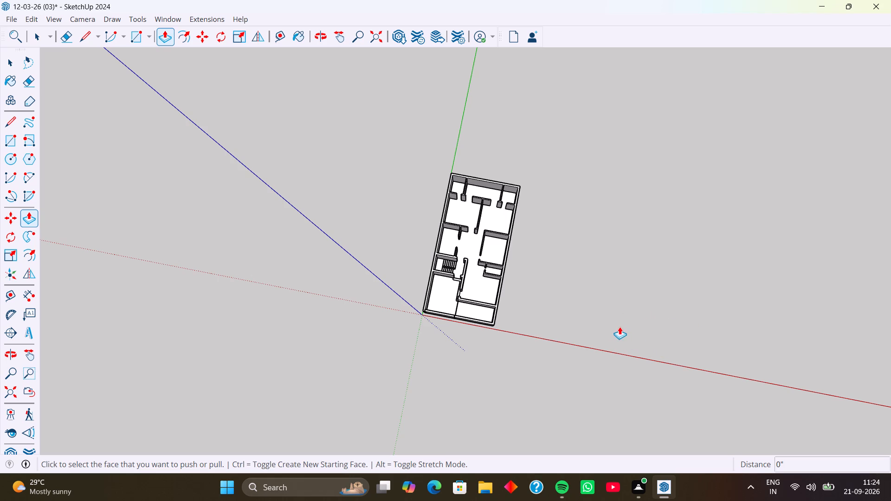
{"action": "middle_click_drag", "start_coordinate": [610, 335], "coordinate": [704, 317]}
{"action": "middle_click_drag", "start_coordinate": [651, 331], "coordinate": [712, 320]}
{"action": "scroll", "coordinate": [625, 325], "scroll_direction": "up", "scroll_amount": 2}
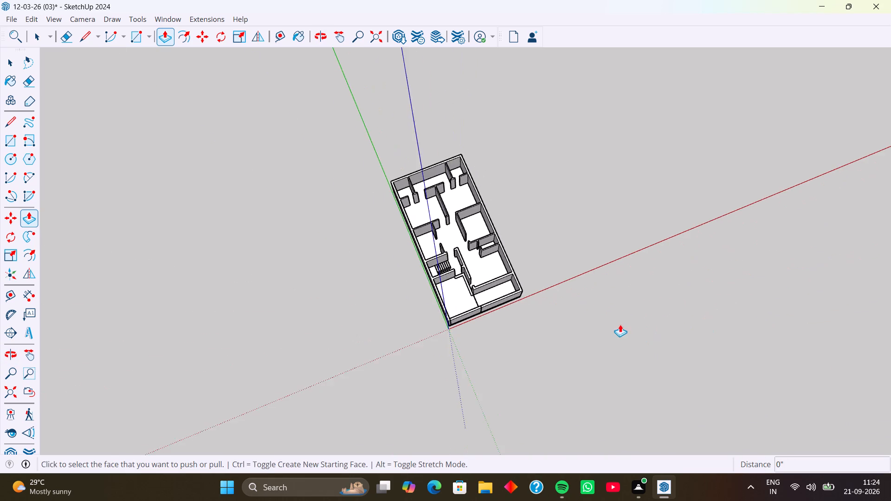
{"action": "scroll", "coordinate": [620, 324], "scroll_direction": "up", "scroll_amount": 1}
{"action": "scroll", "coordinate": [447, 309], "scroll_direction": "up", "scroll_amount": 4}
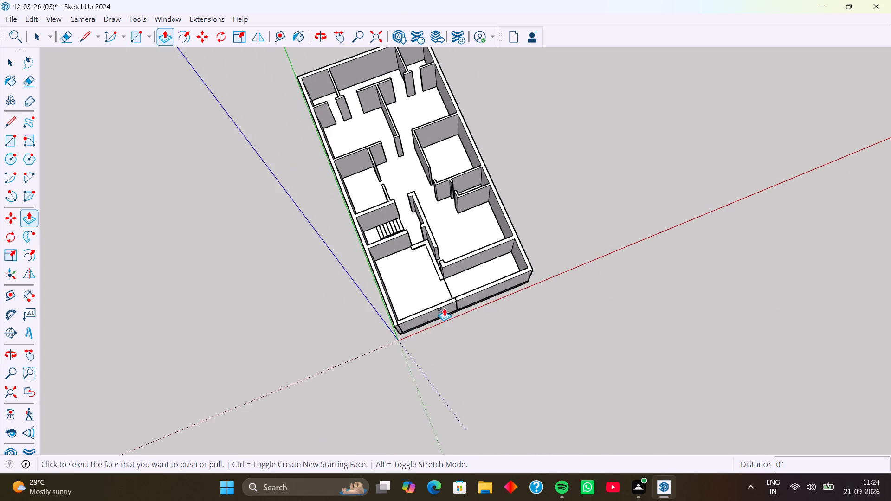
{"action": "scroll", "coordinate": [444, 308], "scroll_direction": "up", "scroll_amount": 9}
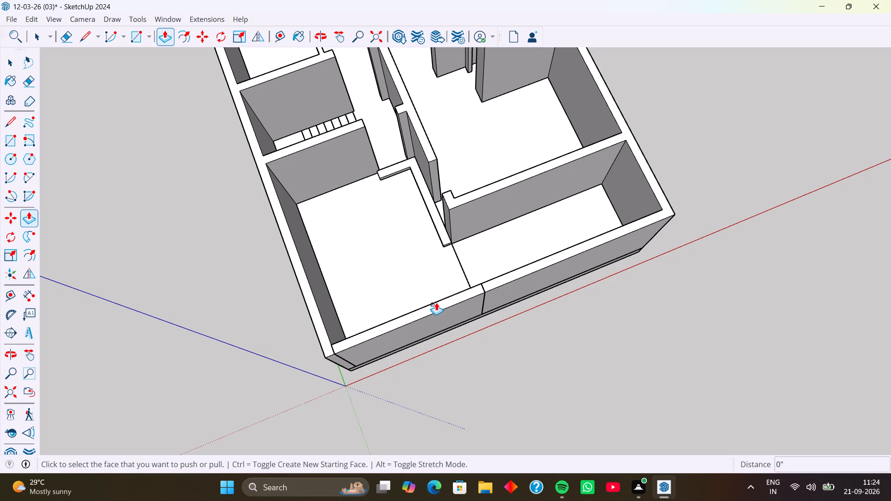
Inside the wall group, draw a 9" line across the front wall's top, over the existing mark nearest its middle.
{"action": "key", "text": "space"}
{"action": "left_click", "coordinate": [500, 363]}
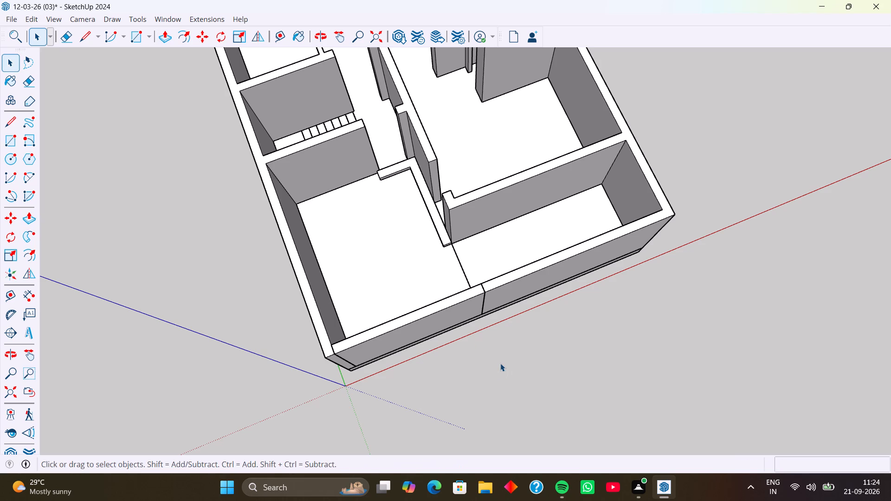
{"action": "double_click", "coordinate": [451, 318]}
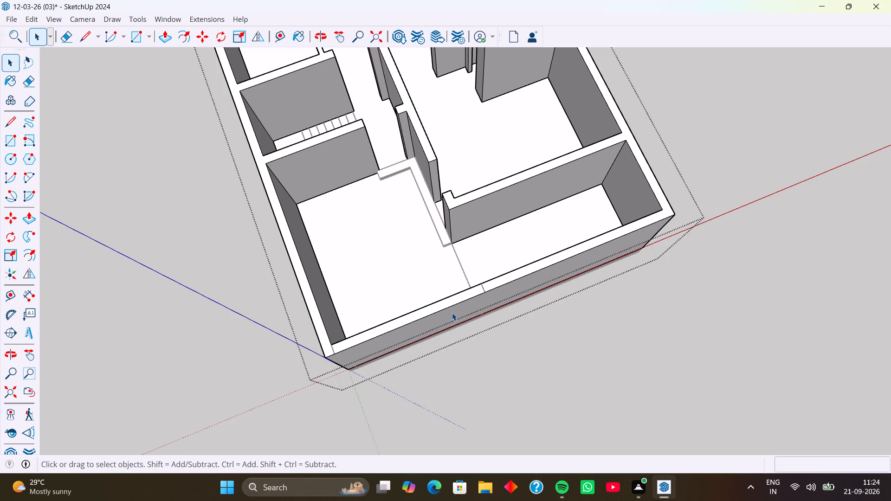
{"action": "middle_click_drag", "start_coordinate": [452, 313], "coordinate": [429, 311]}
{"action": "scroll", "coordinate": [438, 308], "scroll_direction": "up", "scroll_amount": 4}
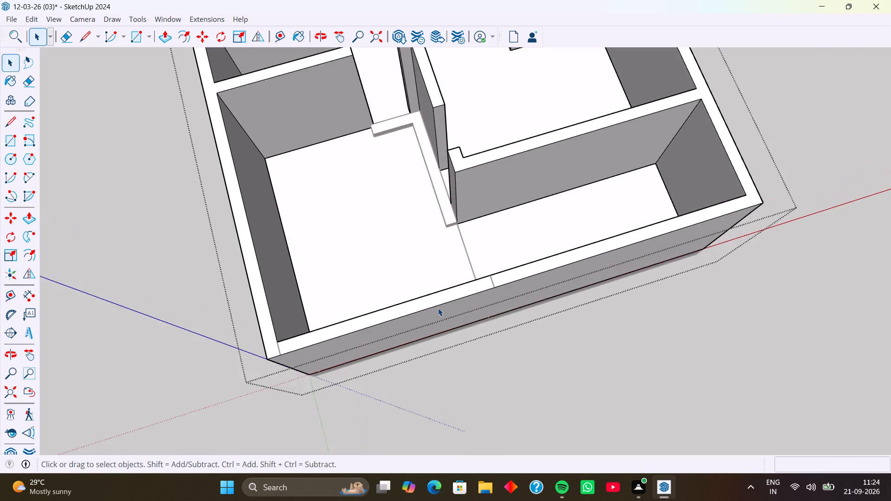
{"action": "scroll", "coordinate": [438, 308], "scroll_direction": "up", "scroll_amount": 4}
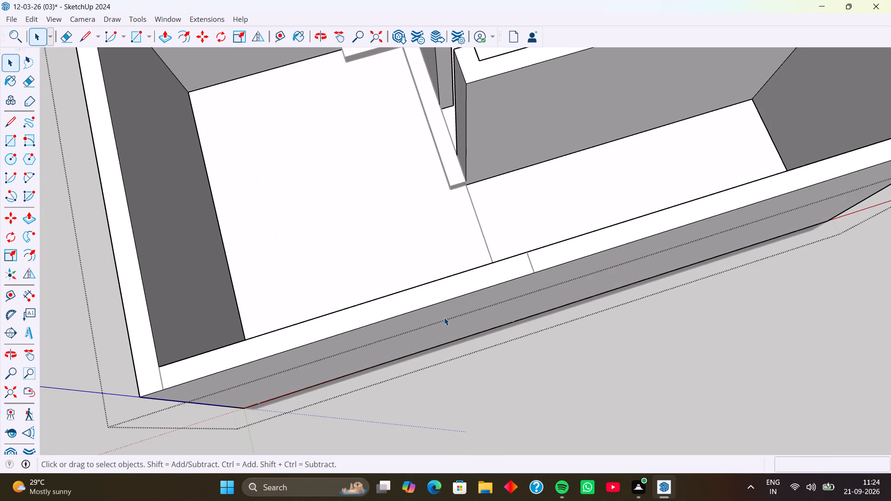
{"action": "key", "text": "l"}
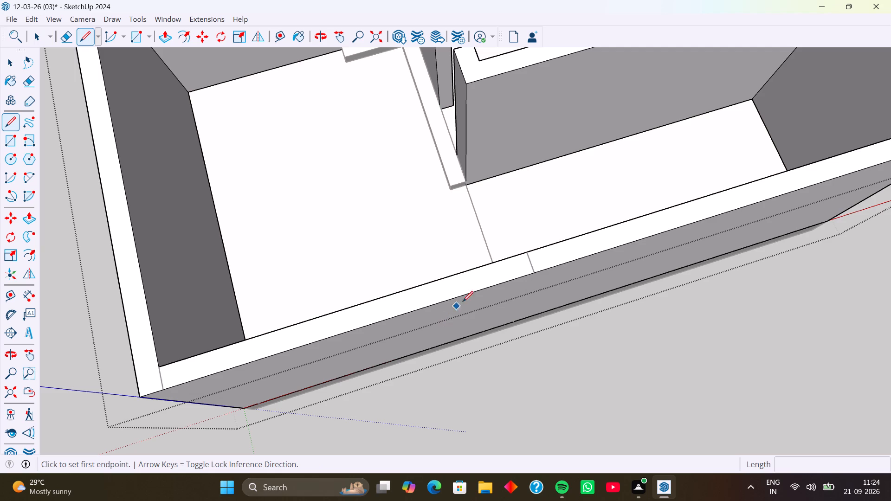
{"action": "left_click", "coordinate": [528, 251]}
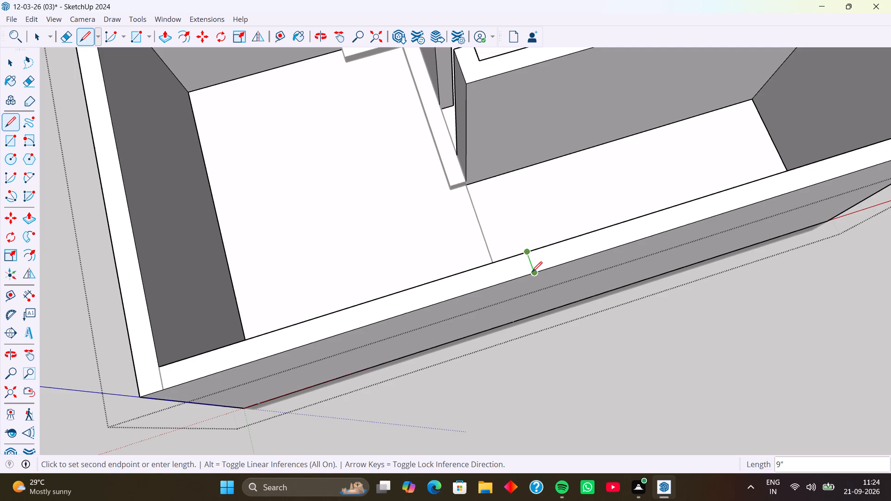
{"action": "left_click", "coordinate": [533, 273]}
Draw a 10' vertical line on the front wall's outer face, from the base slab's edge up to that 9" line.
{"action": "middle_click_drag", "start_coordinate": [535, 287], "coordinate": [520, 195]}
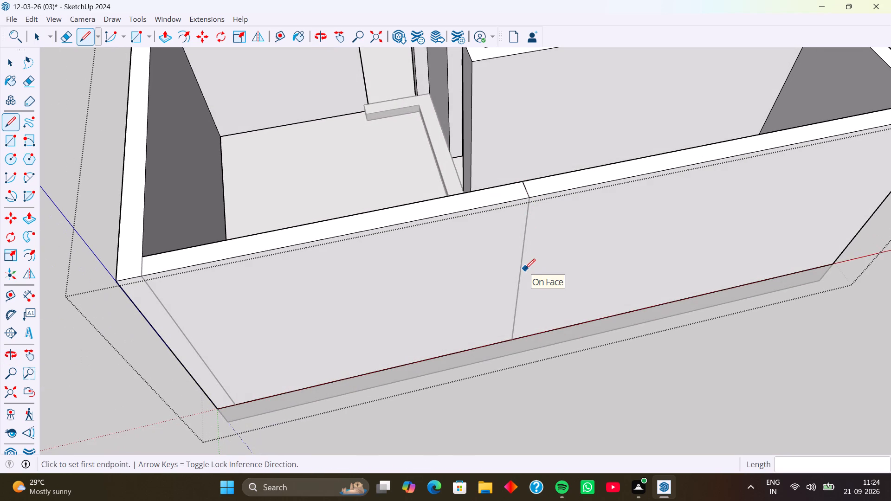
{"action": "key", "text": "Up"}
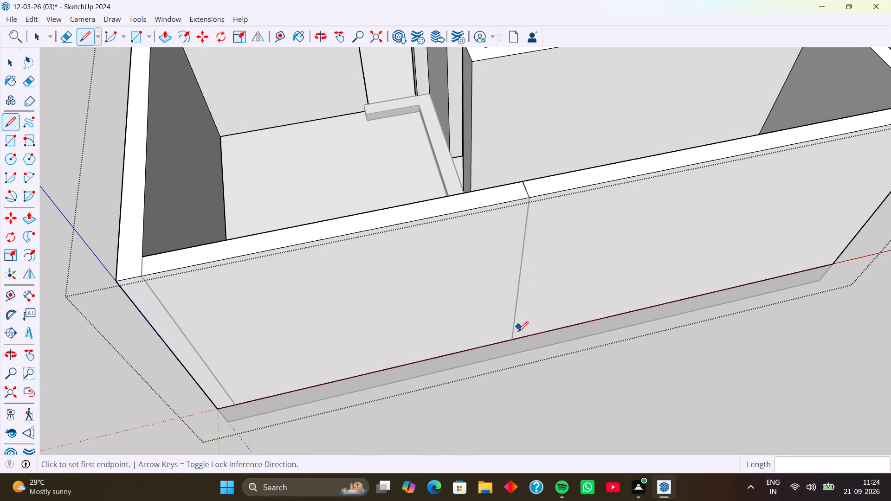
{"action": "left_click", "coordinate": [513, 338]}
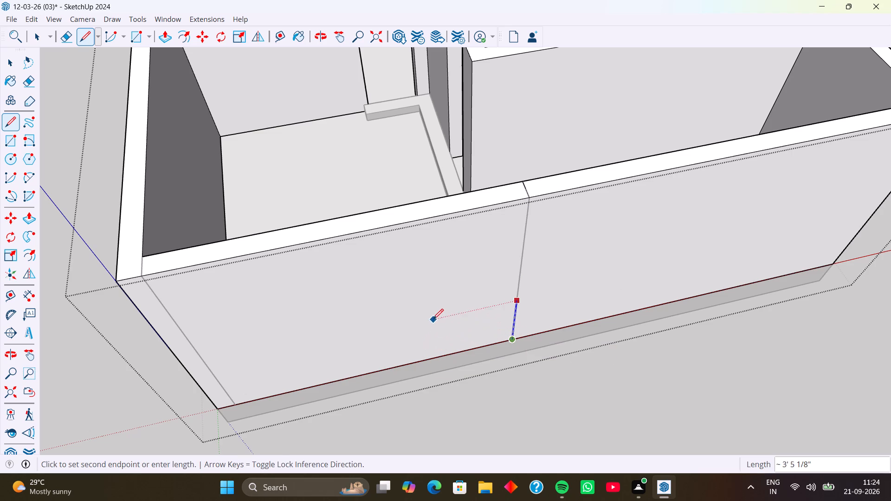
{"action": "left_click", "coordinate": [529, 197]}
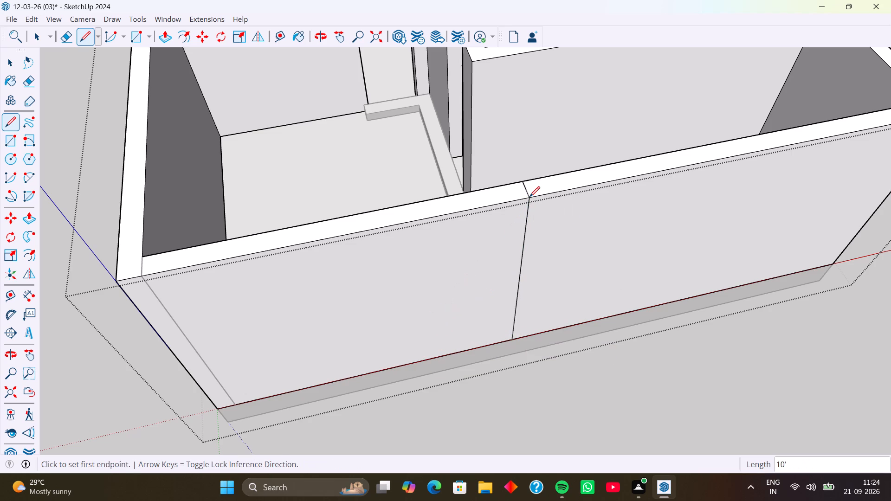
Draw a 9" line across the front wall's top at the corner nearest the origin, from inner corner to outer edge.
{"action": "middle_click_drag", "start_coordinate": [224, 291], "coordinate": [246, 282]}
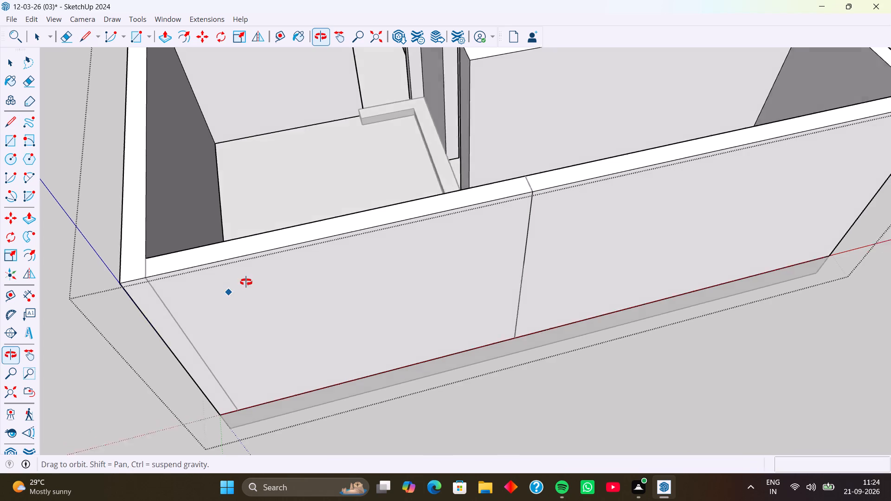
{"action": "middle_click_drag", "start_coordinate": [246, 282], "coordinate": [260, 277]}
{"action": "scroll", "coordinate": [260, 277], "scroll_direction": "down", "scroll_amount": 4}
{"action": "middle_click_drag", "start_coordinate": [260, 277], "coordinate": [391, 259]}
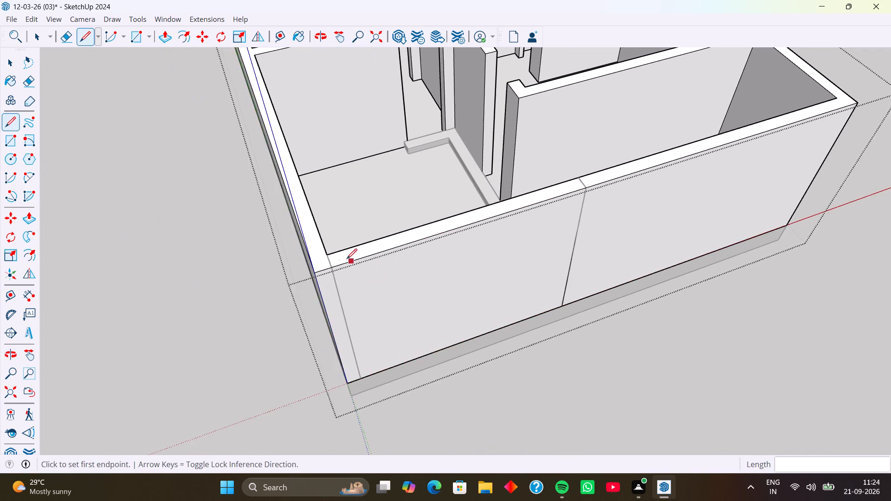
{"action": "scroll", "coordinate": [346, 259], "scroll_direction": "up", "scroll_amount": 7}
{"action": "left_click", "coordinate": [321, 248]}
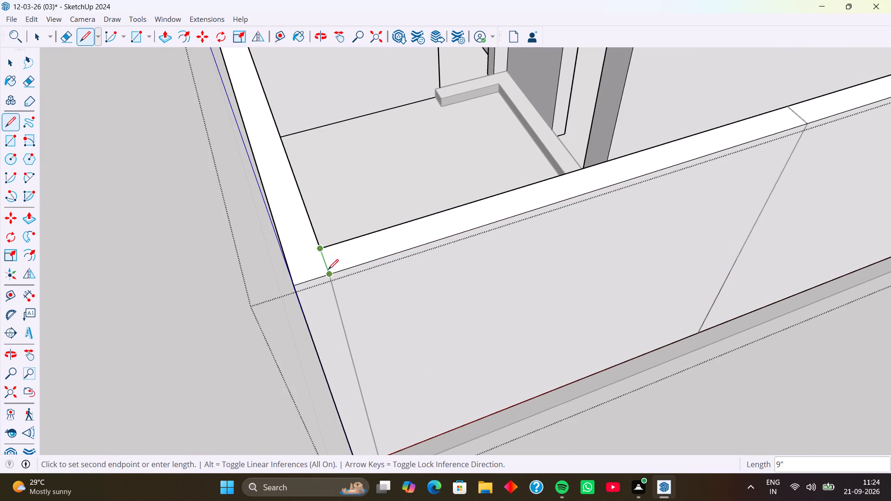
{"action": "left_click", "coordinate": [329, 274]}
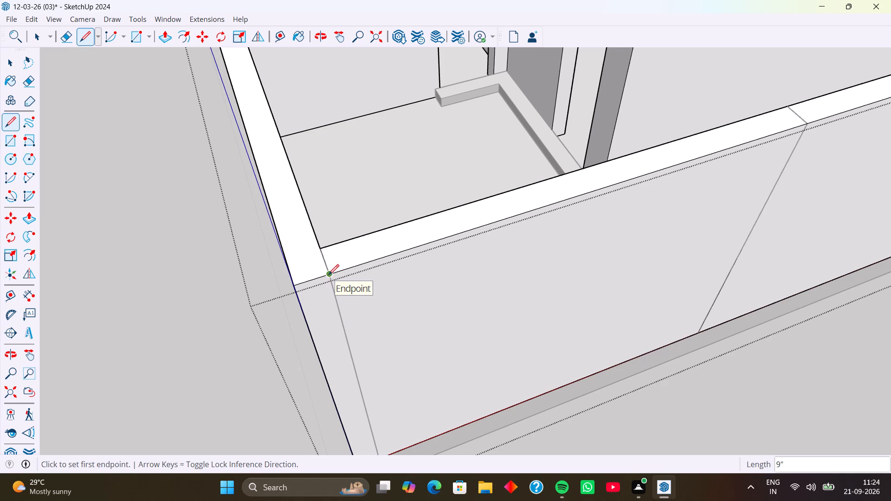
{"action": "left_click", "coordinate": [321, 248]}
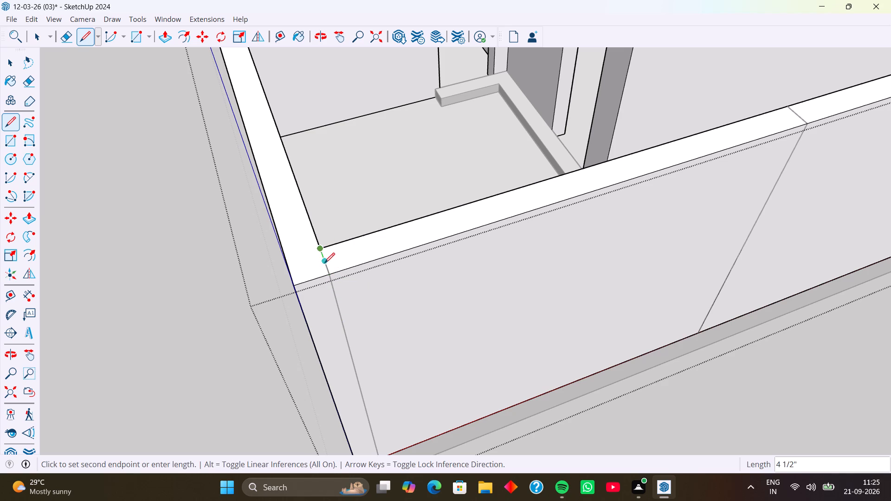
{"action": "left_click", "coordinate": [327, 275]}
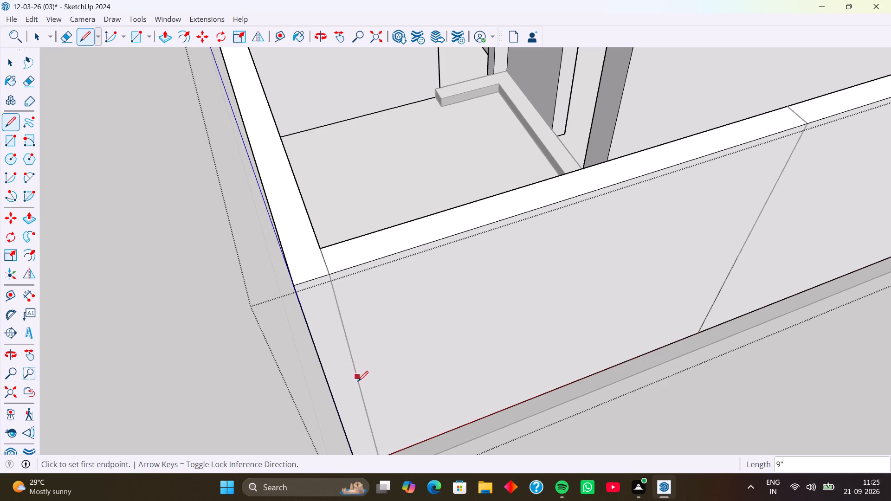
Draw a 10' vertical line on the front wall's outer face near the origin corner, from the base up to the top.
{"action": "scroll", "coordinate": [358, 389], "scroll_direction": "down", "scroll_amount": 3}
{"action": "middle_click_drag", "start_coordinate": [358, 389], "coordinate": [351, 270], "text": "shift"}
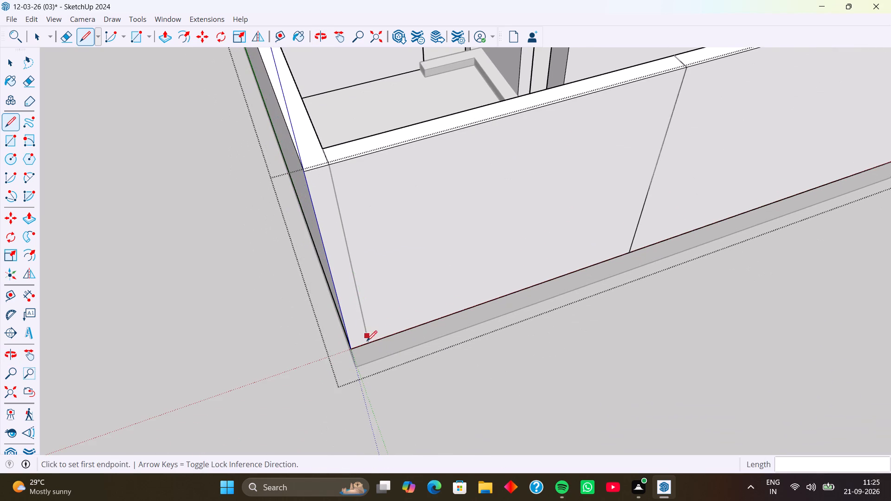
{"action": "left_click", "coordinate": [368, 343]}
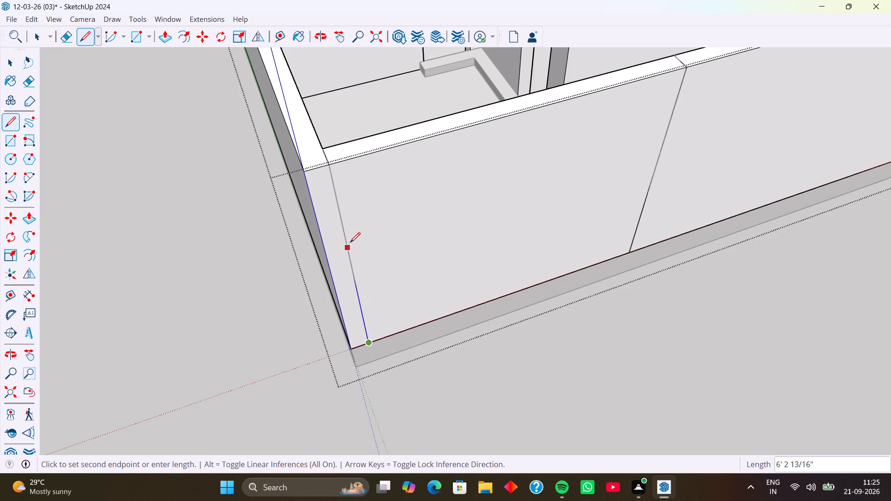
{"action": "left_click", "coordinate": [329, 164]}
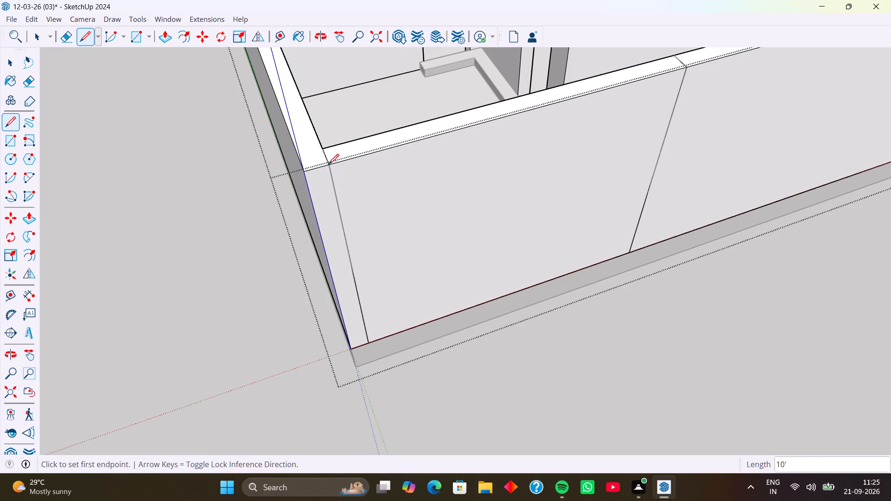
Push the marked section of the front wall's top down 10' to the base slab and exit the wall group.
{"action": "key", "text": "p"}
{"action": "middle_click_drag", "start_coordinate": [384, 172], "coordinate": [353, 231]}
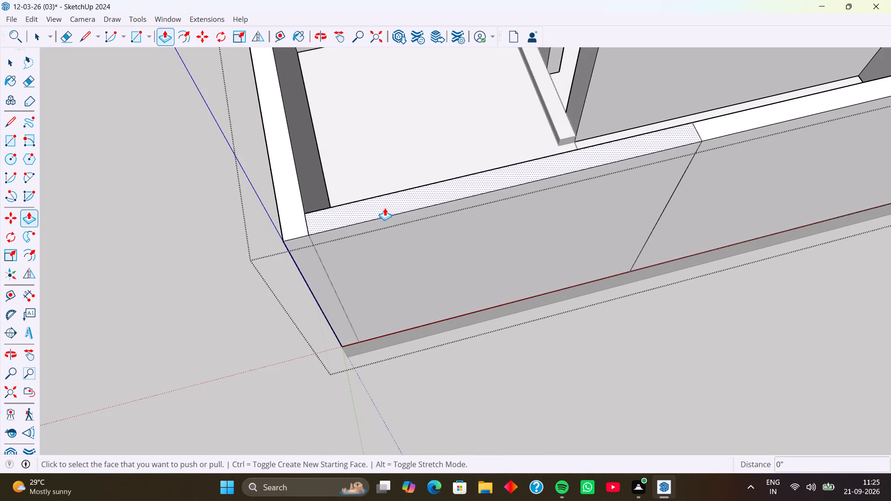
{"action": "left_click", "coordinate": [385, 208]}
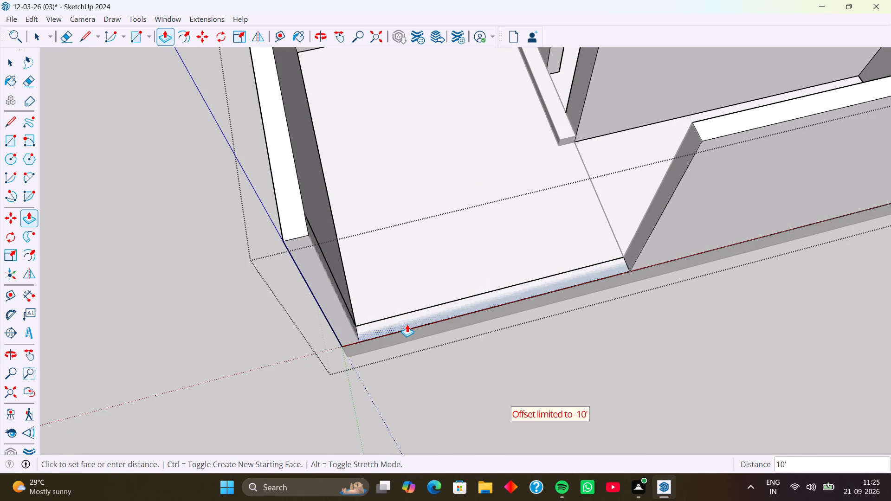
{"action": "left_click", "coordinate": [407, 324]}
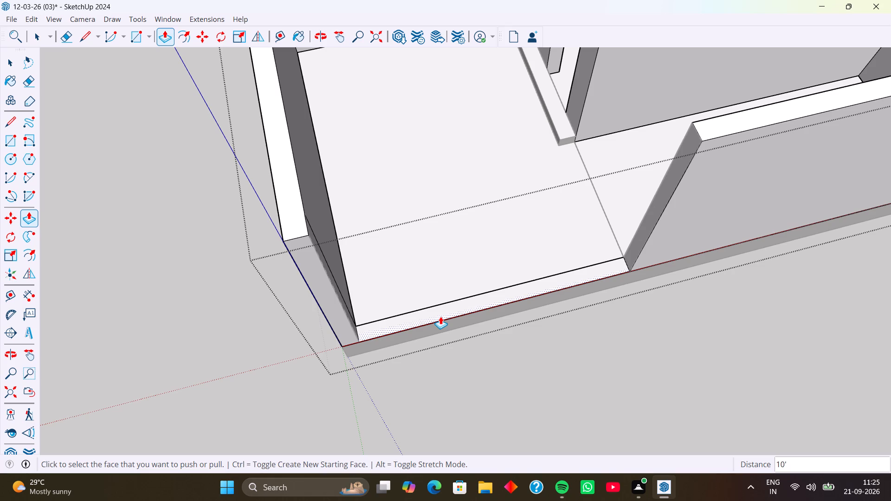
{"action": "scroll", "coordinate": [468, 302], "scroll_direction": "down", "scroll_amount": 4}
{"action": "middle_click_drag", "start_coordinate": [463, 312], "coordinate": [421, 349]}
{"action": "scroll", "coordinate": [450, 329], "scroll_direction": "down", "scroll_amount": 4}
{"action": "middle_click_drag", "start_coordinate": [454, 347], "coordinate": [417, 342]}
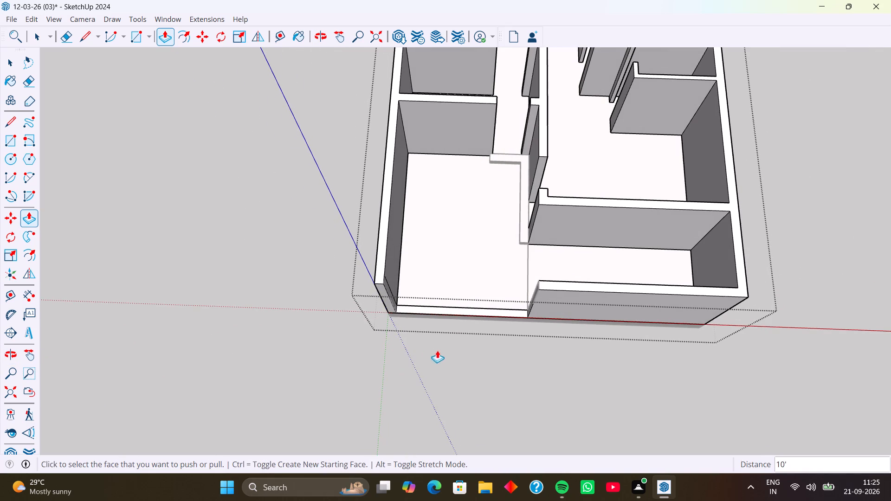
{"action": "scroll", "coordinate": [511, 271], "scroll_direction": "up", "scroll_amount": 7}
{"action": "scroll", "coordinate": [487, 366], "scroll_direction": "down", "scroll_amount": 2}
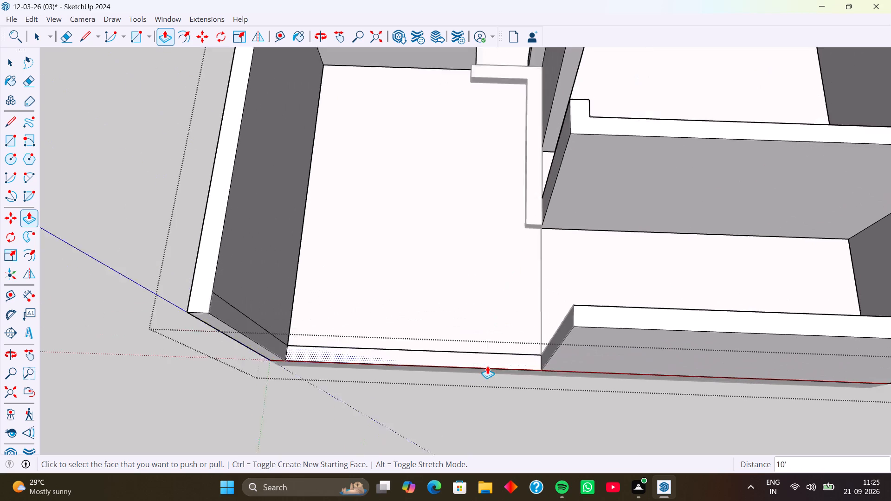
{"action": "scroll", "coordinate": [487, 366], "scroll_direction": "down", "scroll_amount": 3}
{"action": "key", "text": "space"}
{"action": "left_click", "coordinate": [479, 409]}
Erase the line across the floor between the L-shaped strip's end and the front wall opening.
{"action": "middle_click_drag", "start_coordinate": [473, 345], "coordinate": [510, 338]}
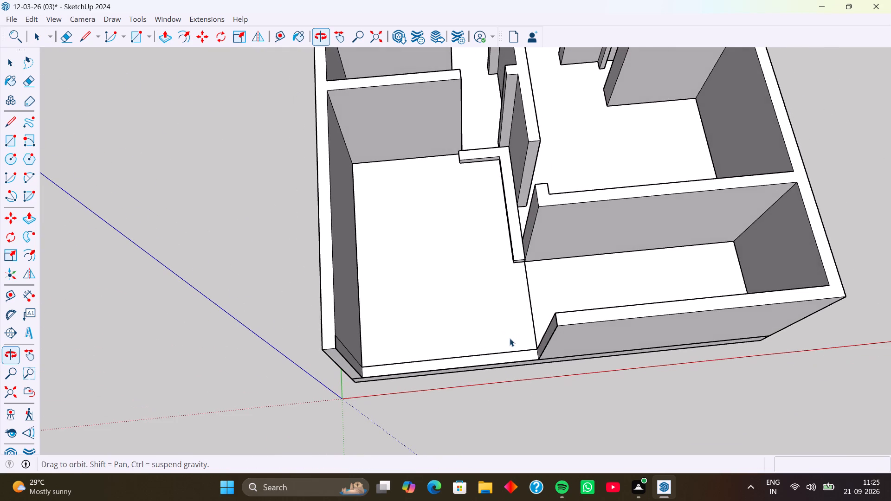
{"action": "scroll", "coordinate": [521, 311], "scroll_direction": "up", "scroll_amount": 3}
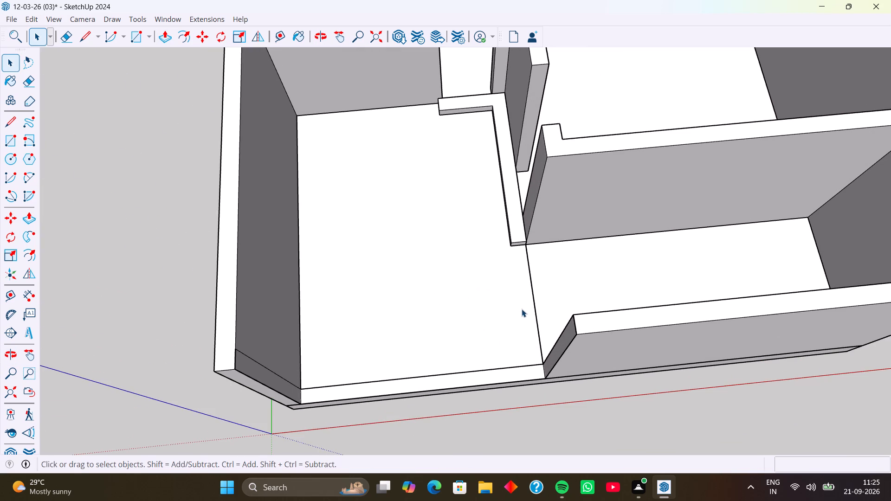
{"action": "key", "text": "e"}
{"action": "left_click", "coordinate": [535, 309]}
{"action": "scroll", "coordinate": [479, 321], "scroll_direction": "down", "scroll_amount": 3}
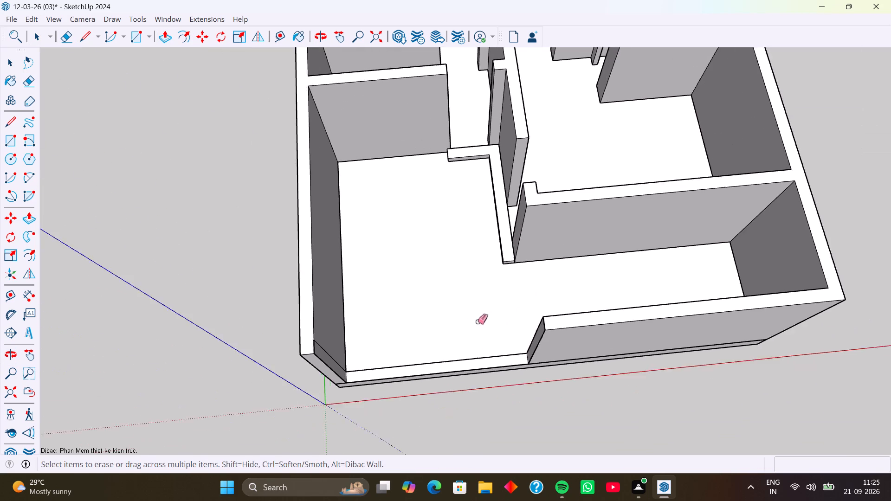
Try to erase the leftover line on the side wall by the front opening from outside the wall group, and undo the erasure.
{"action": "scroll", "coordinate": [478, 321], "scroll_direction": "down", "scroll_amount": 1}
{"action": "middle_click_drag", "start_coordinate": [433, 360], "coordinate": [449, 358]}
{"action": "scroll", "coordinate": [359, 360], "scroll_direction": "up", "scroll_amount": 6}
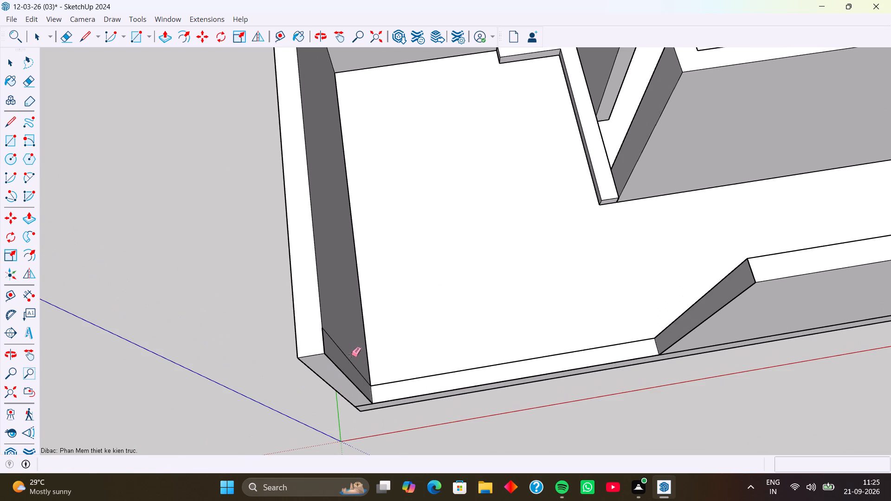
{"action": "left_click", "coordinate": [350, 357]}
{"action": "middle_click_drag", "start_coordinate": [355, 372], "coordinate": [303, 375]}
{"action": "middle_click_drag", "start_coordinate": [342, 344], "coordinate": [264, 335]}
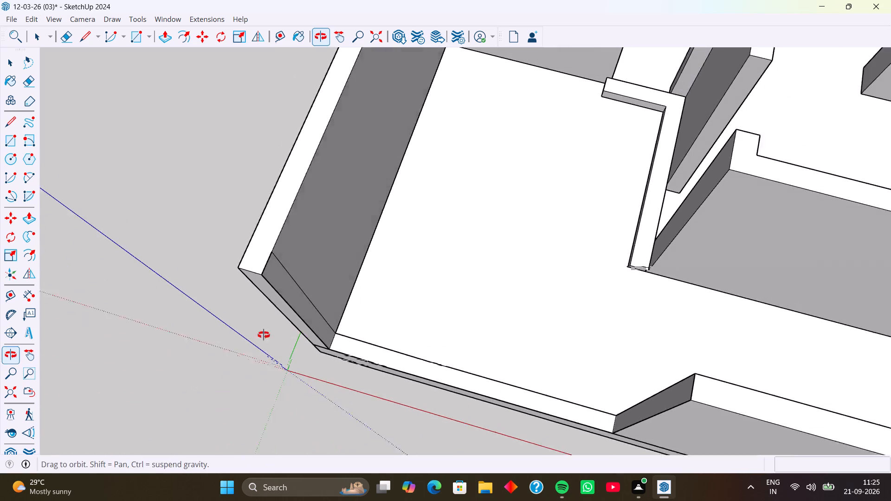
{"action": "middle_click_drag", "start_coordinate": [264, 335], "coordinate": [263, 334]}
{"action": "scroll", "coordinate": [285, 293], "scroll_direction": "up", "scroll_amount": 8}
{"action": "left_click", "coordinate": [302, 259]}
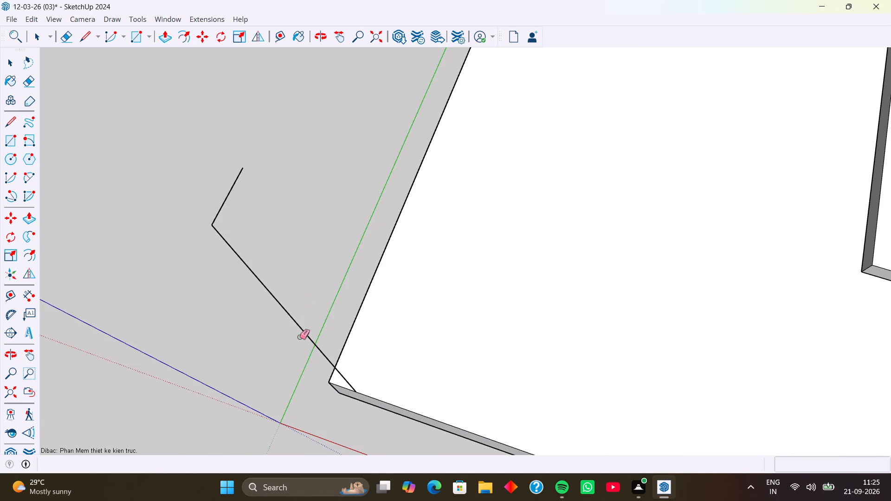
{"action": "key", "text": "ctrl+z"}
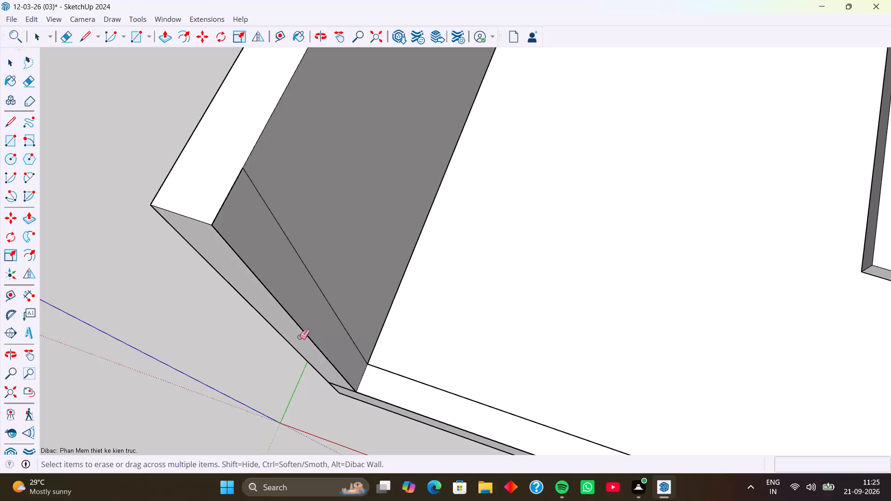
Inside the wall group, erase the leftover vertical line on the side wall's inner face beside the front opening.
{"action": "scroll", "coordinate": [299, 337], "scroll_direction": "down", "scroll_amount": 5}
{"action": "key", "text": "space"}
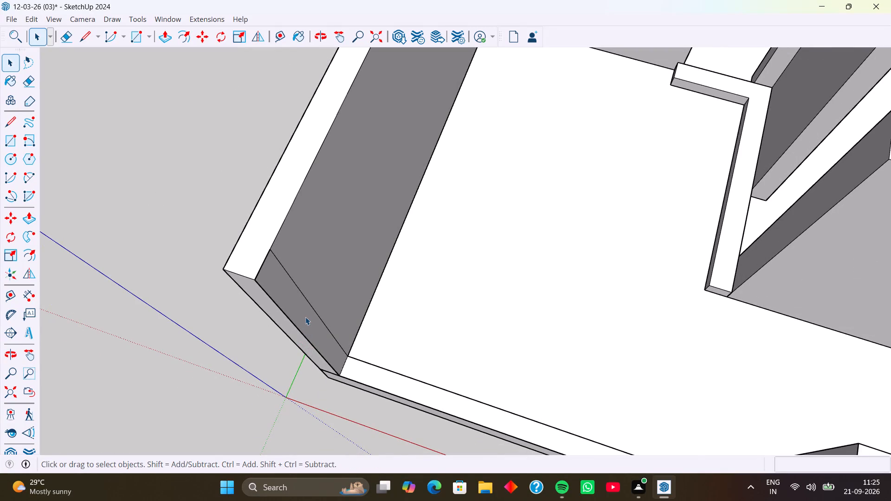
{"action": "double_click", "coordinate": [305, 317]}
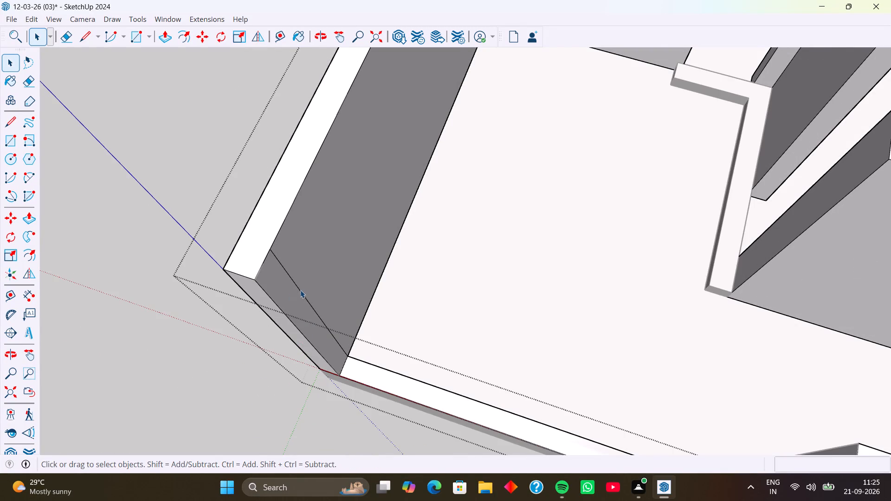
{"action": "scroll", "coordinate": [302, 289], "scroll_direction": "up", "scroll_amount": 6}
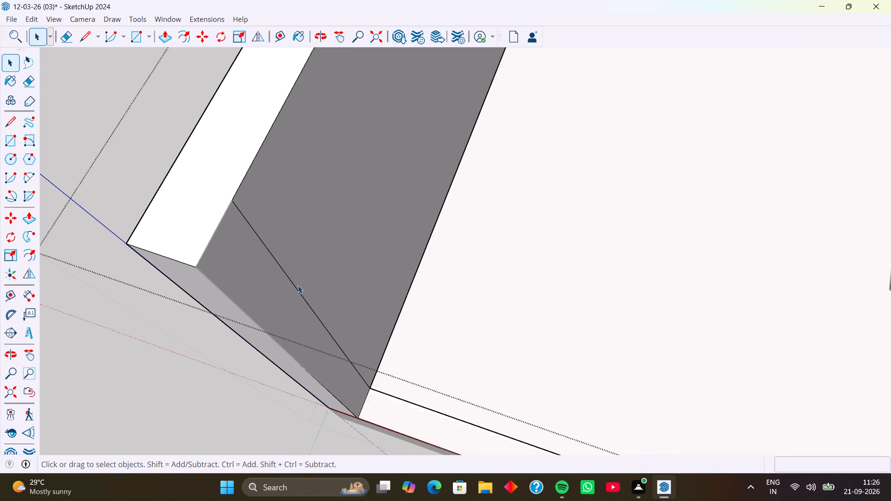
{"action": "key", "text": "e"}
{"action": "left_click", "coordinate": [297, 290]}
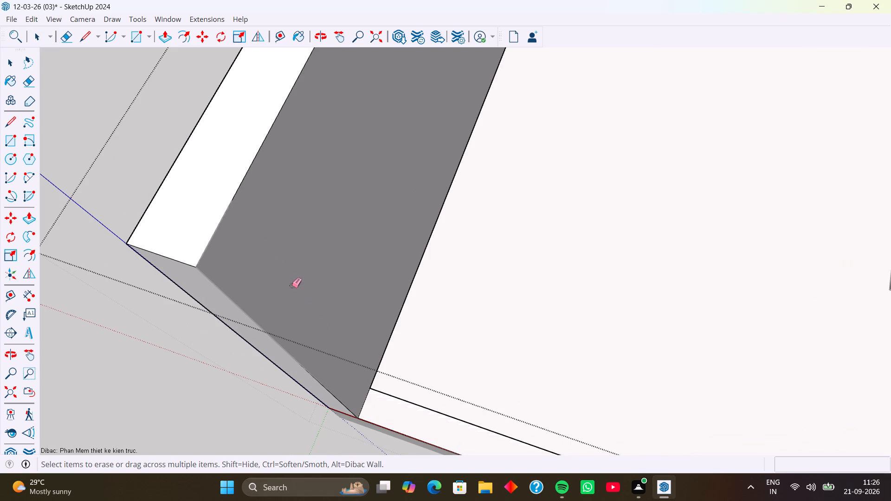
Erase the leftover line along the inner side of the front wall opening and exit the wall group.
{"action": "scroll", "coordinate": [264, 291], "scroll_direction": "down", "scroll_amount": 4}
{"action": "middle_click_drag", "start_coordinate": [307, 353], "coordinate": [354, 331]}
{"action": "scroll", "coordinate": [386, 350], "scroll_direction": "down", "scroll_amount": 4}
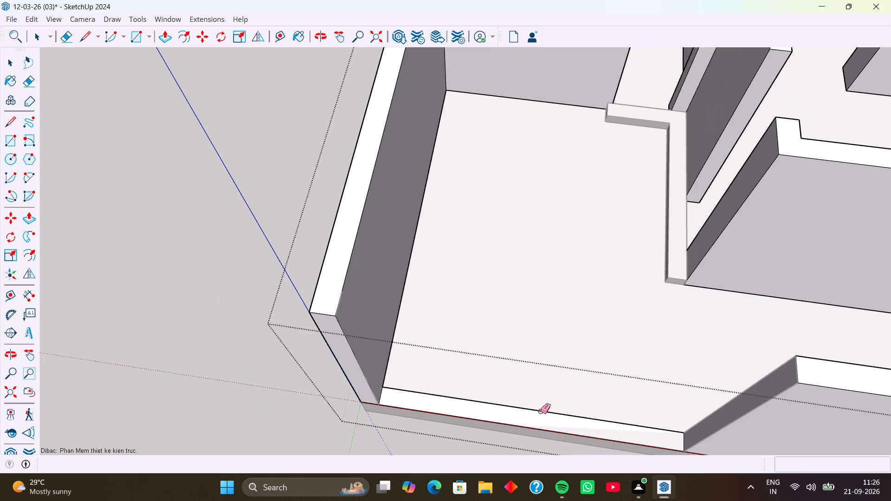
{"action": "left_click", "coordinate": [540, 411]}
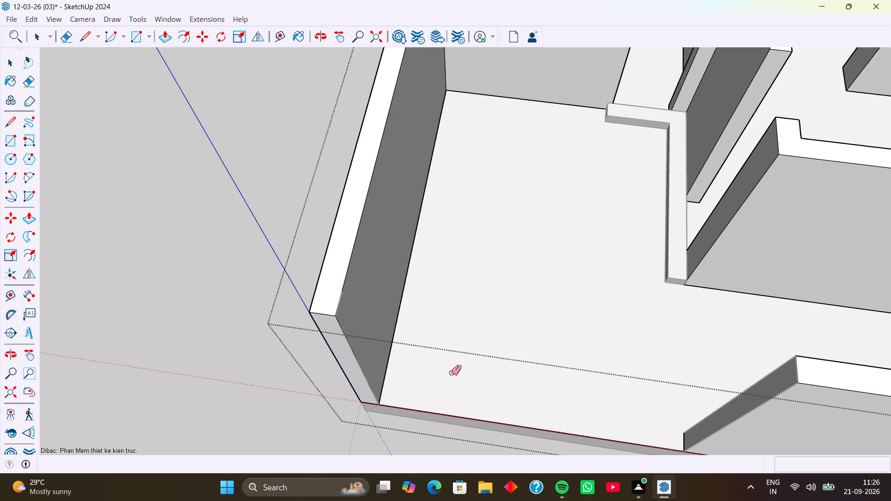
{"action": "scroll", "coordinate": [451, 373], "scroll_direction": "down", "scroll_amount": 4}
{"action": "middle_click_drag", "start_coordinate": [452, 383], "coordinate": [452, 379]}
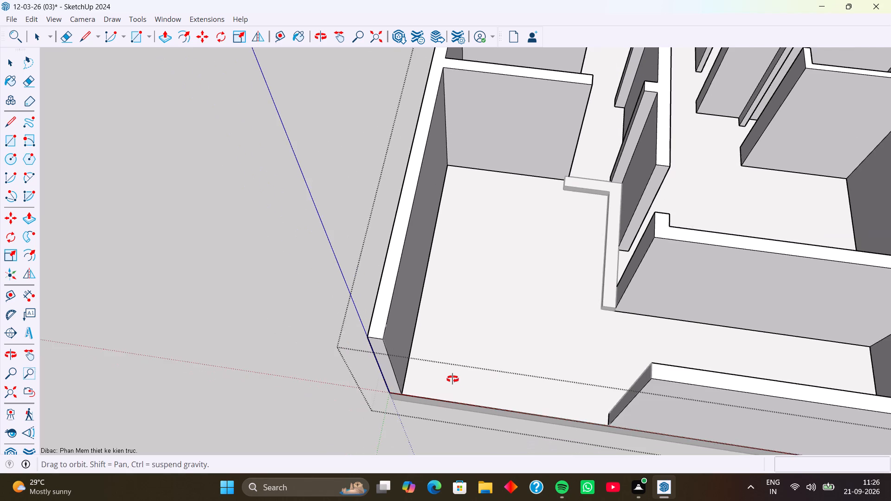
{"action": "middle_click_drag", "start_coordinate": [452, 379], "coordinate": [467, 271]}
{"action": "scroll", "coordinate": [470, 332], "scroll_direction": "up", "scroll_amount": 3}
{"action": "scroll", "coordinate": [470, 332], "scroll_direction": "down", "scroll_amount": 2}
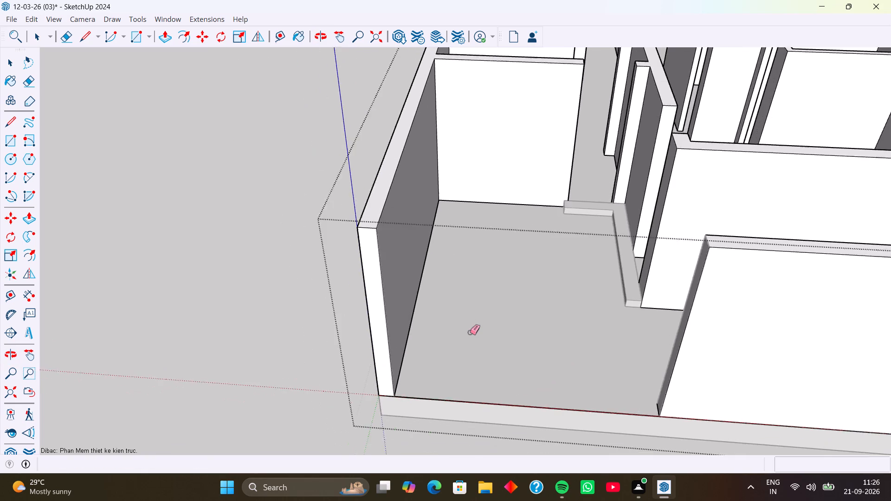
{"action": "scroll", "coordinate": [470, 332], "scroll_direction": "down", "scroll_amount": 2}
{"action": "middle_click_drag", "start_coordinate": [457, 347], "coordinate": [439, 351]}
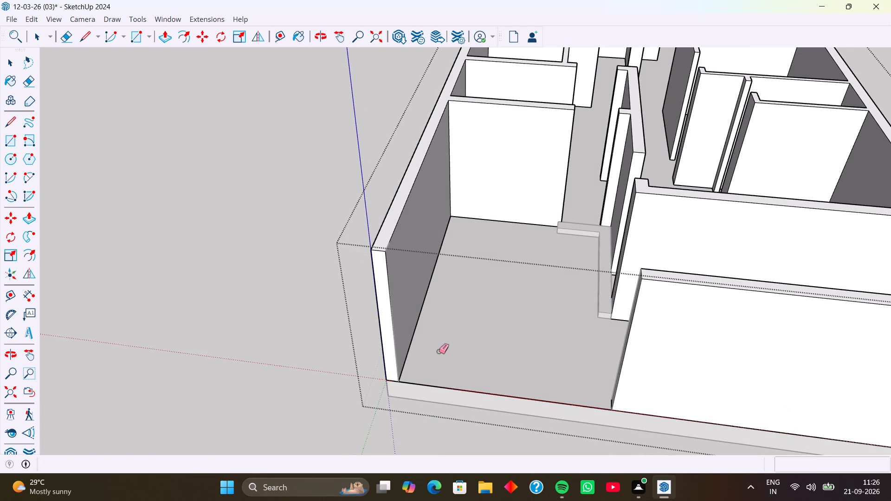
{"action": "middle_click_drag", "start_coordinate": [444, 347], "coordinate": [426, 285], "text": "shift"}
{"action": "middle_click_drag", "start_coordinate": [441, 295], "coordinate": [438, 351]}
{"action": "scroll", "coordinate": [449, 318], "scroll_direction": "down", "scroll_amount": 3}
{"action": "middle_click_drag", "start_coordinate": [443, 299], "coordinate": [426, 273], "text": "shift"}
{"action": "middle_click_drag", "start_coordinate": [467, 291], "coordinate": [499, 291]}
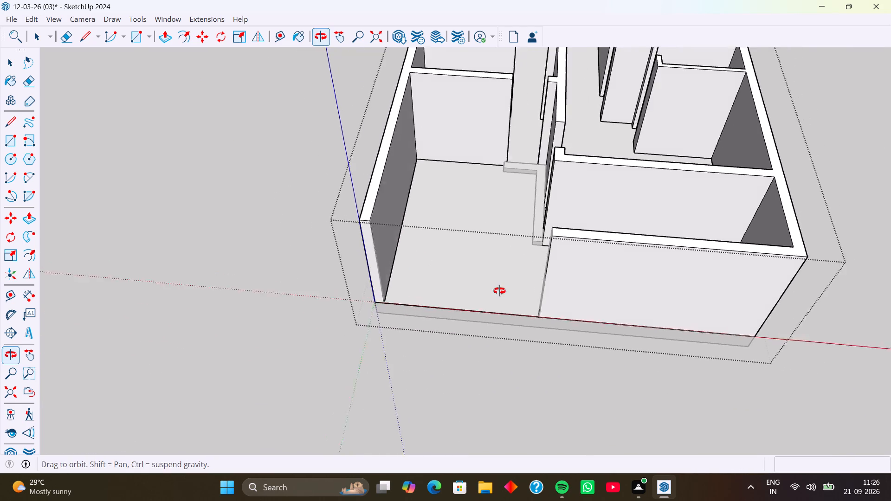
{"action": "middle_click_drag", "start_coordinate": [499, 291], "coordinate": [517, 289]}
{"action": "middle_click_drag", "start_coordinate": [495, 289], "coordinate": [496, 310]}
{"action": "key", "text": "space"}
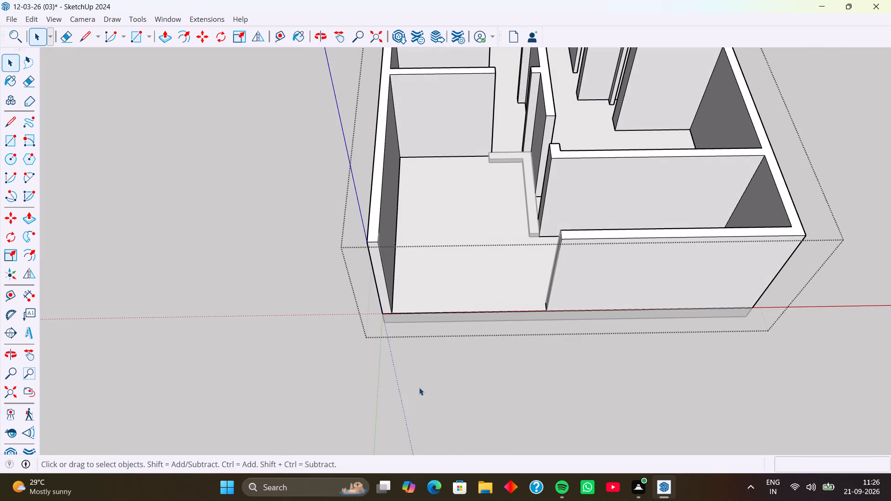
{"action": "left_click", "coordinate": [419, 387]}
Examine the opened front, the L-shaped strip and the staircase area from above.
{"action": "middle_click_drag", "start_coordinate": [479, 294], "coordinate": [483, 360]}
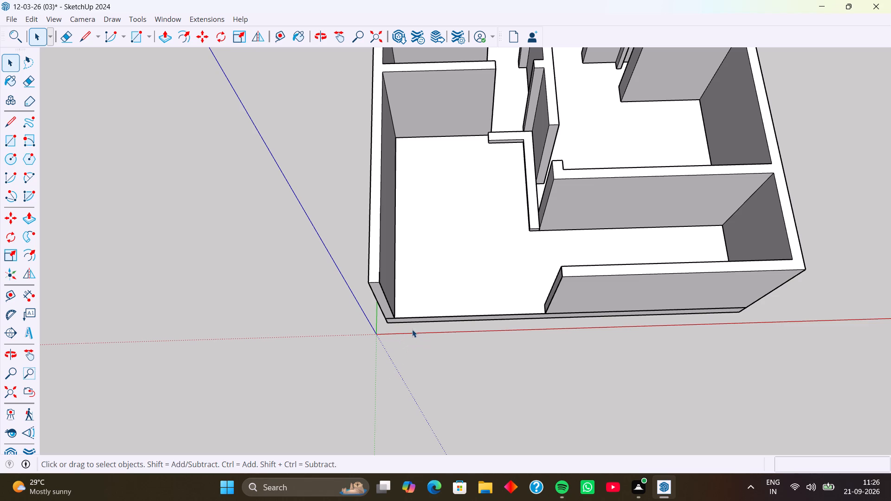
{"action": "scroll", "coordinate": [451, 279], "scroll_direction": "down", "scroll_amount": 3}
{"action": "middle_click_drag", "start_coordinate": [458, 276], "coordinate": [457, 314]}
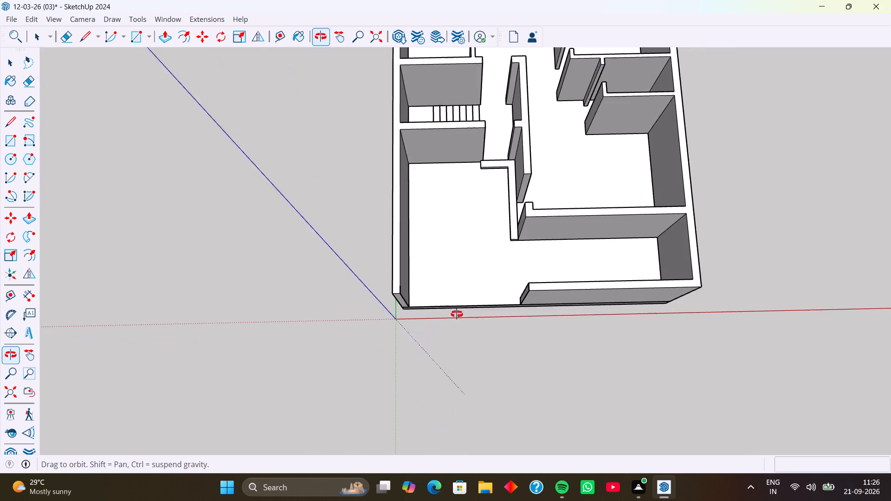
{"action": "middle_click_drag", "start_coordinate": [457, 314], "coordinate": [457, 322]}
{"action": "middle_click_drag", "start_coordinate": [475, 257], "coordinate": [469, 306]}
{"action": "middle_click_drag", "start_coordinate": [509, 282], "coordinate": [493, 284]}
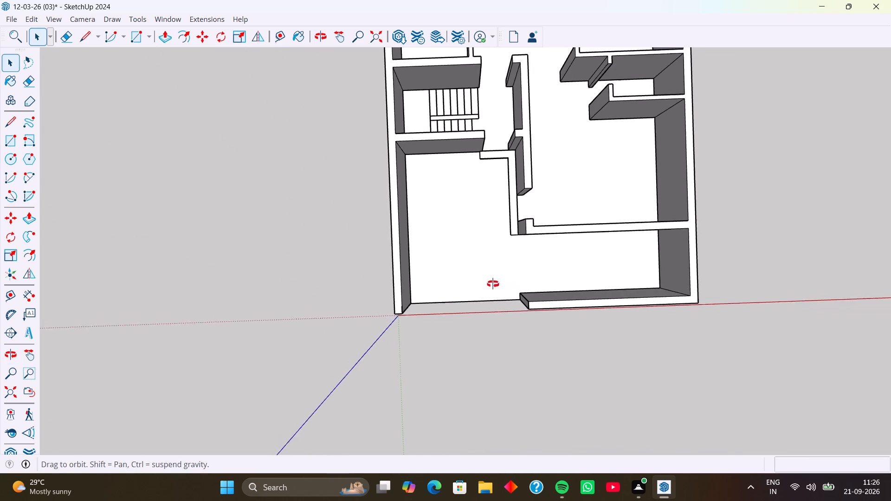
{"action": "middle_click_drag", "start_coordinate": [493, 284], "coordinate": [450, 273]}
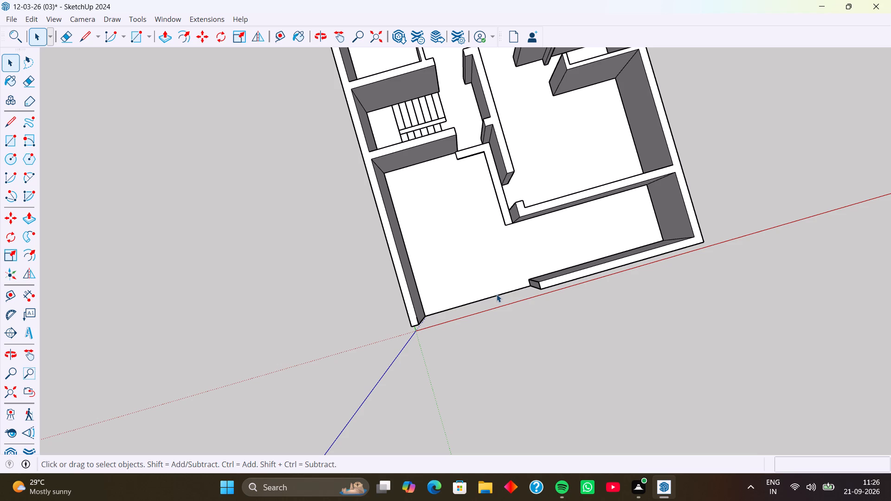
{"action": "middle_click_drag", "start_coordinate": [494, 293], "coordinate": [448, 300]}
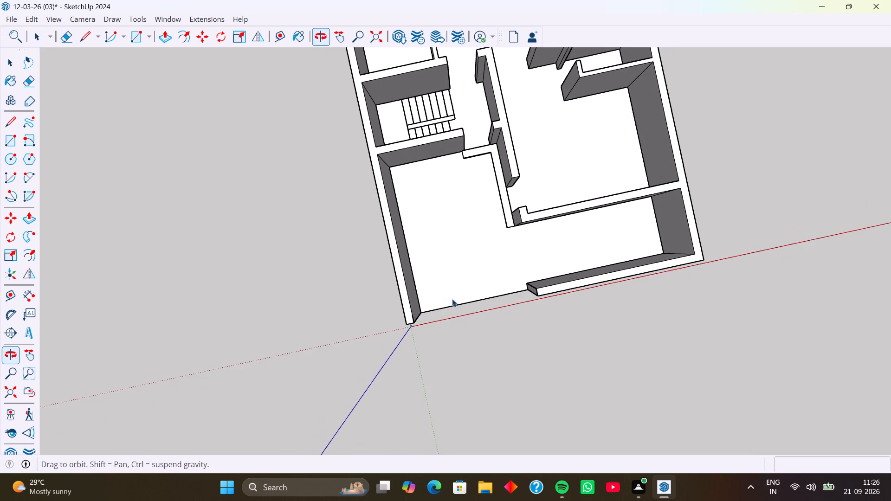
{"action": "scroll", "coordinate": [493, 218], "scroll_direction": "up", "scroll_amount": 6}
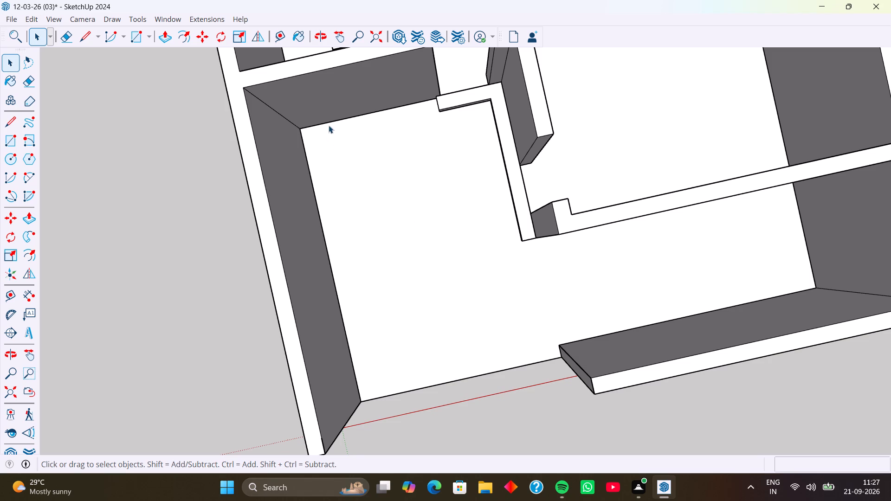
{"action": "middle_click_drag", "start_coordinate": [342, 135], "coordinate": [346, 269], "text": "shift"}
{"action": "middle_click_drag", "start_coordinate": [412, 207], "coordinate": [377, 224], "text": "shift"}
{"action": "middle_click_drag", "start_coordinate": [453, 255], "coordinate": [326, 250]}
{"action": "middle_click_drag", "start_coordinate": [404, 268], "coordinate": [392, 199]}
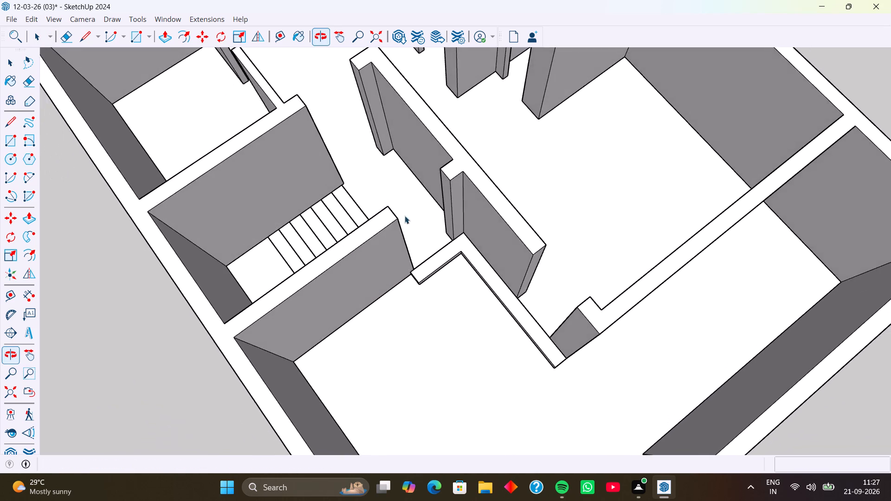
{"action": "middle_click_drag", "start_coordinate": [504, 295], "coordinate": [376, 249]}
{"action": "middle_click_drag", "start_coordinate": [591, 298], "coordinate": [426, 305]}
{"action": "middle_click_drag", "start_coordinate": [601, 312], "coordinate": [421, 327]}
{"action": "middle_click_drag", "start_coordinate": [596, 300], "coordinate": [536, 321]}
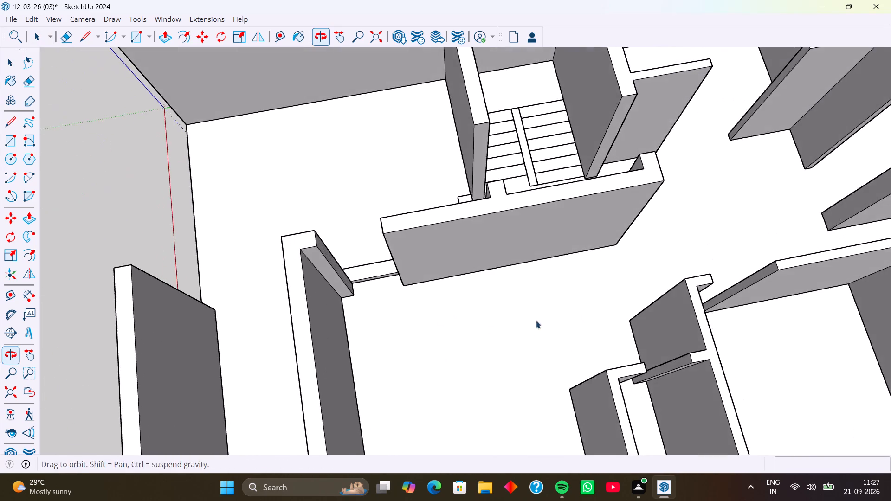
{"action": "middle_click_drag", "start_coordinate": [536, 321], "coordinate": [536, 321]}
{"action": "scroll", "coordinate": [574, 215], "scroll_direction": "up", "scroll_amount": 3}
{"action": "middle_click_drag", "start_coordinate": [579, 242], "coordinate": [575, 322]}
{"action": "middle_click_drag", "start_coordinate": [594, 268], "coordinate": [571, 317], "text": "shift"}
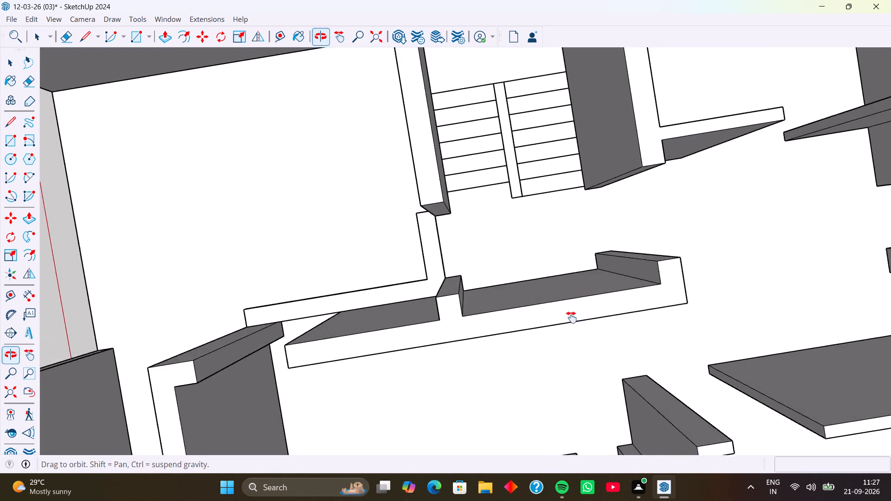
{"action": "middle_click_drag", "start_coordinate": [571, 317], "coordinate": [568, 327], "text": "shift"}
{"action": "scroll", "coordinate": [594, 329], "scroll_direction": "up", "scroll_amount": 1}
{"action": "middle_click_drag", "start_coordinate": [590, 329], "coordinate": [489, 318]}
{"action": "middle_click_drag", "start_coordinate": [591, 290], "coordinate": [579, 267]}
{"action": "middle_click_drag", "start_coordinate": [586, 282], "coordinate": [563, 284]}
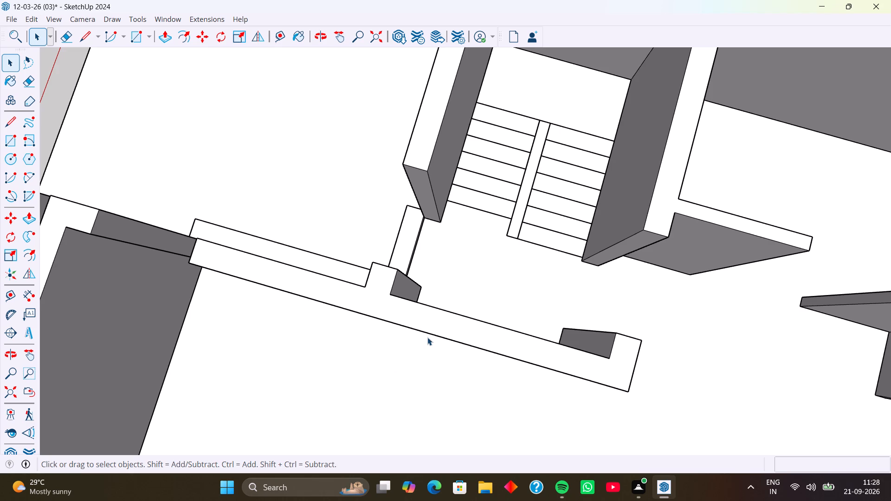
Draw a 3' wide rectangle over the end tread of the flight farther from the L-shaped strip and try Push/Pull on it.
{"action": "left_click", "coordinate": [135, 38]}
{"action": "scroll", "coordinate": [539, 237], "scroll_direction": "up", "scroll_amount": 4}
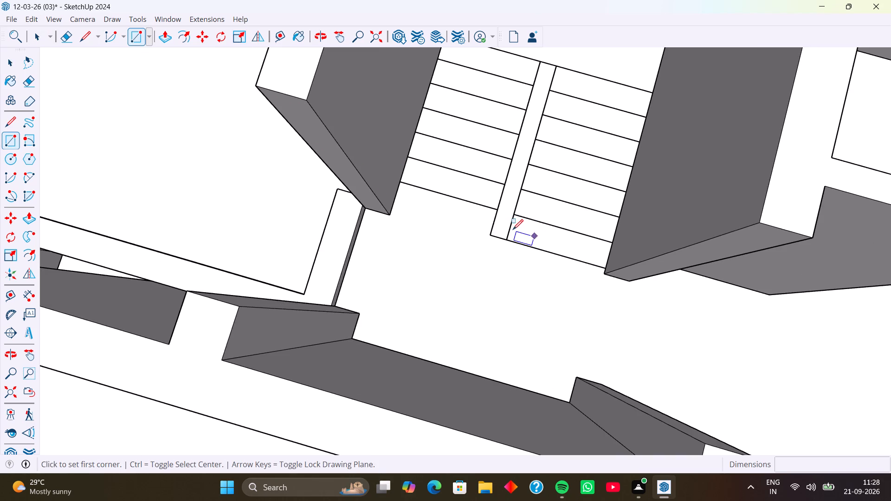
{"action": "left_click", "coordinate": [515, 215]}
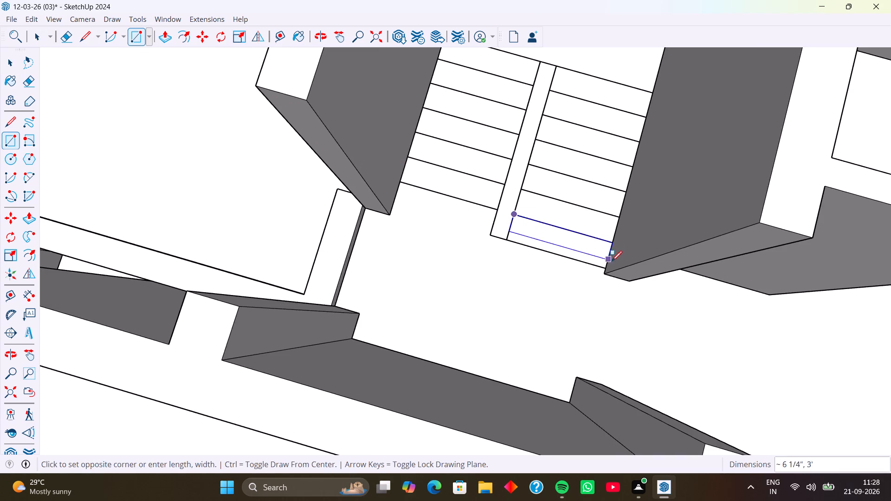
{"action": "scroll", "coordinate": [605, 271], "scroll_direction": "up", "scroll_amount": 13}
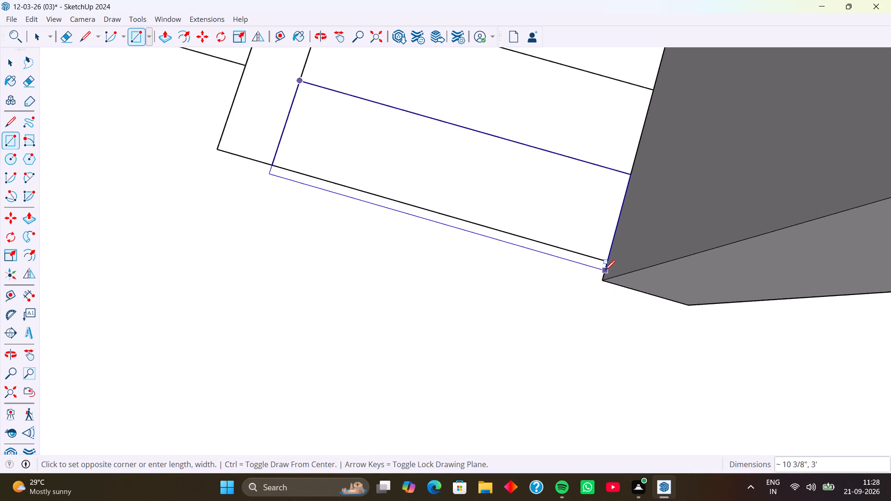
{"action": "scroll", "coordinate": [605, 270], "scroll_direction": "up", "scroll_amount": 2}
{"action": "left_click", "coordinate": [608, 260]}
{"action": "scroll", "coordinate": [575, 247], "scroll_direction": "down", "scroll_amount": 6}
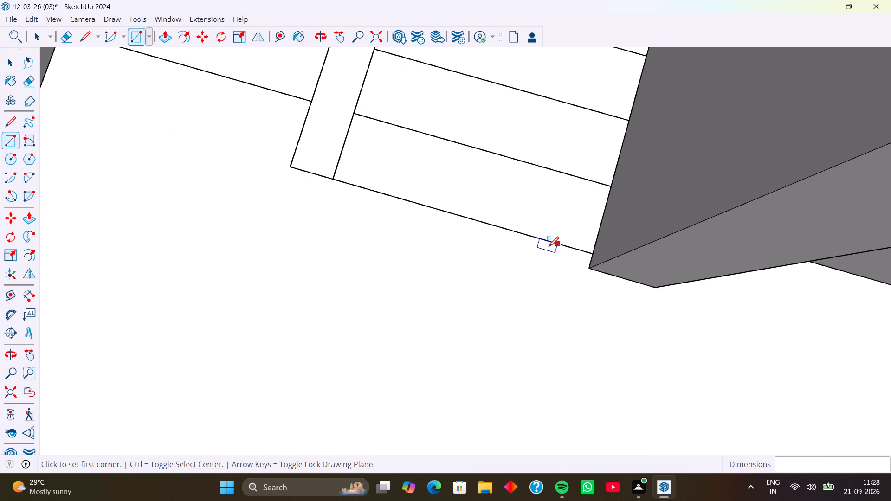
{"action": "key", "text": "p"}
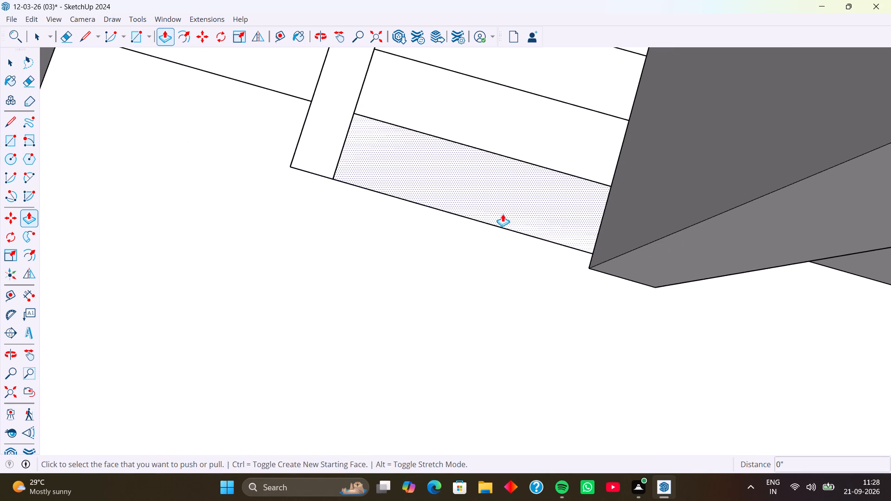
{"action": "left_click", "coordinate": [503, 214]}
{"action": "key", "text": "space"}
Draw a rectangle about 9 1/2" by 3' over the end tread nearest the L-shaped strip and pull it up 7".
{"action": "scroll", "coordinate": [468, 196], "scroll_direction": "down", "scroll_amount": 2}
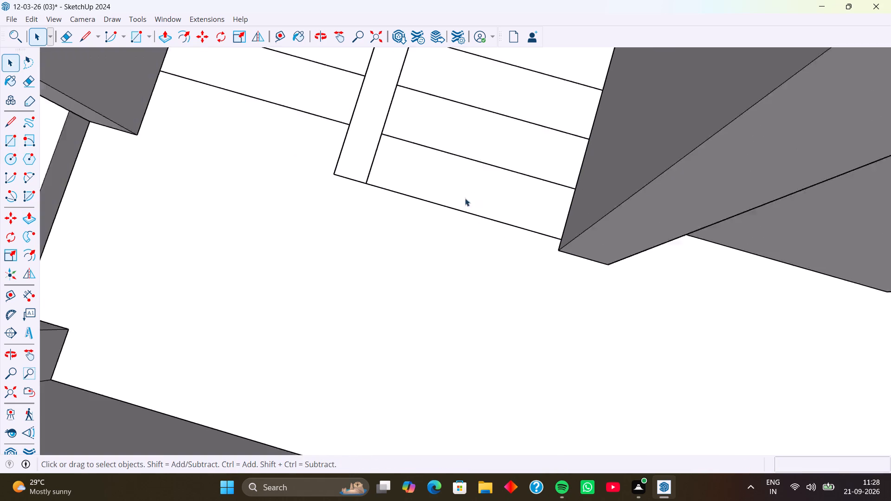
{"action": "scroll", "coordinate": [465, 198], "scroll_direction": "down", "scroll_amount": 8}
{"action": "middle_click_drag", "start_coordinate": [412, 208], "coordinate": [466, 228], "text": "shift"}
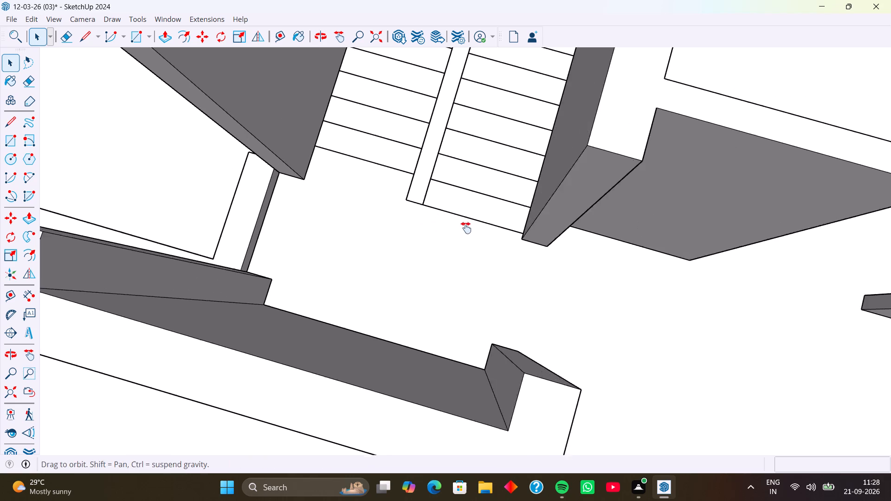
{"action": "middle_click_drag", "start_coordinate": [466, 228], "coordinate": [493, 239], "text": "shift"}
{"action": "middle_click_drag", "start_coordinate": [418, 197], "coordinate": [486, 210], "text": "shift"}
{"action": "scroll", "coordinate": [451, 172], "scroll_direction": "up", "scroll_amount": 4}
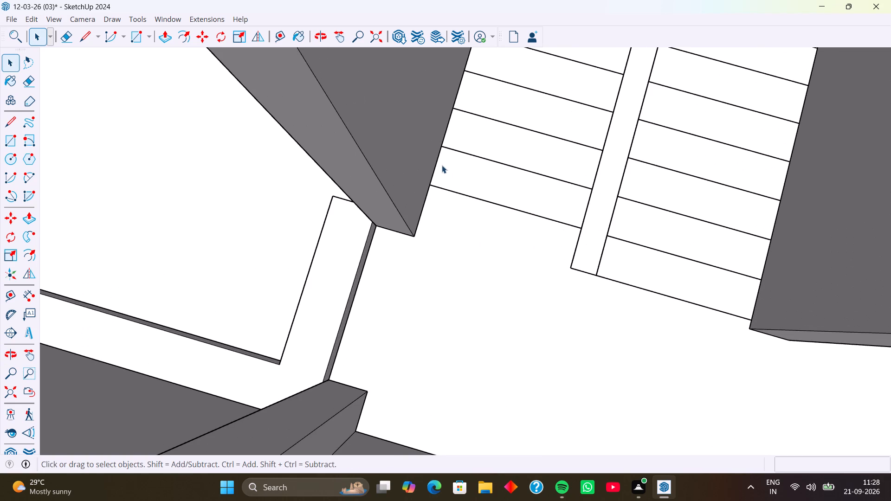
{"action": "key", "text": "r"}
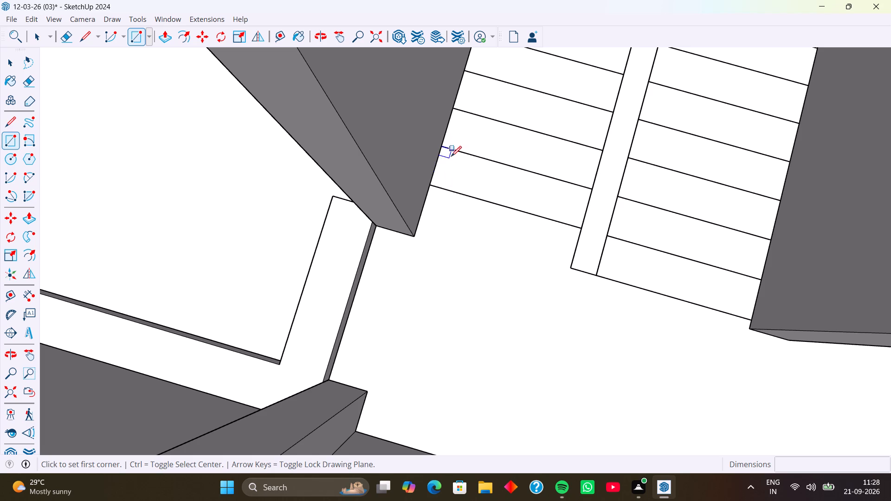
{"action": "left_click", "coordinate": [431, 186]}
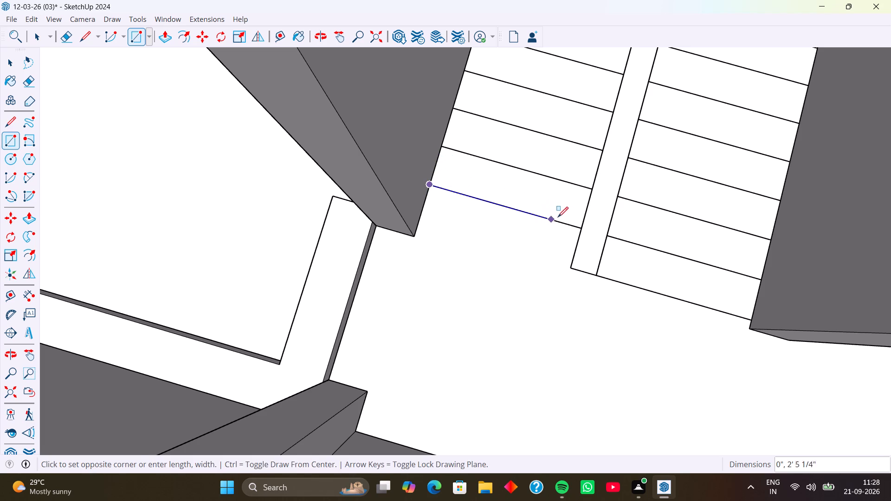
{"action": "left_click", "coordinate": [589, 189]}
{"action": "key", "text": "p"}
{"action": "left_click", "coordinate": [576, 193]}
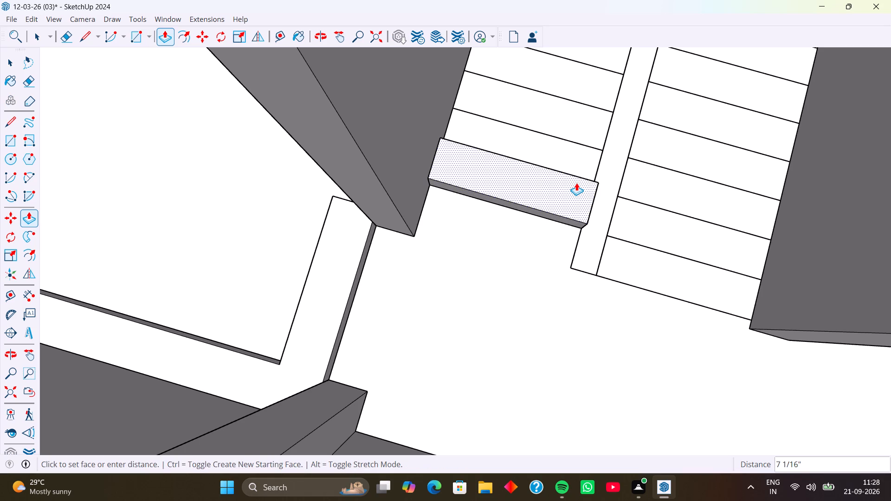
{"action": "key", "text": "7"}
{"action": "key", "text": "Return"}
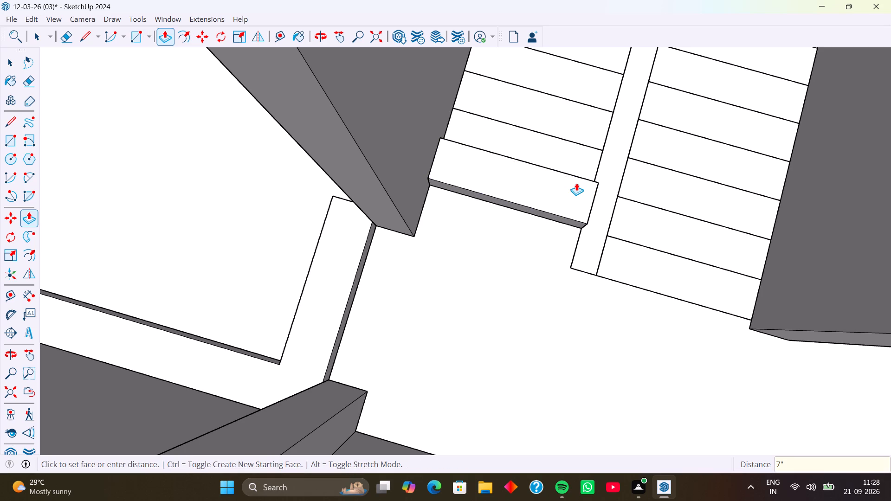
Select the whole 7" high step block and make it a group.
{"action": "key", "text": "space"}
{"action": "triple_click", "coordinate": [572, 196]}
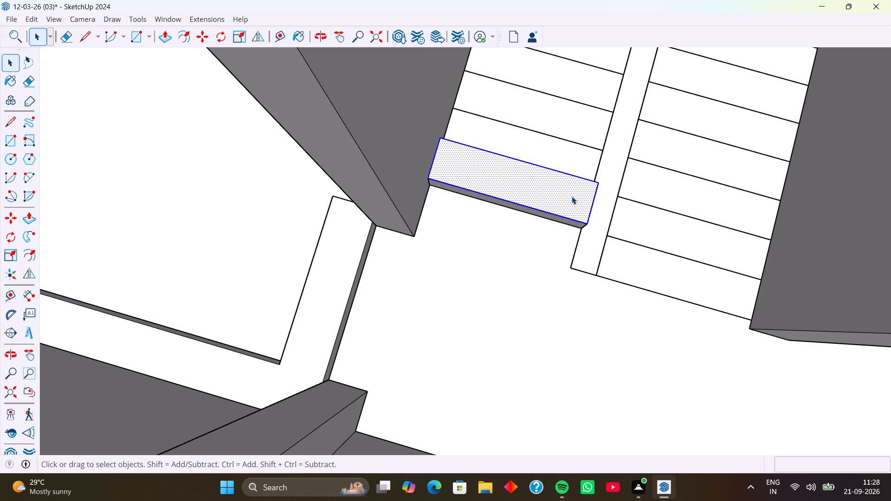
{"action": "triple_click", "coordinate": [572, 196]}
{"action": "triple_click", "coordinate": [572, 196]}
{"action": "right_click", "coordinate": [572, 196]}
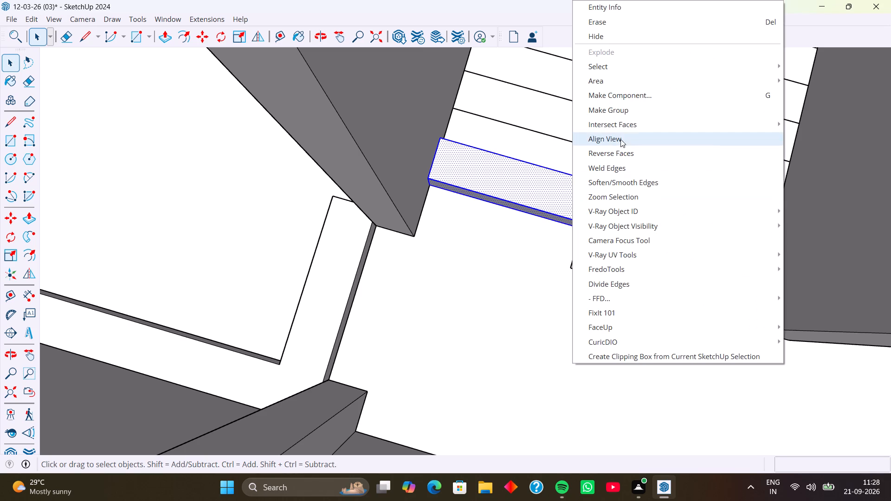
{"action": "left_click", "coordinate": [615, 113]}
Examine the grouped step block against the remaining treads of both stair flights.
{"action": "middle_click_drag", "start_coordinate": [583, 223], "coordinate": [523, 166]}
{"action": "middle_click_drag", "start_coordinate": [586, 217], "coordinate": [559, 197]}
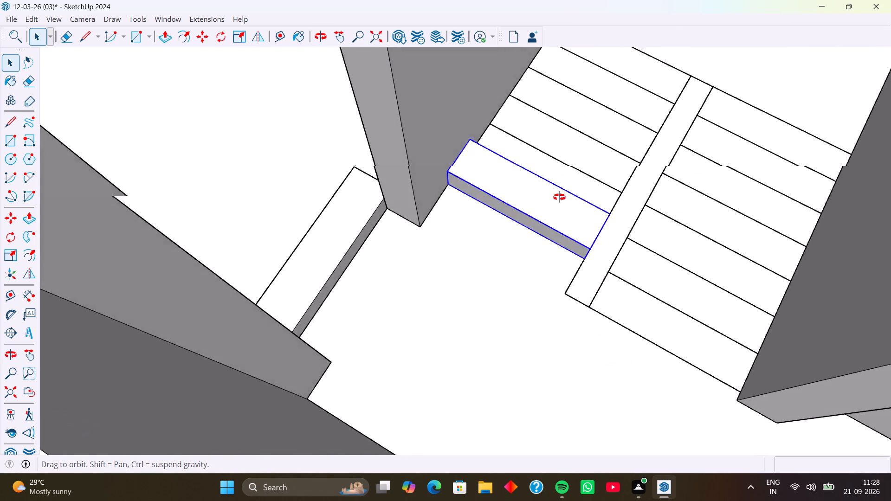
{"action": "middle_click_drag", "start_coordinate": [559, 197], "coordinate": [543, 143]}
{"action": "middle_click_drag", "start_coordinate": [648, 177], "coordinate": [572, 328]}
{"action": "scroll", "coordinate": [632, 244], "scroll_direction": "down", "scroll_amount": 12}
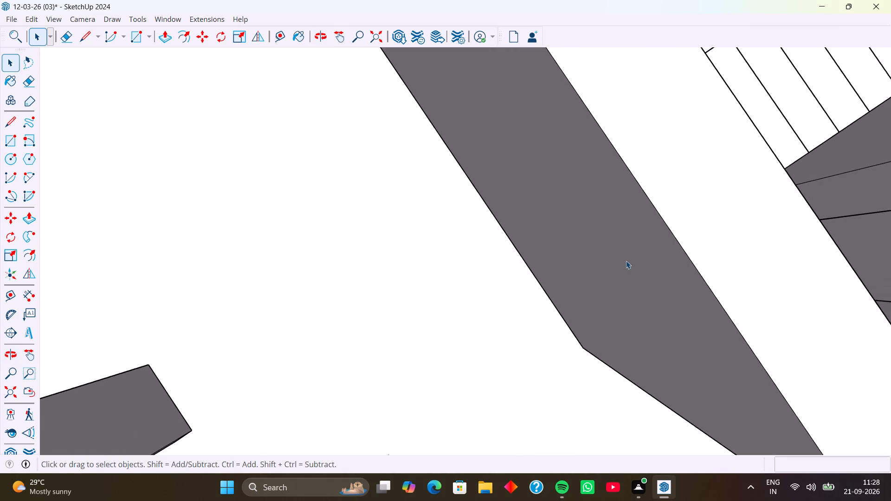
{"action": "scroll", "coordinate": [626, 261], "scroll_direction": "down", "scroll_amount": 3}
{"action": "middle_click_drag", "start_coordinate": [619, 248], "coordinate": [439, 310], "text": "shift"}
{"action": "scroll", "coordinate": [546, 146], "scroll_direction": "up", "scroll_amount": 3}
{"action": "middle_click_drag", "start_coordinate": [550, 148], "coordinate": [433, 279], "text": "shift"}
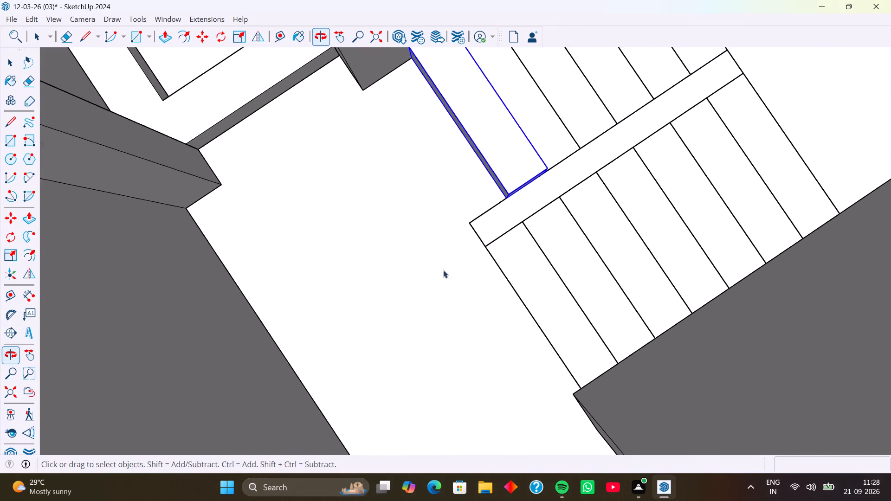
{"action": "middle_click_drag", "start_coordinate": [485, 211], "coordinate": [455, 150]}
{"action": "scroll", "coordinate": [480, 183], "scroll_direction": "up", "scroll_amount": 2}
{"action": "middle_click_drag", "start_coordinate": [474, 181], "coordinate": [406, 251], "text": "shift"}
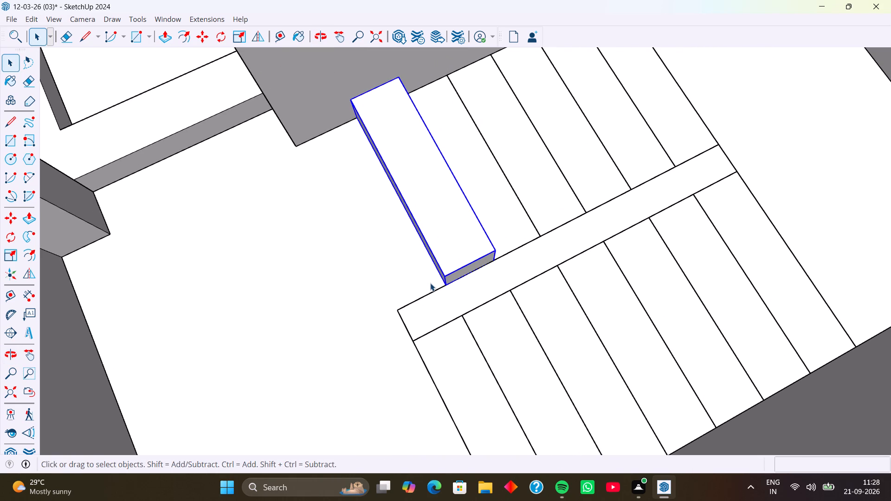
Copy the grouped step block from its lower corner to its upper far corner, repeating it as five stepped copies up the flight.
{"action": "key", "text": "m"}
{"action": "left_click", "coordinate": [445, 284]}
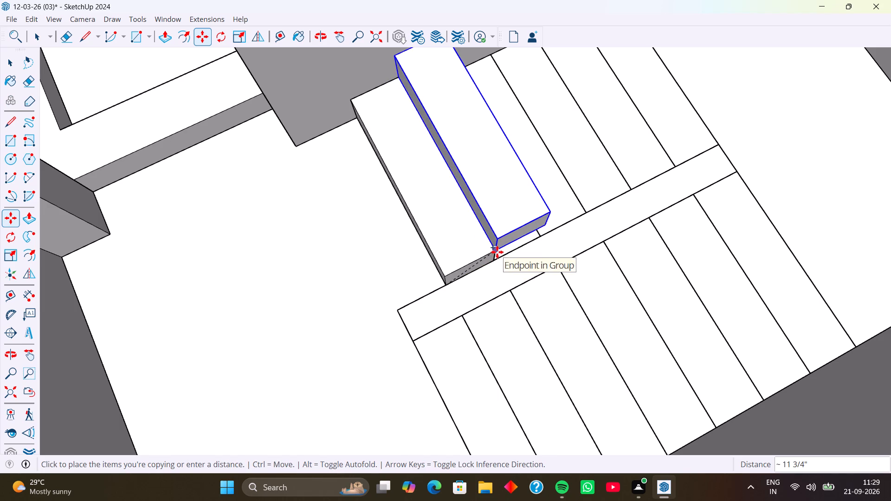
{"action": "left_click", "coordinate": [497, 252]}
{"action": "middle_click_drag", "start_coordinate": [497, 252], "coordinate": [441, 244]}
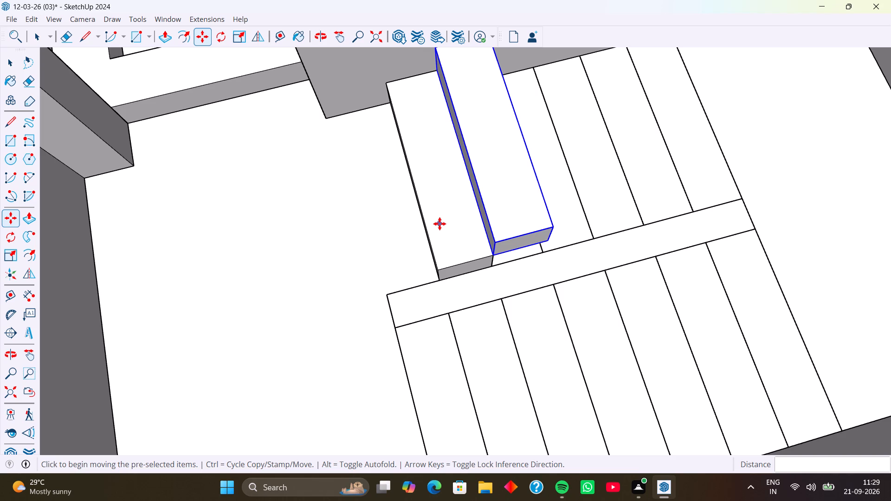
{"action": "type", "text": "5x"}
{"action": "key", "text": "Return"}
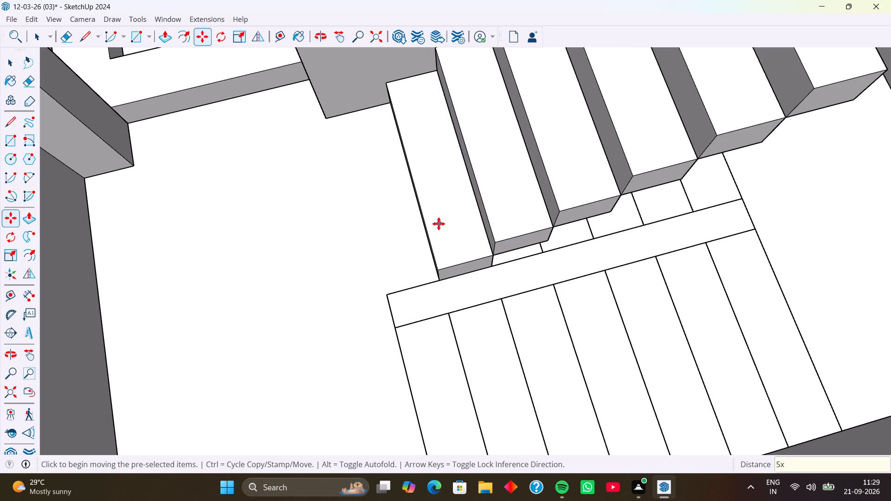
Change the stair block array to six copies so the flight extends one more step.
{"action": "scroll", "coordinate": [488, 239], "scroll_direction": "down", "scroll_amount": 6}
{"action": "middle_click_drag", "start_coordinate": [488, 273], "coordinate": [568, 250]}
{"action": "middle_click_drag", "start_coordinate": [495, 237], "coordinate": [514, 235]}
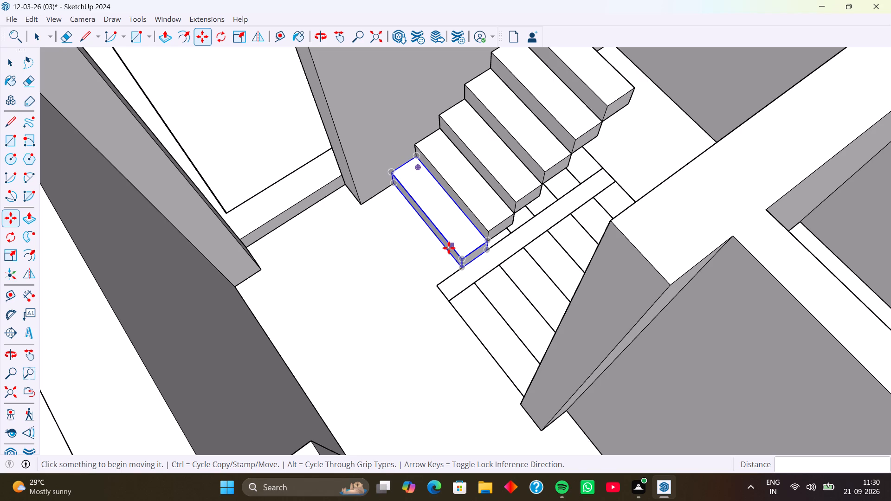
{"action": "middle_click_drag", "start_coordinate": [486, 225], "coordinate": [484, 225]}
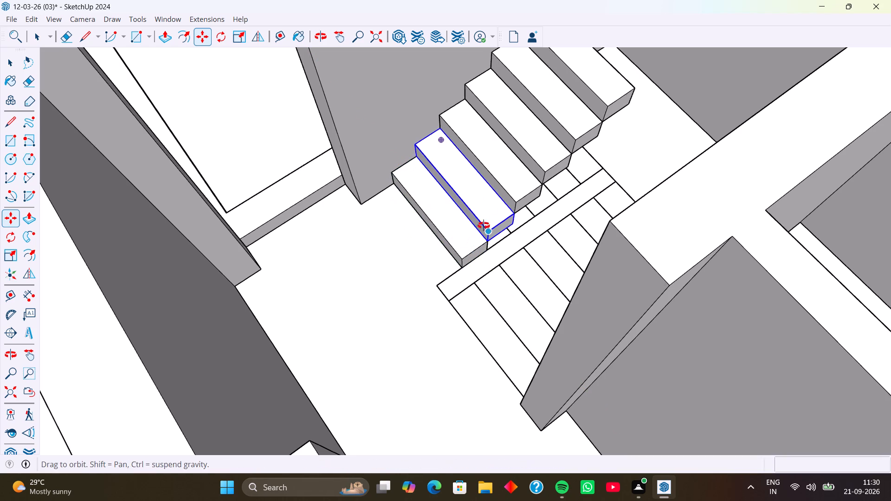
{"action": "middle_click_drag", "start_coordinate": [484, 225], "coordinate": [387, 215]}
{"action": "middle_click_drag", "start_coordinate": [420, 214], "coordinate": [429, 273]}
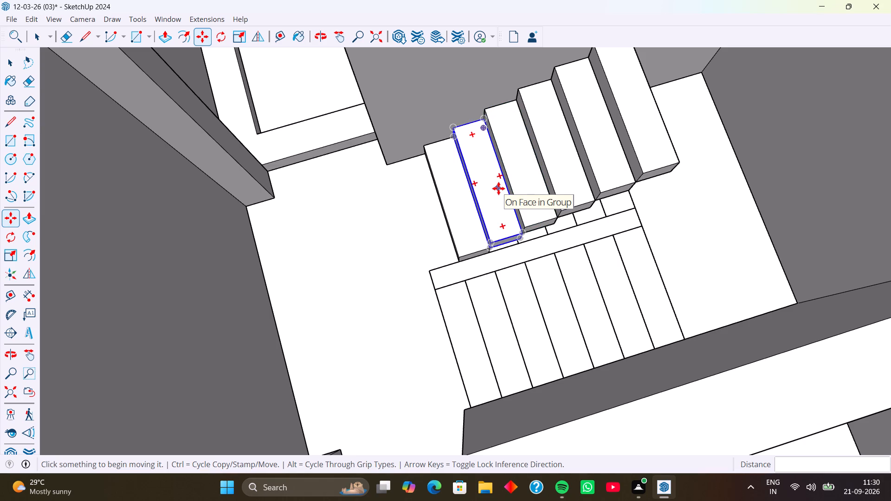
{"action": "key", "text": "6"}
{"action": "key", "text": "x"}
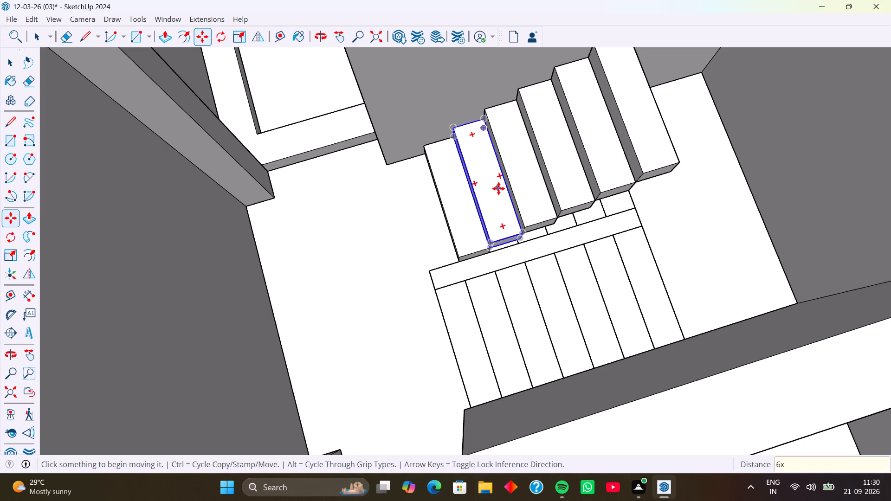
{"action": "key", "text": "Return"}
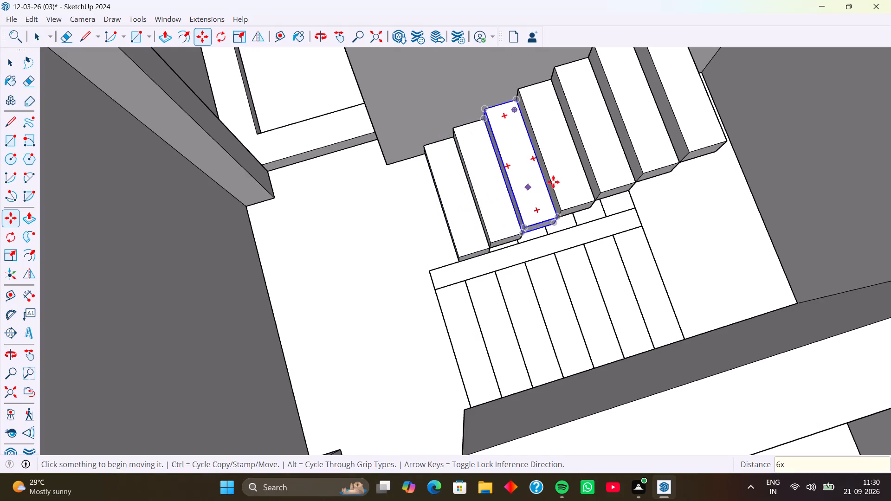
Inside the topmost step's group, pull its far long face out about 2' 2 9/16" to the end wall to form a landing.
{"action": "middle_click_drag", "start_coordinate": [635, 148], "coordinate": [611, 101]}
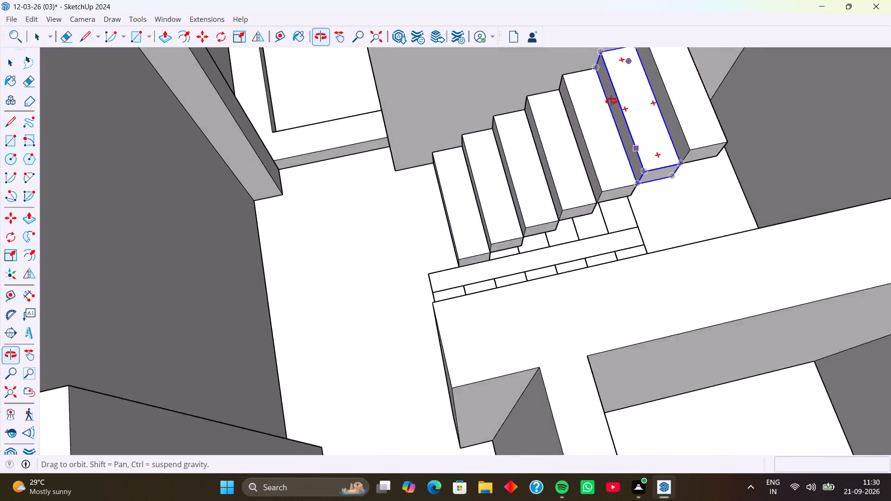
{"action": "middle_click_drag", "start_coordinate": [611, 101], "coordinate": [608, 96]}
{"action": "middle_click_drag", "start_coordinate": [623, 121], "coordinate": [540, 122]}
{"action": "scroll", "coordinate": [602, 157], "scroll_direction": "down", "scroll_amount": 4}
{"action": "middle_click_drag", "start_coordinate": [622, 183], "coordinate": [537, 237]}
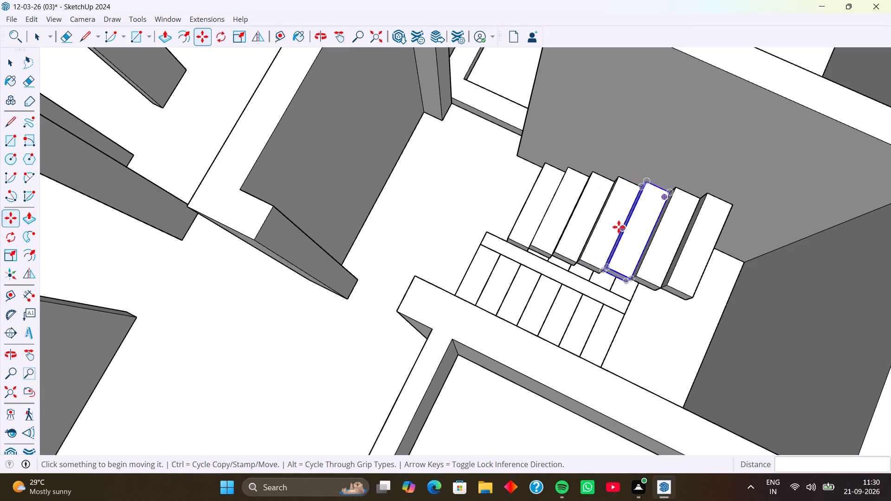
{"action": "middle_click_drag", "start_coordinate": [619, 227], "coordinate": [413, 169], "text": "shift"}
{"action": "middle_click_drag", "start_coordinate": [477, 196], "coordinate": [428, 202]}
{"action": "key", "text": "space"}
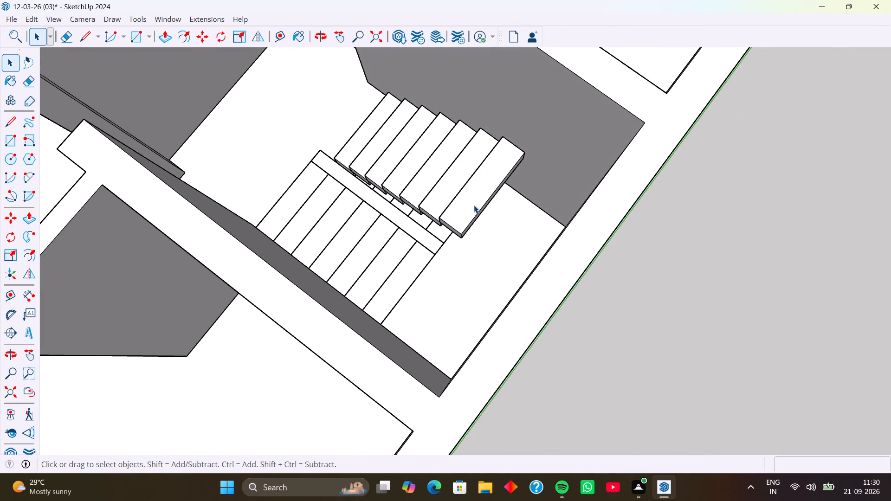
{"action": "left_click", "coordinate": [474, 205]}
{"action": "double_click", "coordinate": [474, 205]}
{"action": "scroll", "coordinate": [474, 205], "scroll_direction": "up", "scroll_amount": 3}
{"action": "middle_click_drag", "start_coordinate": [473, 203], "coordinate": [470, 179]}
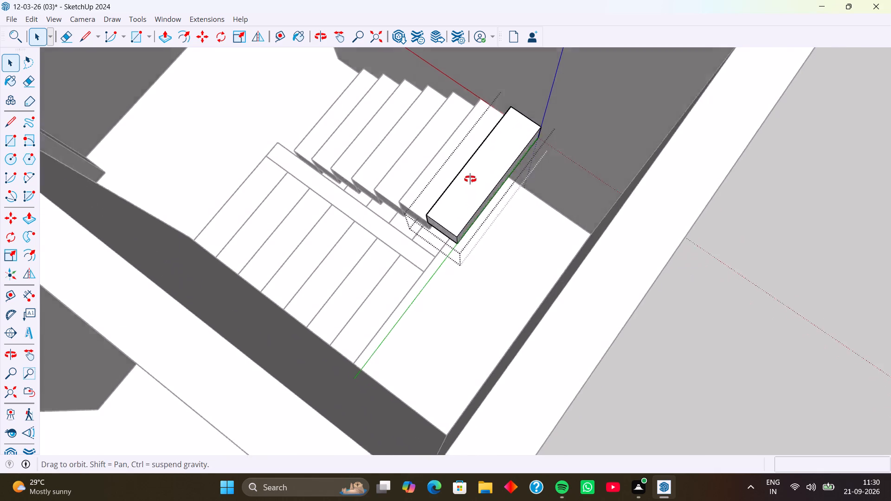
{"action": "middle_click_drag", "start_coordinate": [470, 179], "coordinate": [468, 174]}
{"action": "scroll", "coordinate": [485, 197], "scroll_direction": "up", "scroll_amount": 8}
{"action": "left_click", "coordinate": [487, 199]}
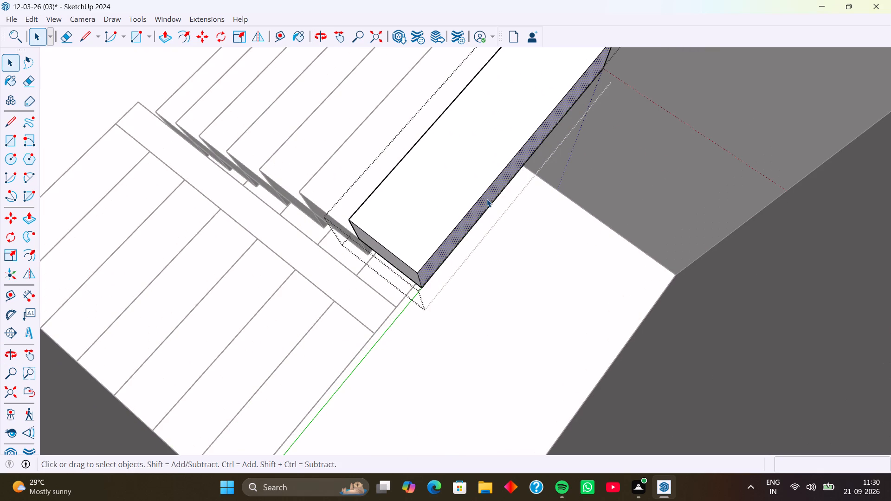
{"action": "key", "text": "p"}
{"action": "left_click", "coordinate": [486, 199]}
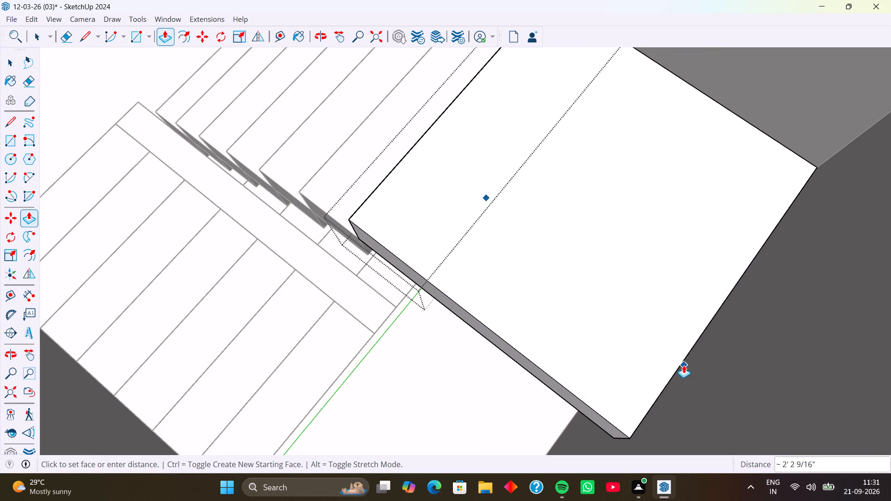
{"action": "left_click", "coordinate": [684, 365]}
Pull the landing's end face across the second flight's width to the opposite side wall and close the group.
{"action": "middle_click_drag", "start_coordinate": [603, 314], "coordinate": [701, 294]}
{"action": "scroll", "coordinate": [571, 290], "scroll_direction": "down", "scroll_amount": 4}
{"action": "middle_click_drag", "start_coordinate": [544, 316], "coordinate": [651, 300]}
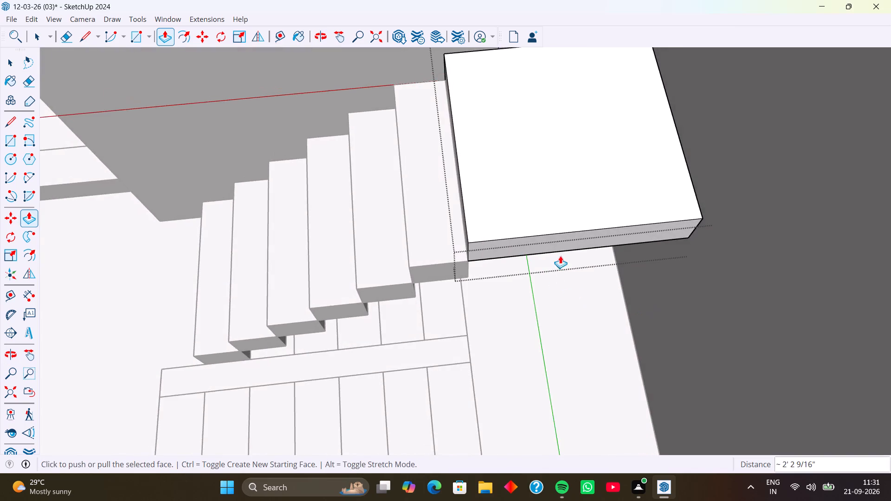
{"action": "scroll", "coordinate": [562, 248], "scroll_direction": "up", "scroll_amount": 3}
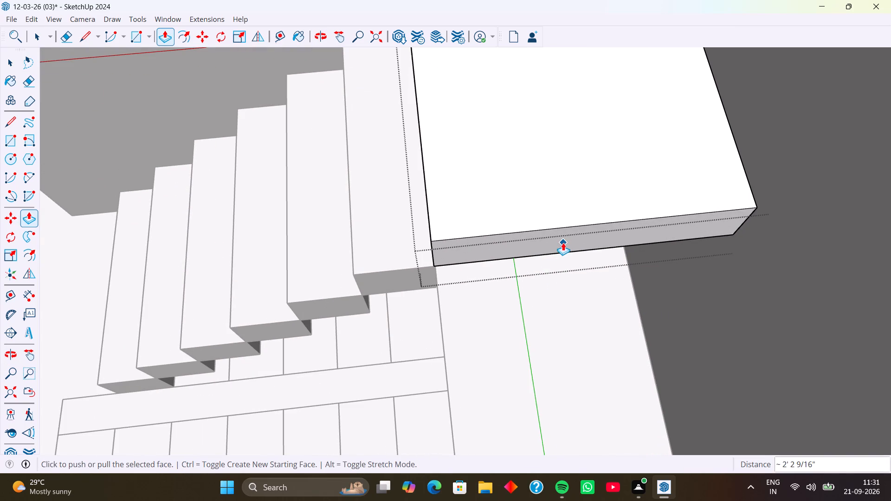
{"action": "key", "text": "space"}
{"action": "left_click", "coordinate": [563, 243]}
{"action": "key", "text": "p"}
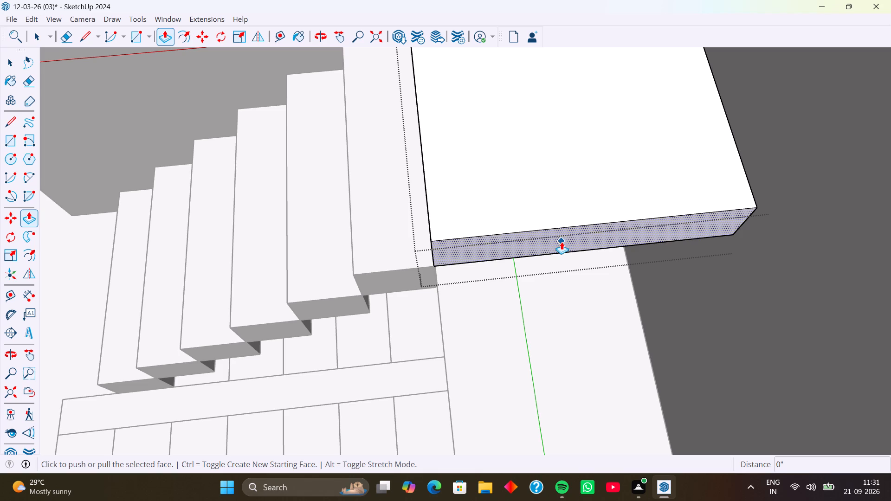
{"action": "left_click", "coordinate": [562, 242]}
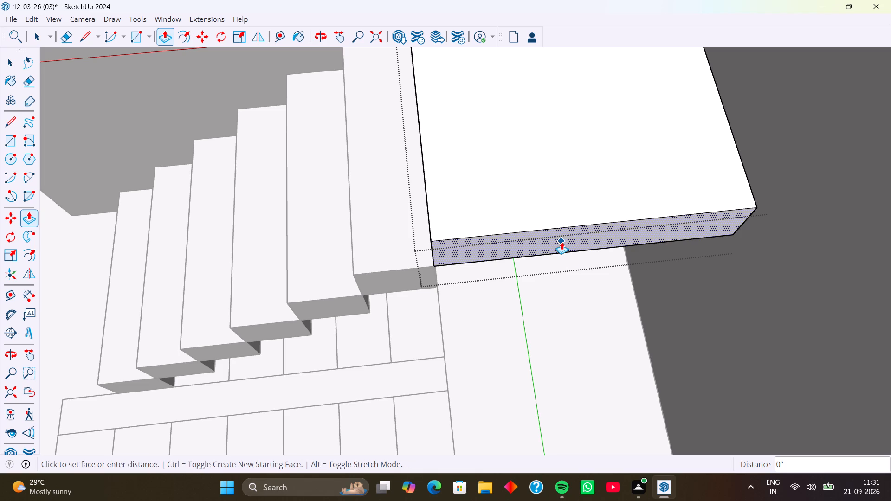
{"action": "scroll", "coordinate": [600, 340], "scroll_direction": "down", "scroll_amount": 10}
{"action": "middle_click_drag", "start_coordinate": [600, 359], "coordinate": [695, 413]}
{"action": "middle_click_drag", "start_coordinate": [636, 353], "coordinate": [696, 375]}
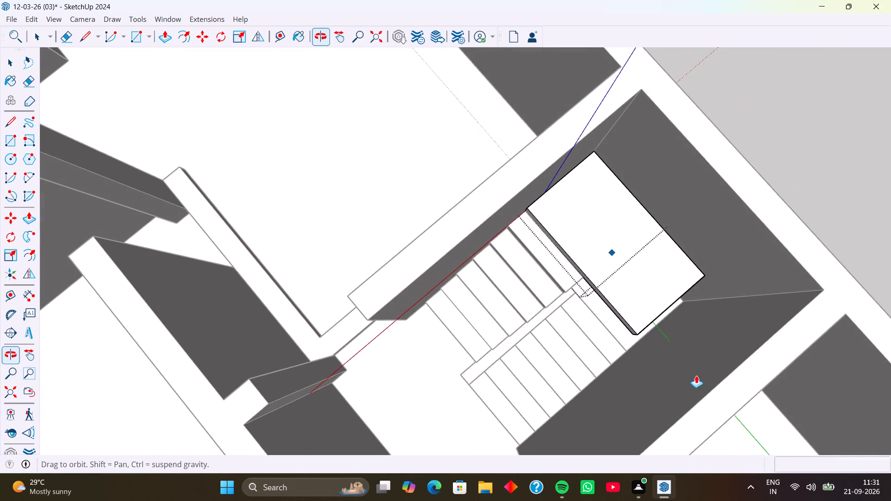
{"action": "middle_click_drag", "start_coordinate": [696, 375], "coordinate": [693, 377]}
{"action": "left_click", "coordinate": [702, 326]}
{"action": "middle_click_drag", "start_coordinate": [661, 329], "coordinate": [657, 330]}
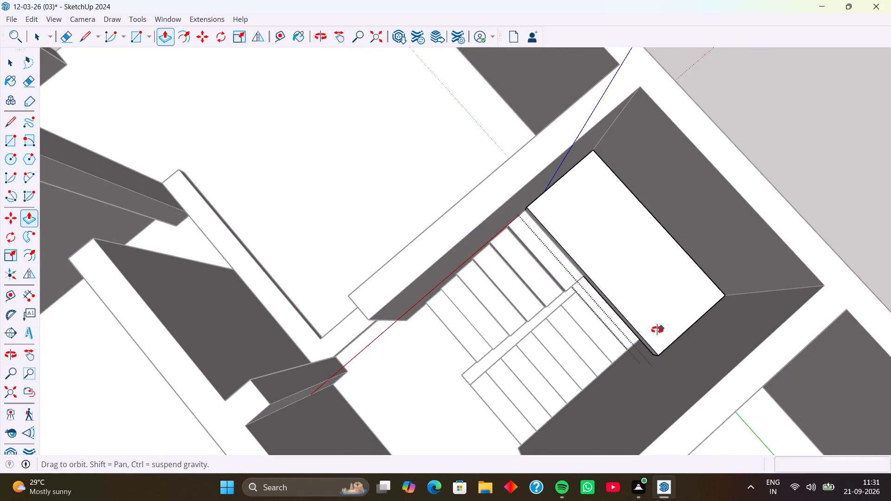
{"action": "middle_click_drag", "start_coordinate": [657, 330], "coordinate": [632, 336]}
{"action": "scroll", "coordinate": [589, 340], "scroll_direction": "up", "scroll_amount": 5}
{"action": "key", "text": "space"}
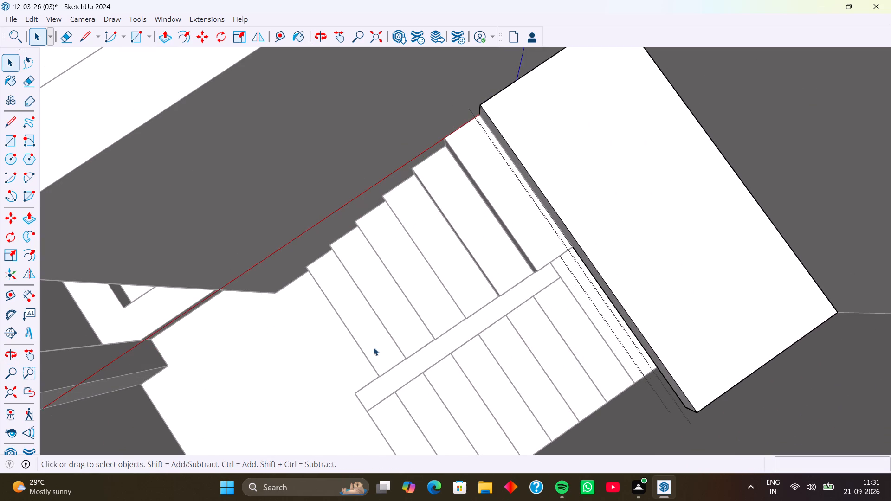
{"action": "left_click", "coordinate": [256, 368]}
Examine the landing and the raised flight against the walls and the second flight's plan lines.
{"action": "middle_click_drag", "start_coordinate": [420, 382], "coordinate": [477, 310]}
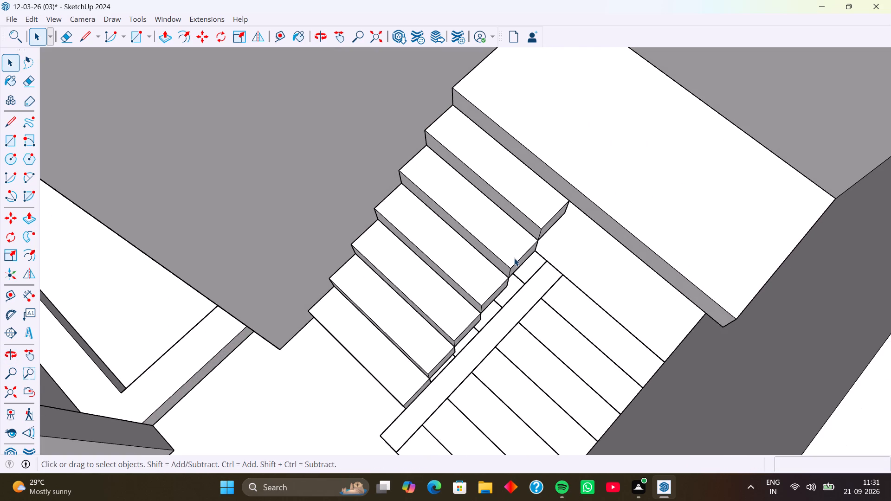
{"action": "middle_click_drag", "start_coordinate": [507, 255], "coordinate": [427, 373], "text": "shift"}
{"action": "scroll", "coordinate": [468, 321], "scroll_direction": "up", "scroll_amount": 2}
{"action": "middle_click_drag", "start_coordinate": [501, 354], "coordinate": [562, 315]}
{"action": "scroll", "coordinate": [535, 318], "scroll_direction": "up", "scroll_amount": 2}
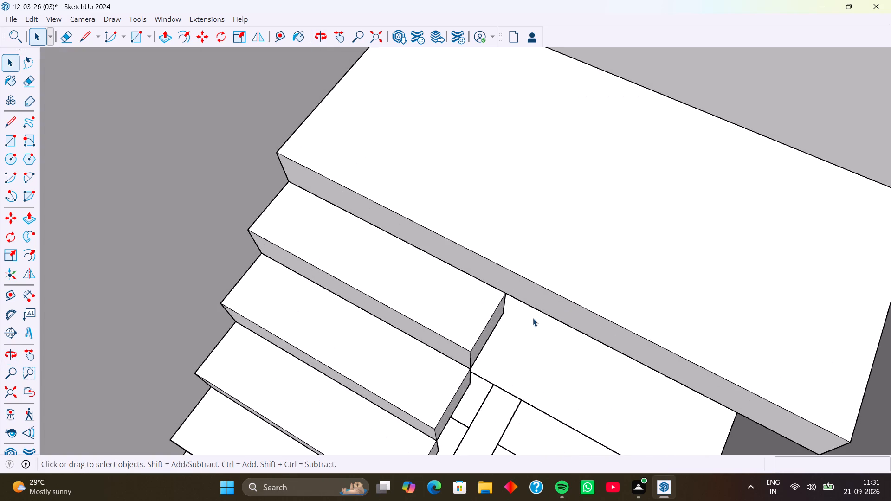
{"action": "scroll", "coordinate": [523, 344], "scroll_direction": "down", "scroll_amount": 5}
{"action": "middle_click_drag", "start_coordinate": [521, 369], "coordinate": [557, 322]}
{"action": "scroll", "coordinate": [531, 340], "scroll_direction": "down", "scroll_amount": 5}
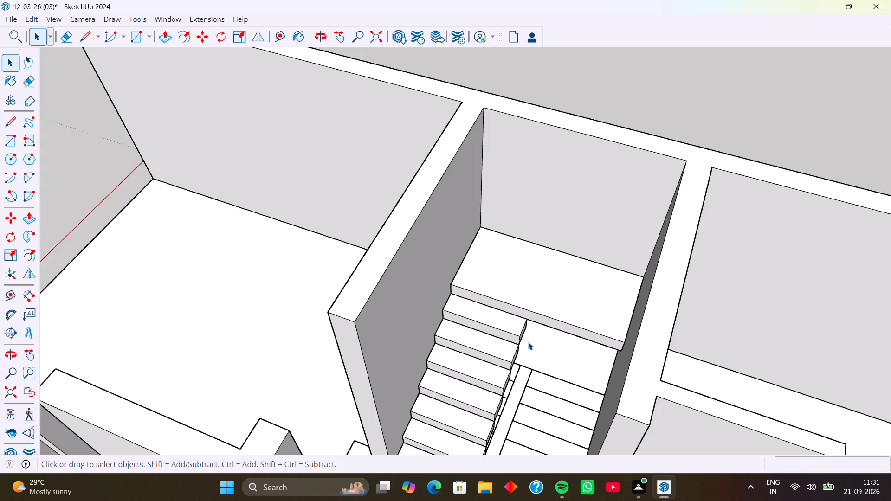
{"action": "middle_click_drag", "start_coordinate": [531, 351], "coordinate": [513, 289]}
Copy the stair plan-line group 4' 1" straight up to the landing's top front edge.
{"action": "scroll", "coordinate": [531, 322], "scroll_direction": "up", "scroll_amount": 2}
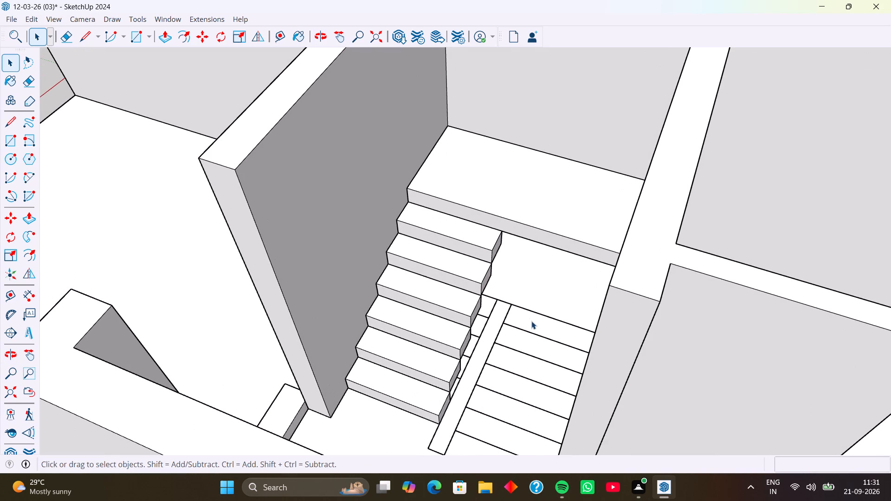
{"action": "scroll", "coordinate": [525, 318], "scroll_direction": "up", "scroll_amount": 3}
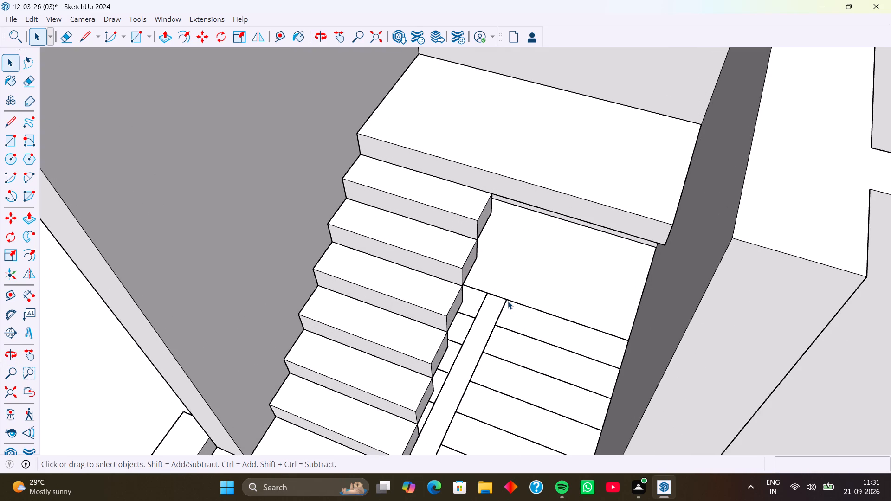
{"action": "left_click", "coordinate": [508, 301]}
{"action": "key", "text": "m"}
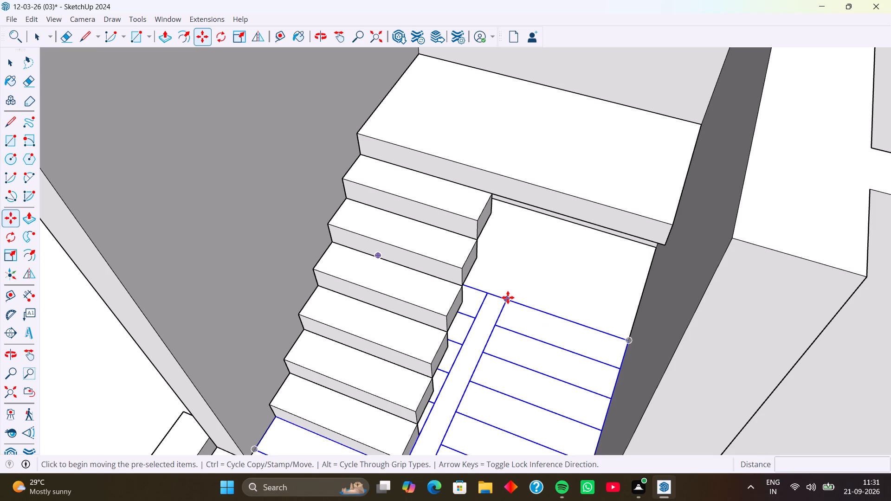
{"action": "left_click", "coordinate": [507, 298]}
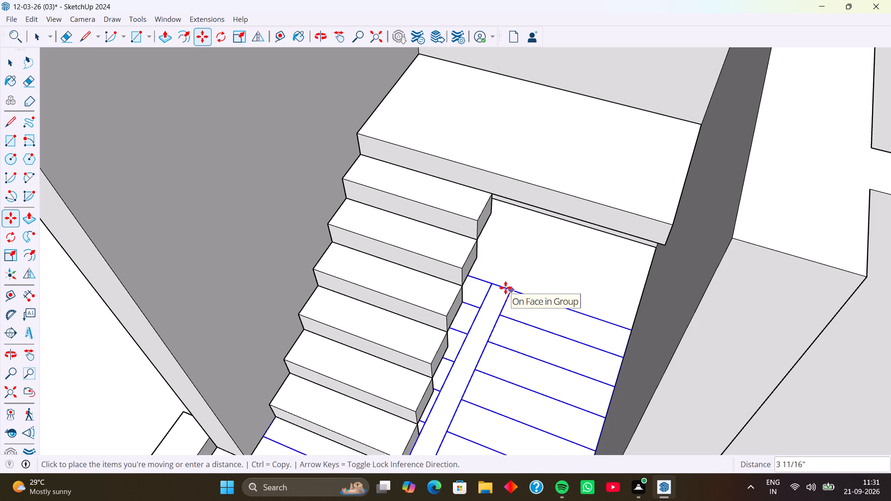
{"action": "key", "text": "Up"}
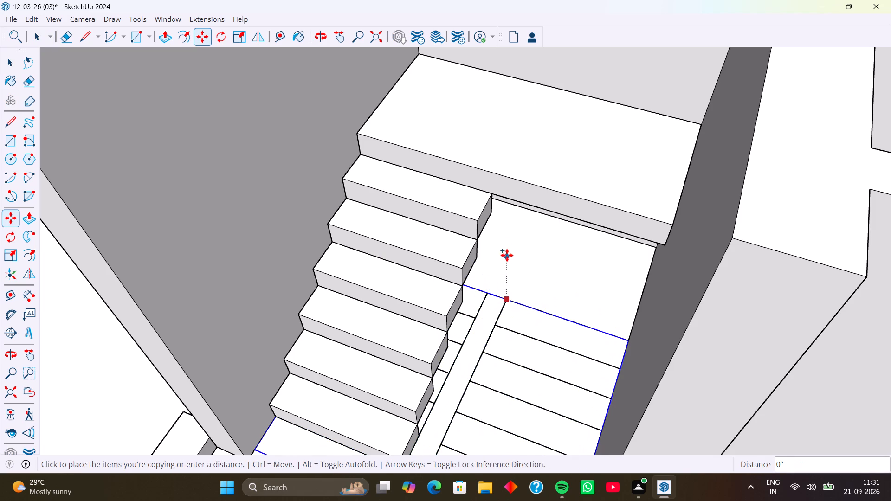
{"action": "key", "text": "Up"}
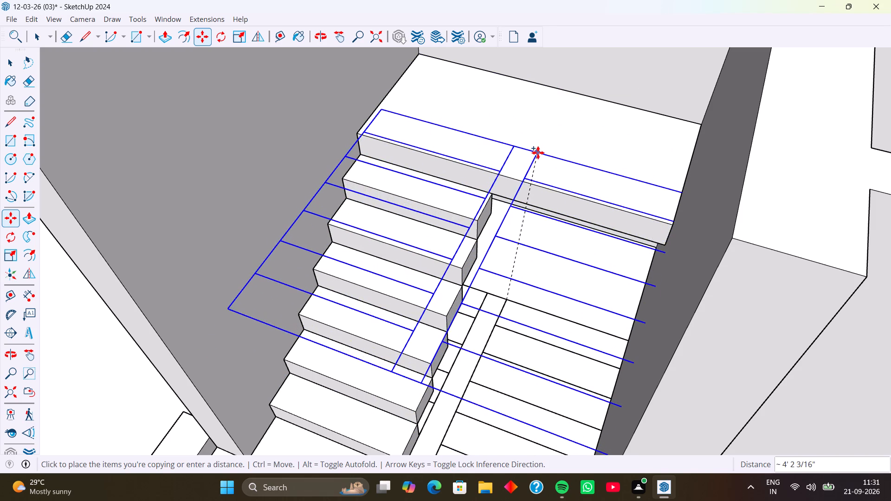
{"action": "key", "text": "Left"}
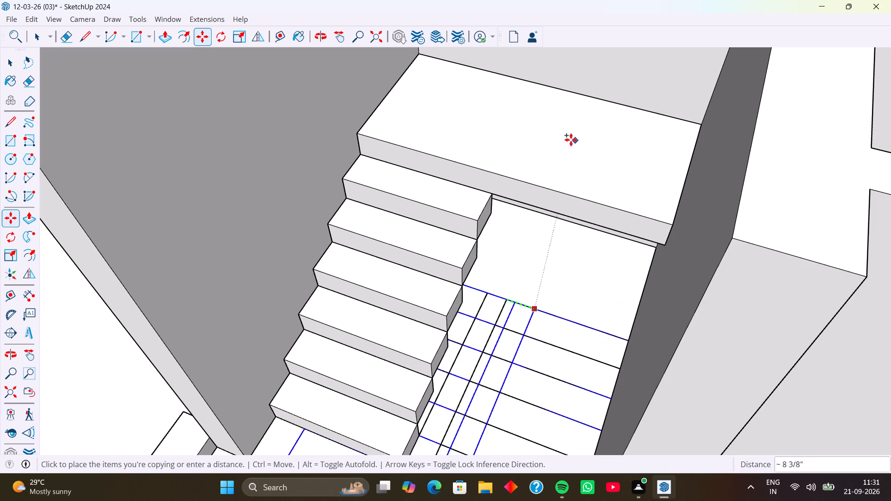
{"action": "key", "text": "Right"}
{"action": "key", "text": "Down"}
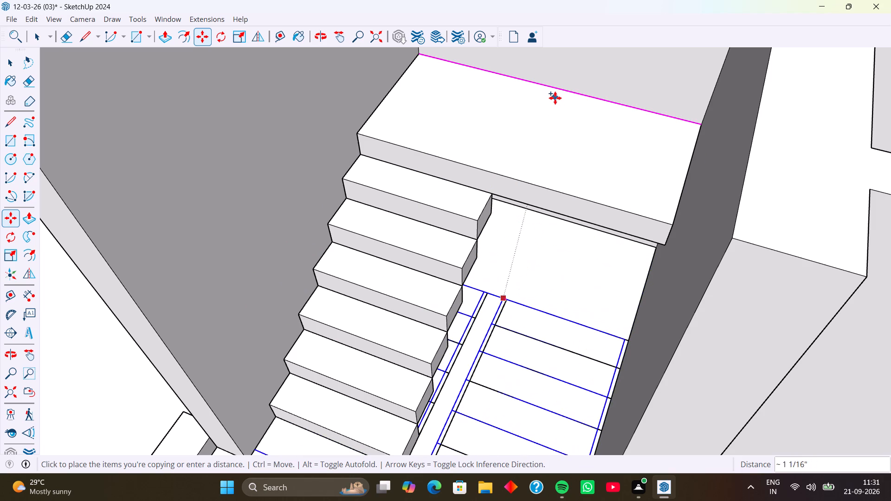
{"action": "key", "text": "Up"}
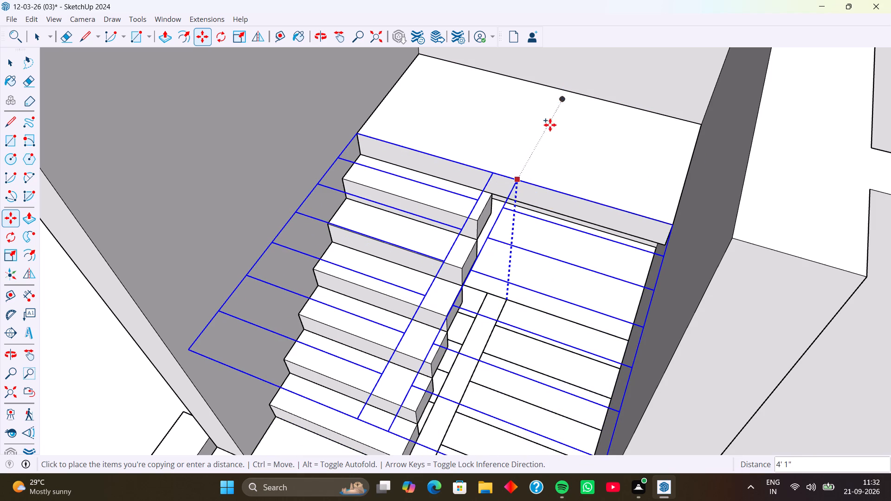
{"action": "left_click", "coordinate": [518, 179]}
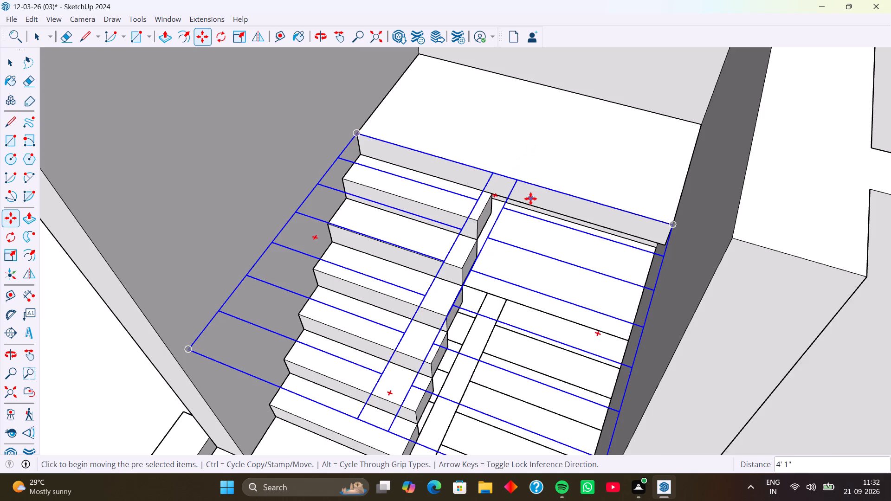
{"action": "scroll", "coordinate": [530, 199], "scroll_direction": "down", "scroll_amount": 5}
{"action": "key", "text": "space"}
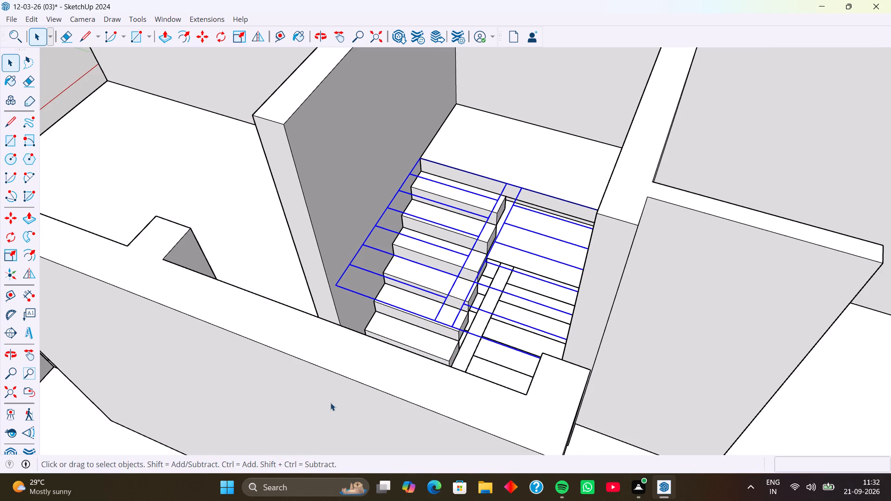
Examine the landing, its front edge and the copied plan lines against both stair flights and the surrounding walls.
{"action": "left_click", "coordinate": [330, 403]}
{"action": "middle_click_drag", "start_coordinate": [404, 246], "coordinate": [462, 238]}
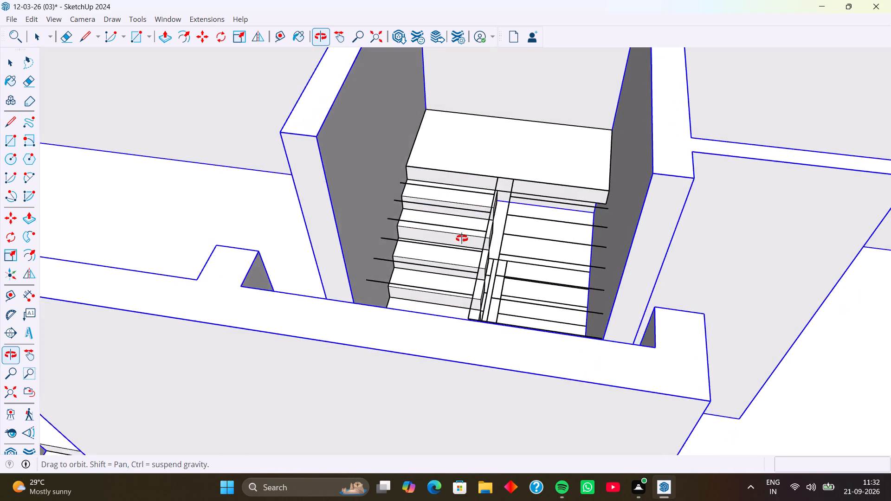
{"action": "middle_click_drag", "start_coordinate": [462, 238], "coordinate": [386, 298]}
{"action": "scroll", "coordinate": [501, 196], "scroll_direction": "up", "scroll_amount": 3}
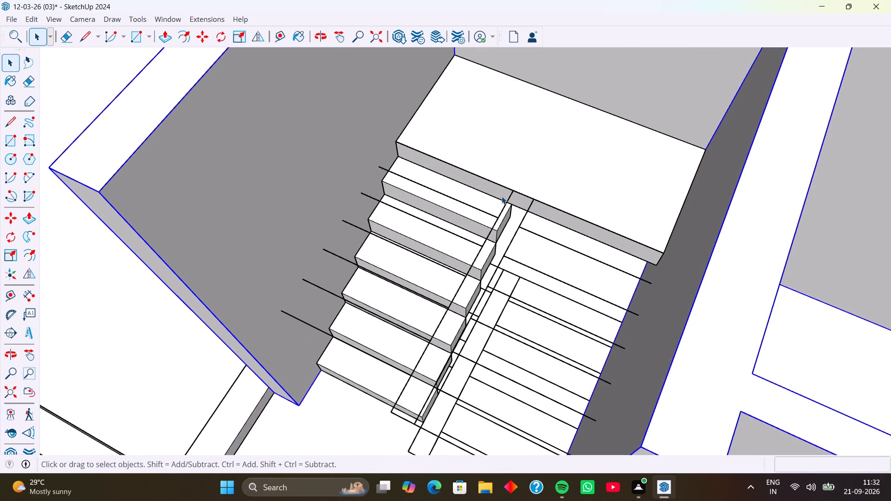
{"action": "scroll", "coordinate": [530, 183], "scroll_direction": "up", "scroll_amount": 11}
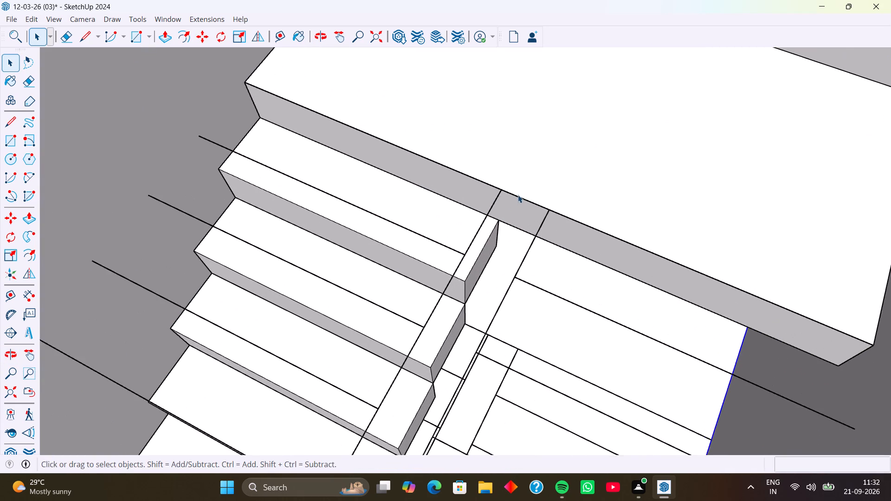
{"action": "scroll", "coordinate": [518, 195], "scroll_direction": "up", "scroll_amount": 1}
{"action": "scroll", "coordinate": [523, 199], "scroll_direction": "down", "scroll_amount": 13}
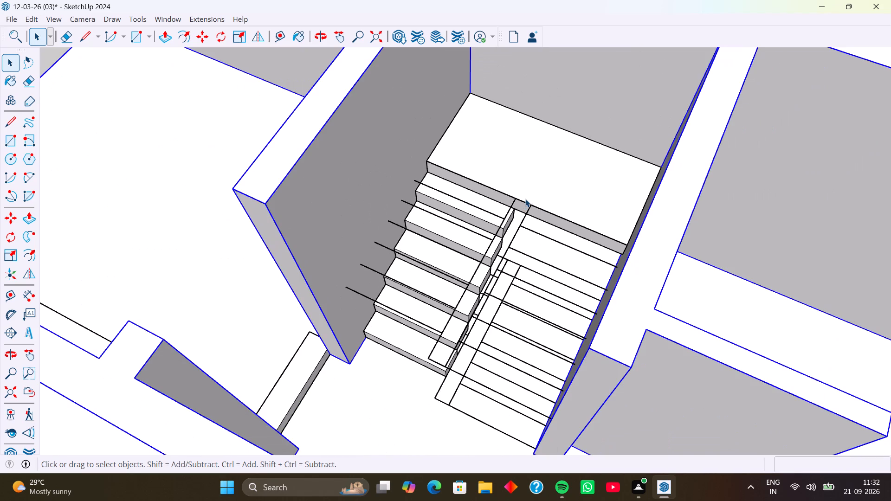
{"action": "scroll", "coordinate": [242, 293], "scroll_direction": "down", "scroll_amount": 9}
{"action": "left_click", "coordinate": [495, 140]}
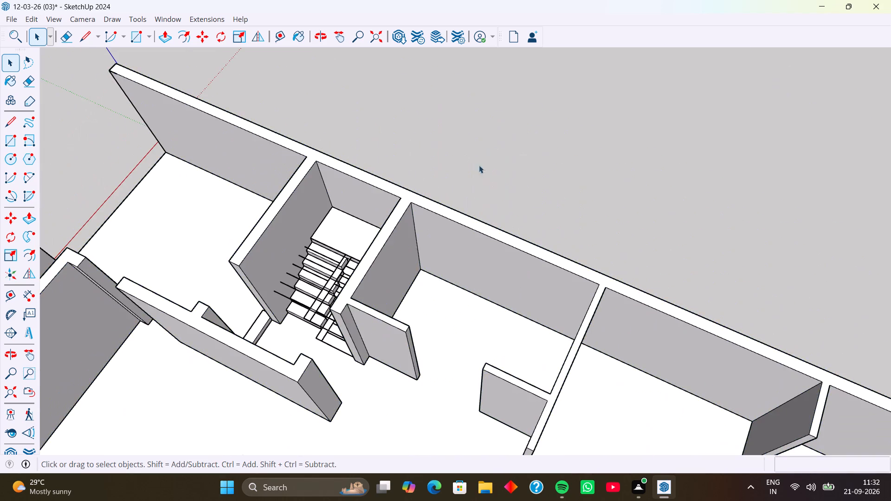
{"action": "scroll", "coordinate": [325, 274], "scroll_direction": "up", "scroll_amount": 13}
{"action": "middle_click_drag", "start_coordinate": [377, 255], "coordinate": [406, 250]}
{"action": "middle_click_drag", "start_coordinate": [397, 243], "coordinate": [419, 240]}
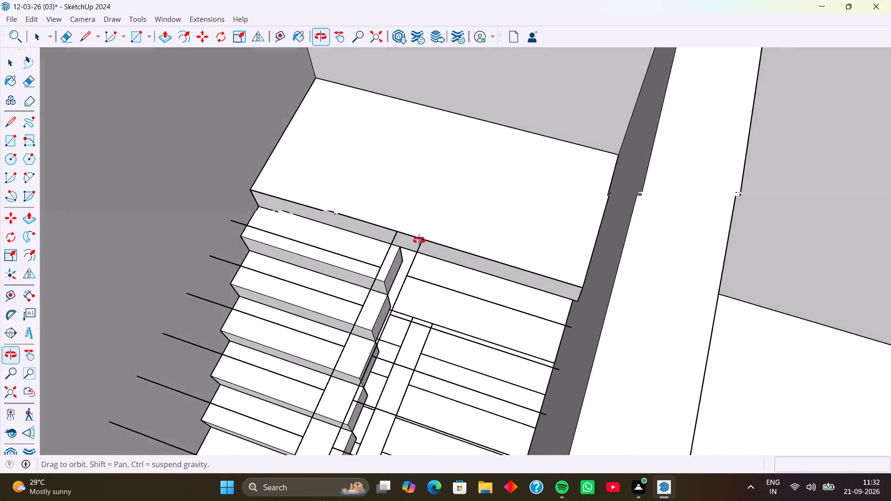
{"action": "middle_click_drag", "start_coordinate": [419, 240], "coordinate": [425, 239]}
{"action": "scroll", "coordinate": [361, 153], "scroll_direction": "up", "scroll_amount": 1}
{"action": "scroll", "coordinate": [359, 150], "scroll_direction": "down", "scroll_amount": 3}
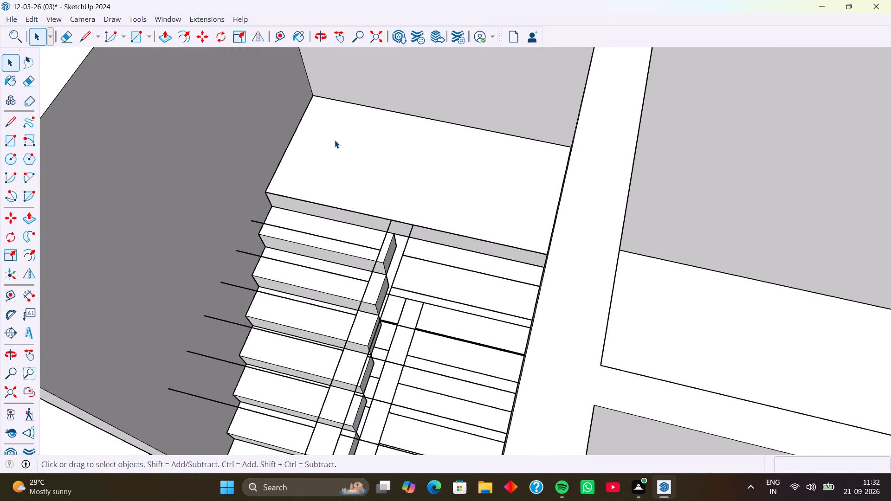
Draw lines from the landing's front-edge midpoint to both rear corners, about 4' 5 1/16" each, and 3' straight to the rear-edge midpoint.
{"action": "key", "text": "l"}
{"action": "left_click", "coordinate": [314, 94]}
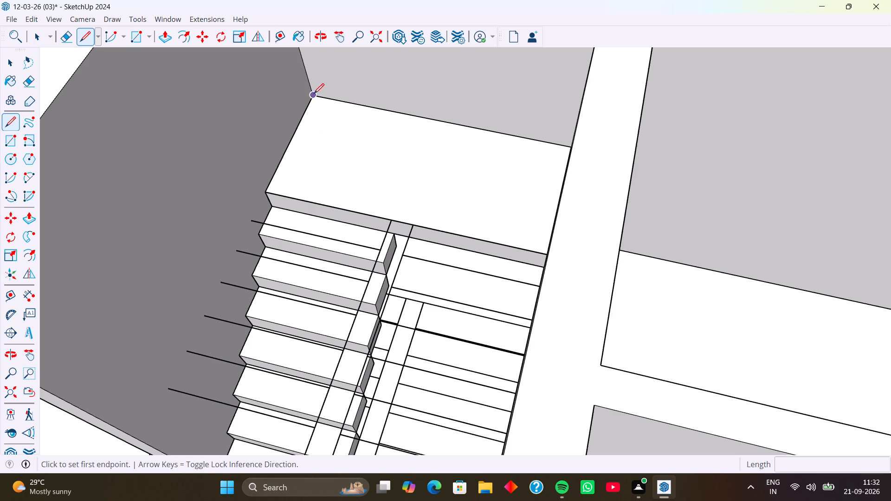
{"action": "left_click", "coordinate": [401, 224]}
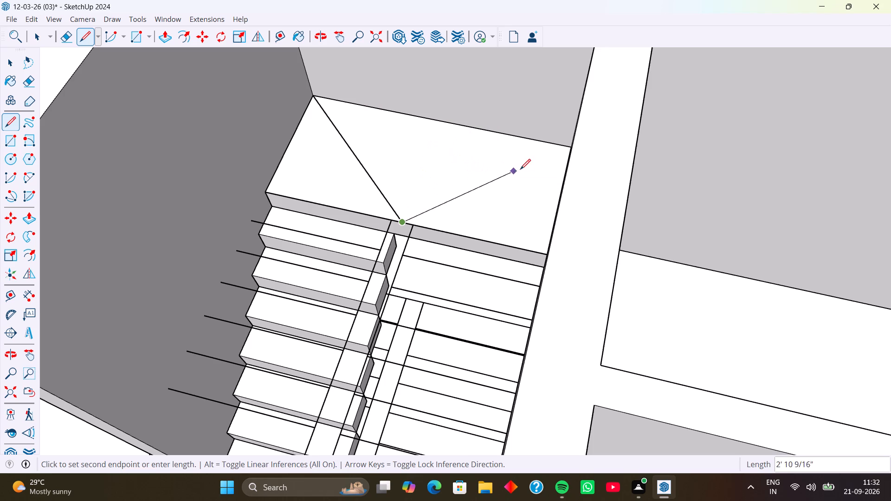
{"action": "middle_click_drag", "start_coordinate": [555, 157], "coordinate": [581, 180]}
{"action": "scroll", "coordinate": [559, 132], "scroll_direction": "up", "scroll_amount": 3}
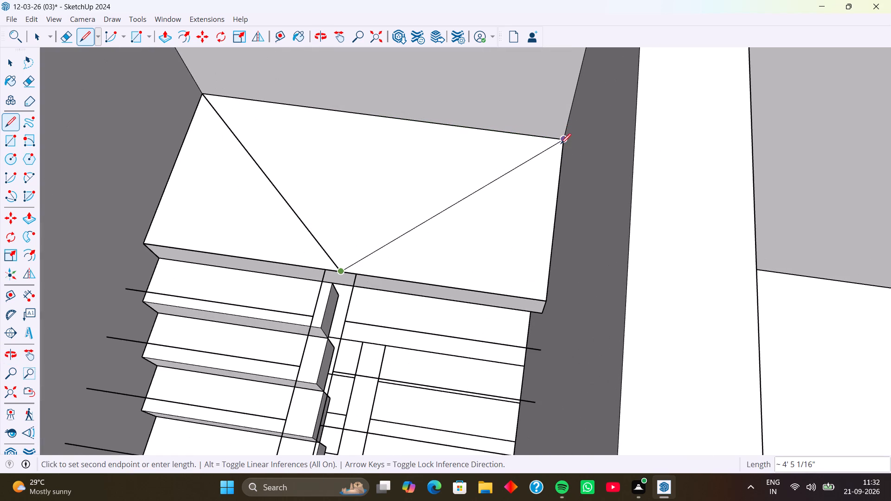
{"action": "left_click", "coordinate": [564, 141]}
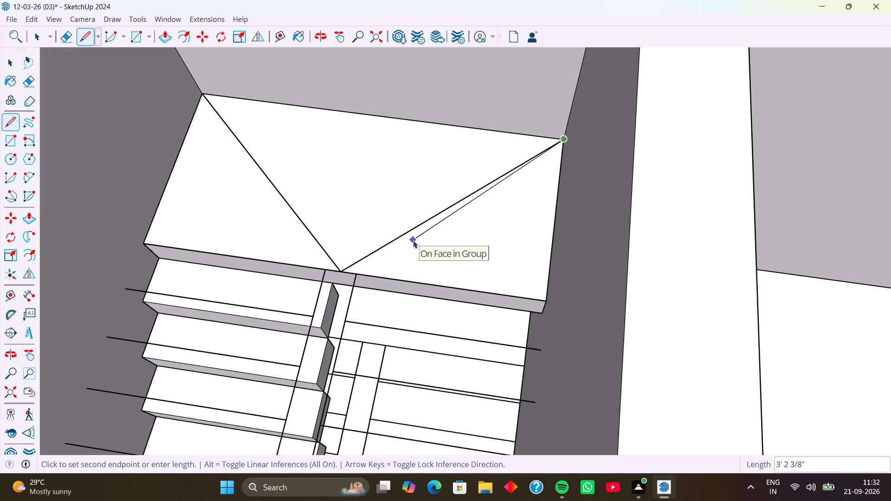
{"action": "key", "text": "space"}
{"action": "key", "text": "l"}
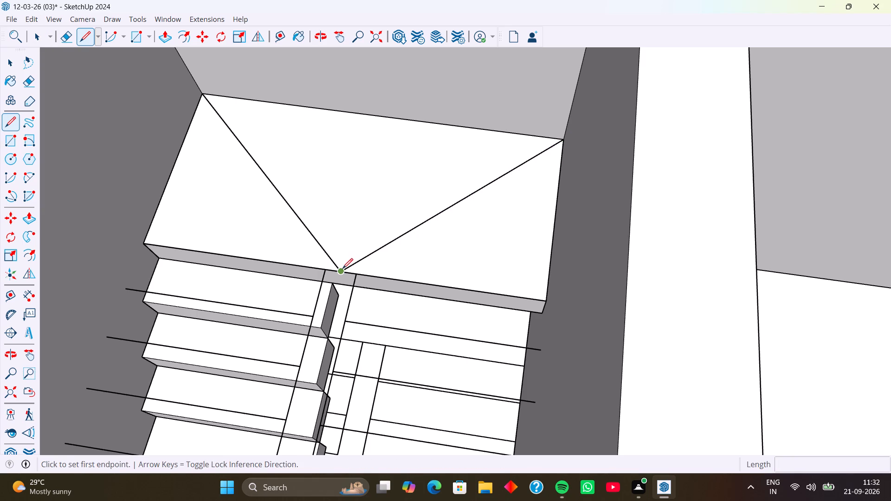
{"action": "left_click", "coordinate": [342, 271]}
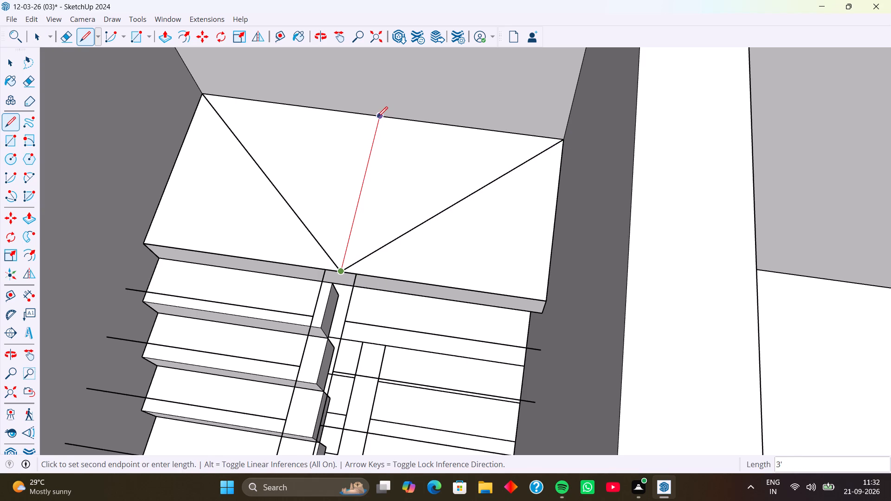
{"action": "left_click", "coordinate": [377, 117]}
{"action": "key", "text": "space"}
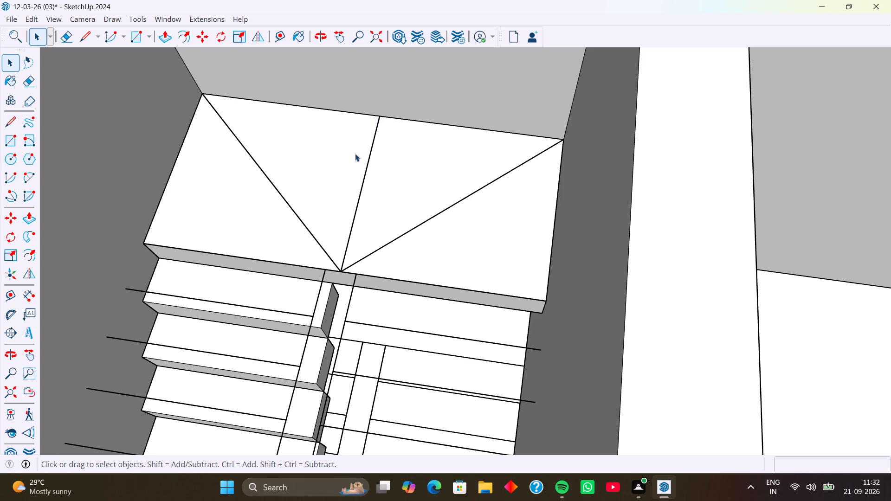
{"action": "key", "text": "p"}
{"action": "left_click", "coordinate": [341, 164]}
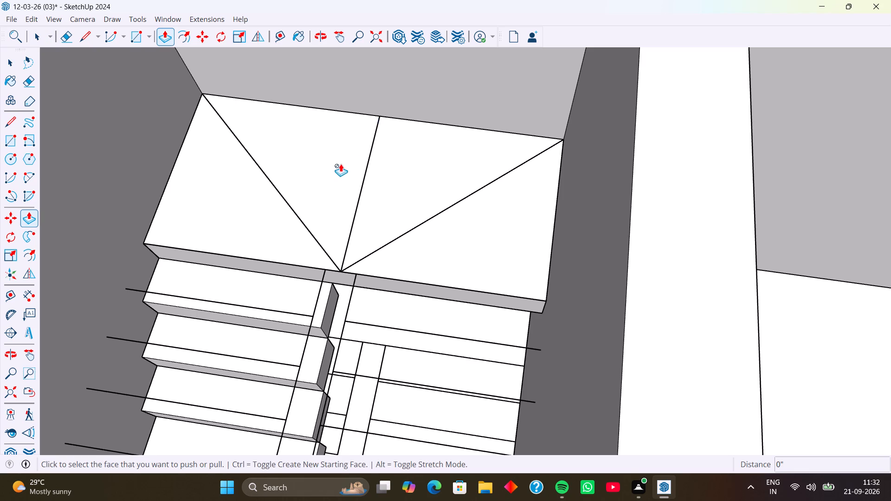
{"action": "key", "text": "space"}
Inside the landing's group, retrace the two diagonals and the centre line to split its top face into four triangles, and close the group.
{"action": "double_click", "coordinate": [339, 161]}
{"action": "left_click", "coordinate": [339, 161]}
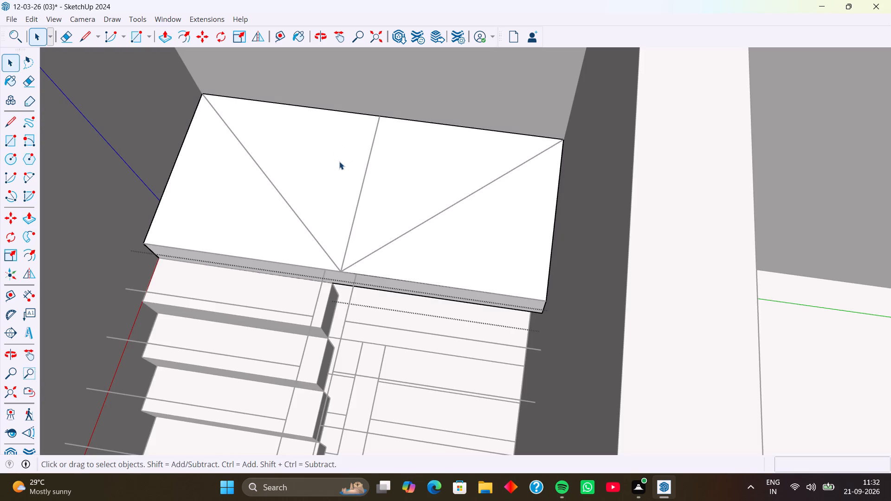
{"action": "left_click", "coordinate": [339, 161]}
{"action": "double_click", "coordinate": [325, 172]}
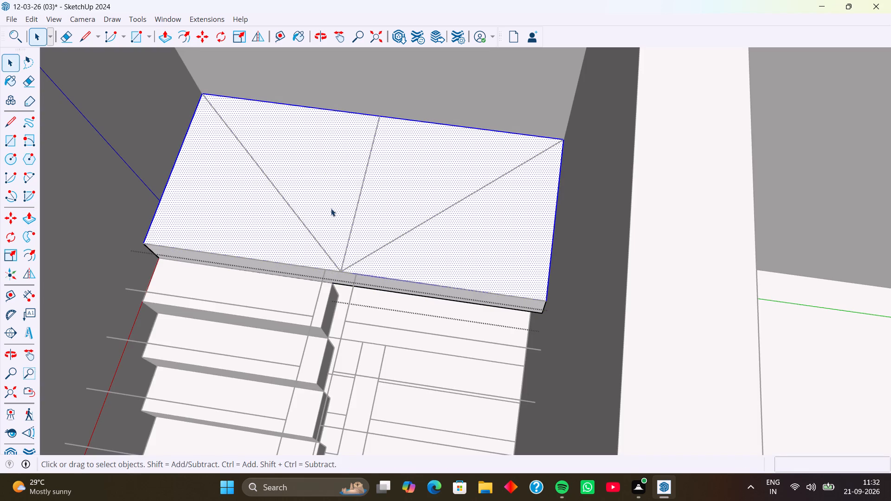
{"action": "scroll", "coordinate": [332, 208], "scroll_direction": "down", "scroll_amount": 5}
{"action": "scroll", "coordinate": [323, 217], "scroll_direction": "up", "scroll_amount": 7}
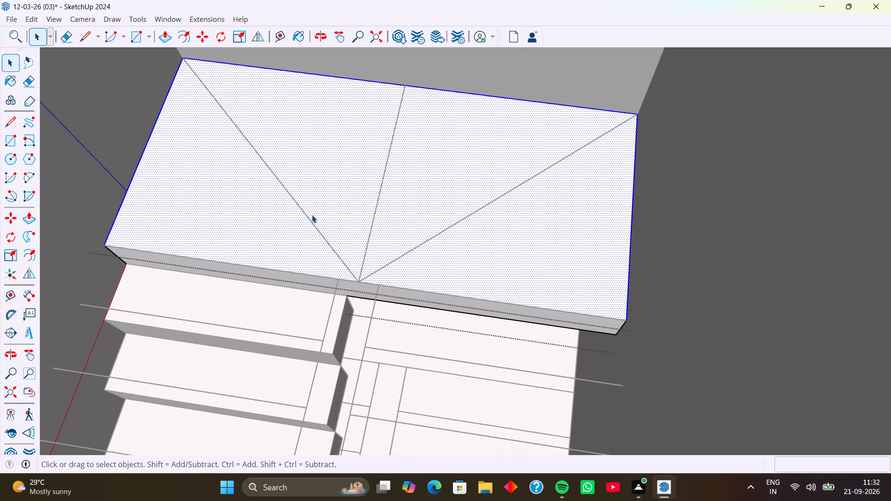
{"action": "key", "text": "l"}
{"action": "left_click", "coordinate": [182, 59]}
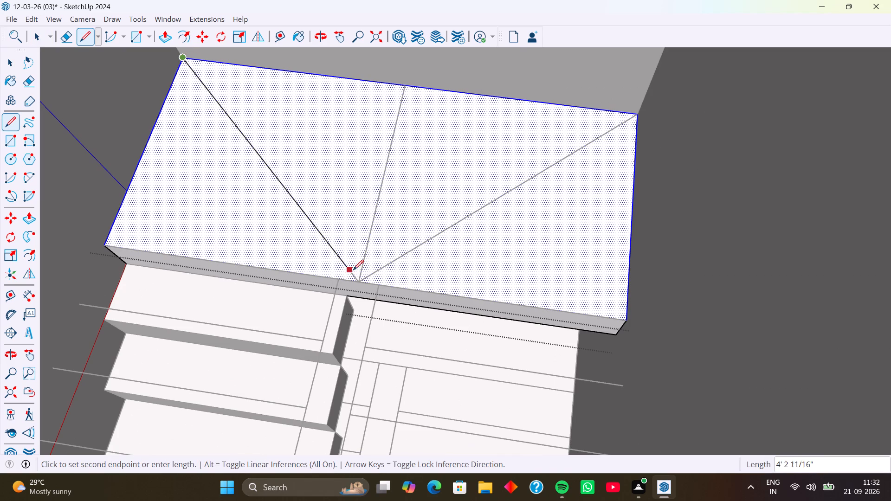
{"action": "left_click", "coordinate": [357, 283]}
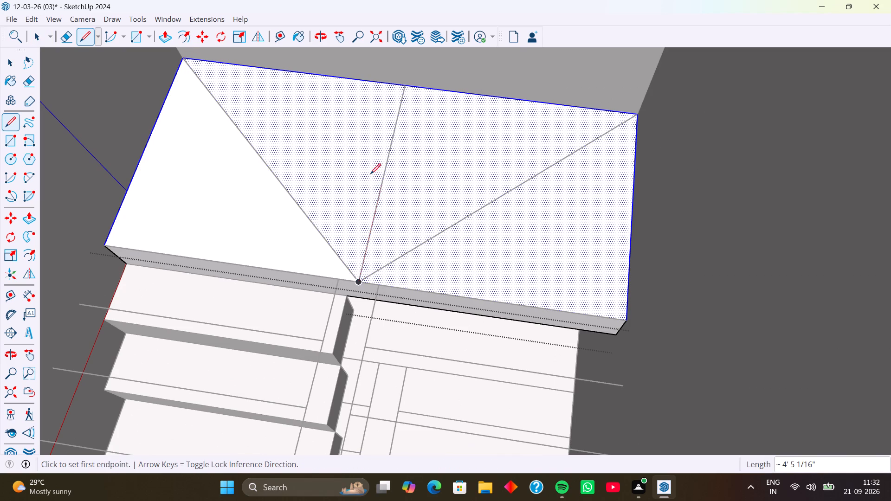
{"action": "left_click", "coordinate": [404, 87]}
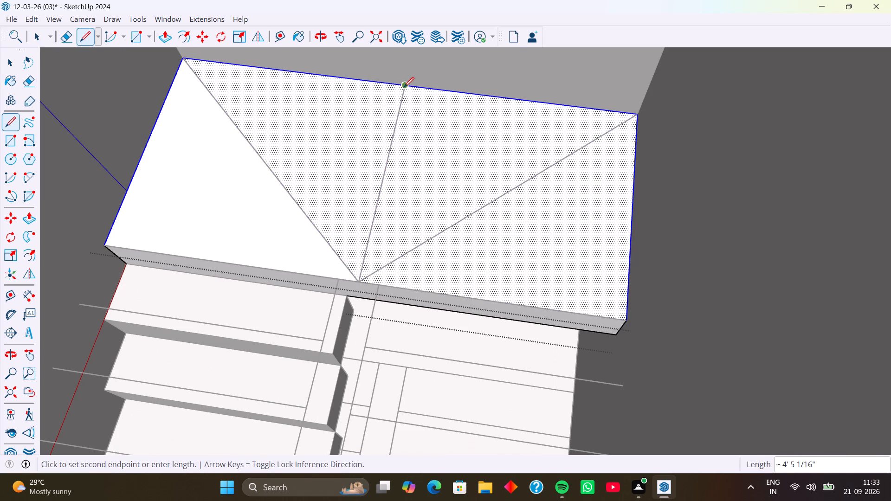
{"action": "left_click", "coordinate": [360, 280]}
{"action": "left_click", "coordinate": [360, 280]}
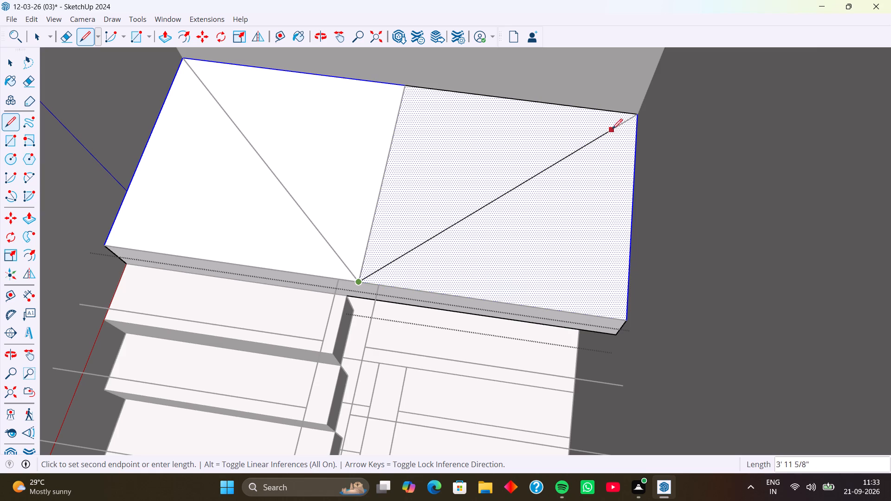
{"action": "left_click", "coordinate": [636, 115]}
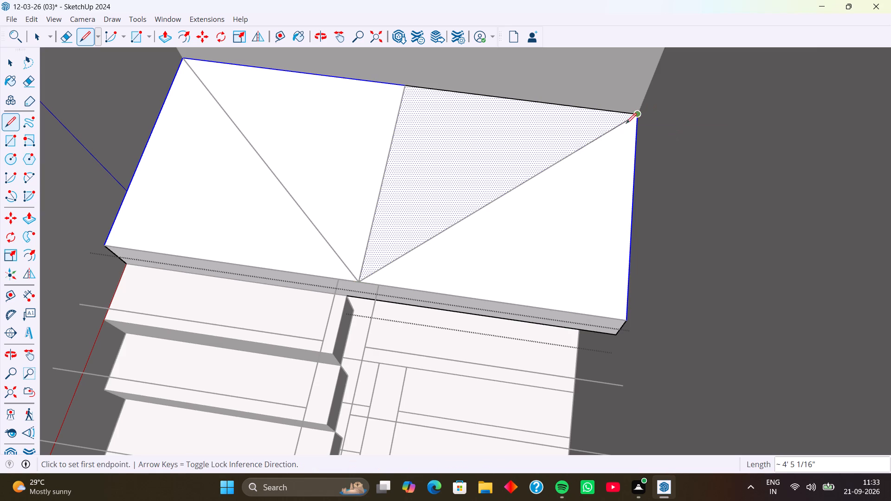
{"action": "scroll", "coordinate": [480, 316], "scroll_direction": "down", "scroll_amount": 8}
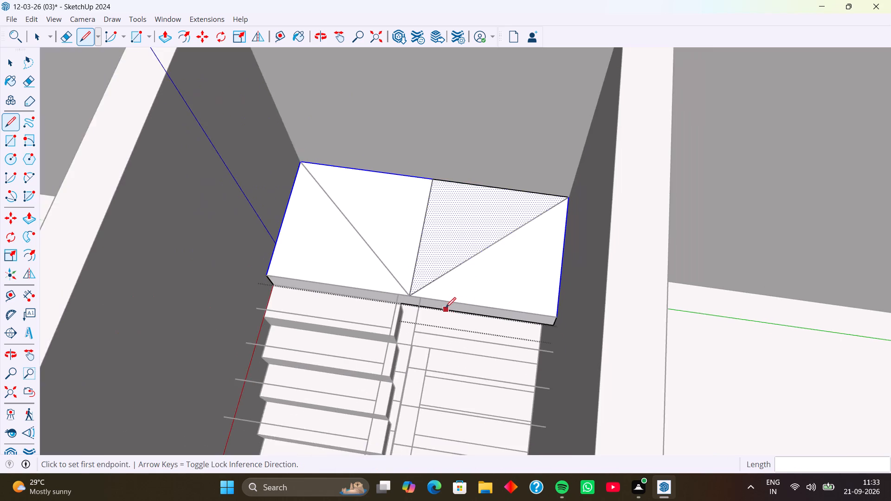
{"action": "scroll", "coordinate": [445, 308], "scroll_direction": "down", "scroll_amount": 1}
{"action": "key", "text": "space"}
{"action": "left_click", "coordinate": [625, 66]}
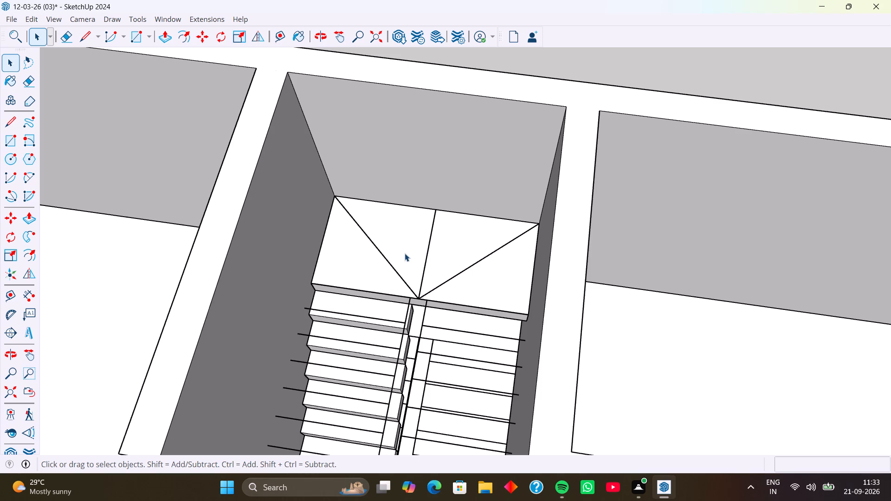
Inside the landing's group, raise both rear triangles of the top face by 7" with Push/Pull.
{"action": "scroll", "coordinate": [409, 251], "scroll_direction": "up", "scroll_amount": 4}
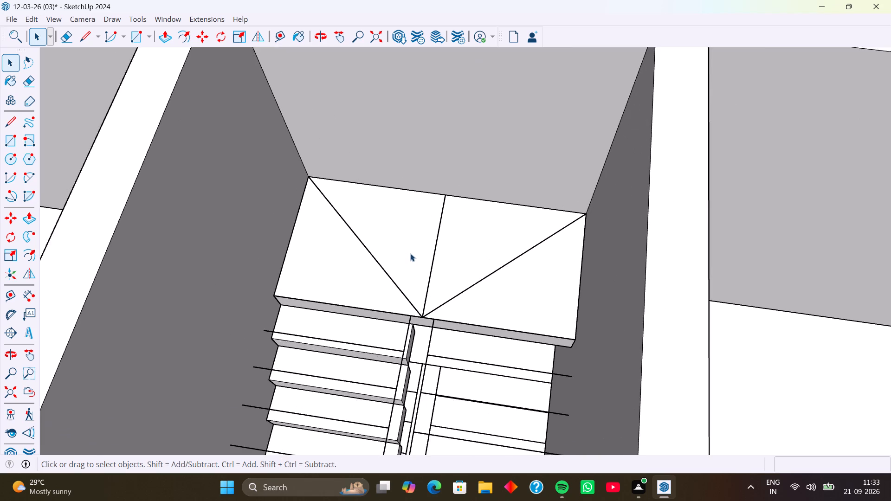
{"action": "scroll", "coordinate": [410, 253], "scroll_direction": "up", "scroll_amount": 5}
{"action": "left_click", "coordinate": [409, 253]}
{"action": "double_click", "coordinate": [409, 253]}
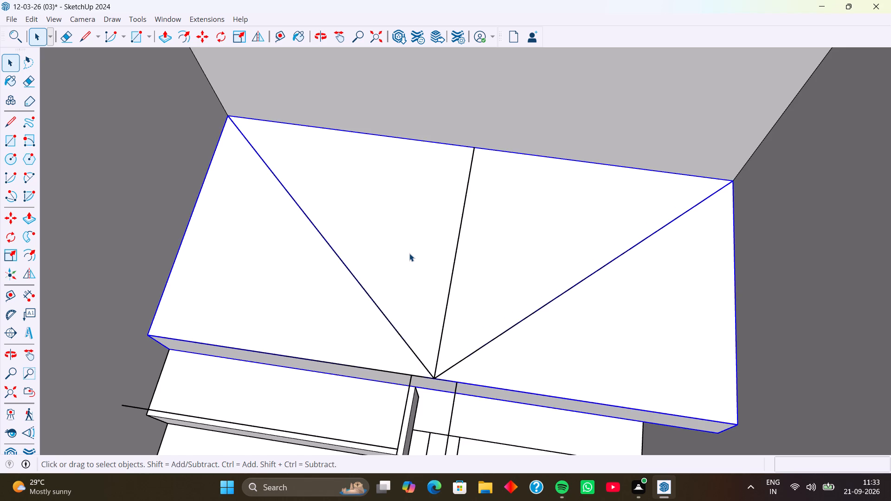
{"action": "left_click", "coordinate": [409, 253]}
{"action": "left_click", "coordinate": [409, 253]}
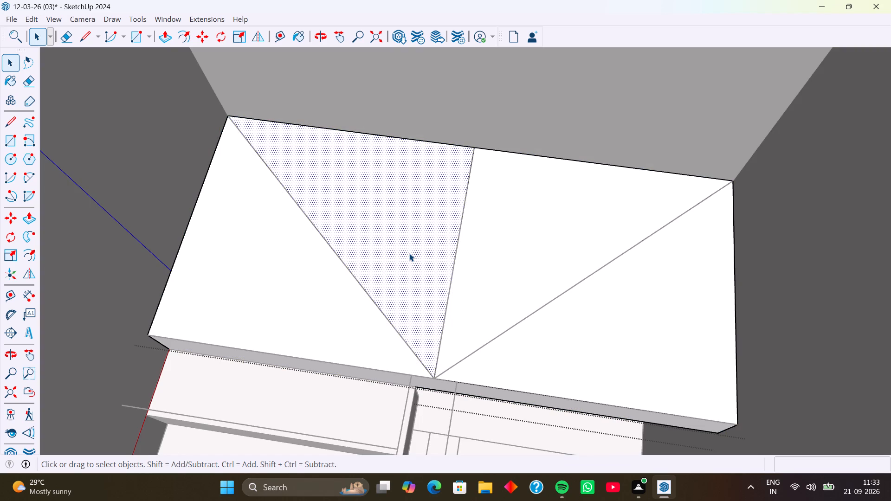
{"action": "key", "text": "p"}
{"action": "left_click", "coordinate": [409, 253]}
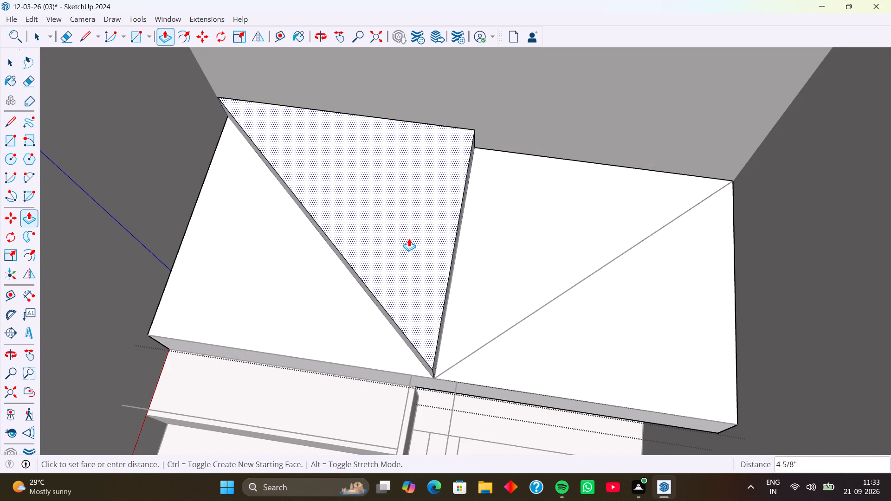
{"action": "key", "text": "7"}
{"action": "key", "text": "Return"}
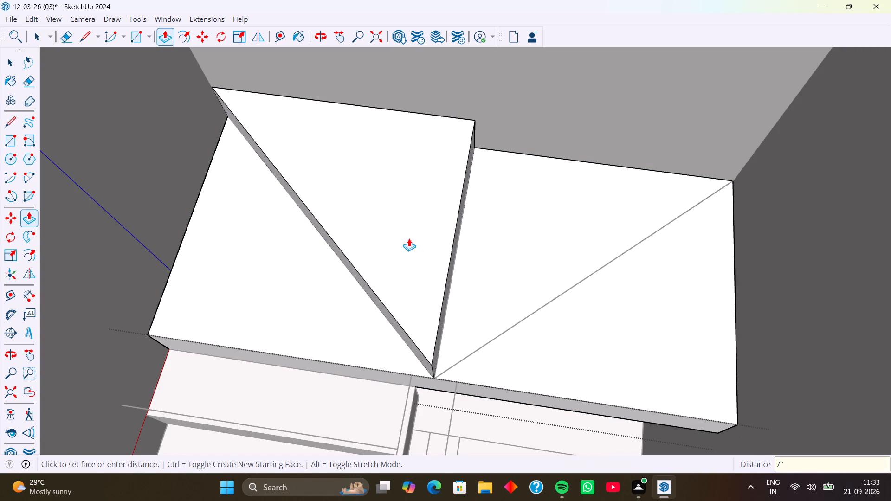
{"action": "double_click", "coordinate": [488, 242]}
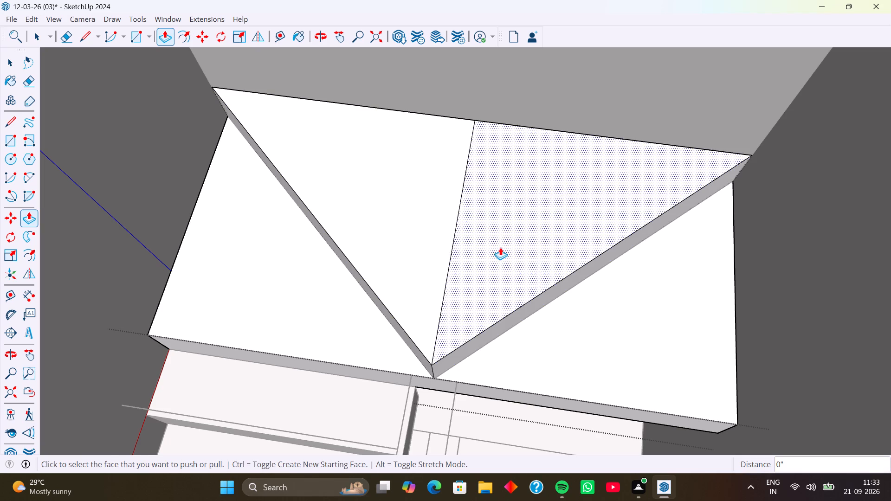
Raise the landing triangle beside the second flight by 7", and raise it by a further 7".
{"action": "double_click", "coordinate": [595, 322]}
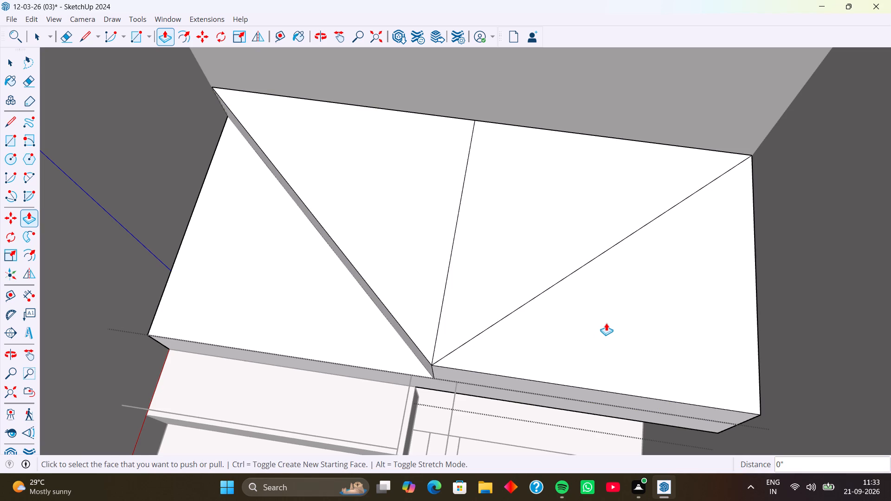
{"action": "left_click", "coordinate": [606, 323]}
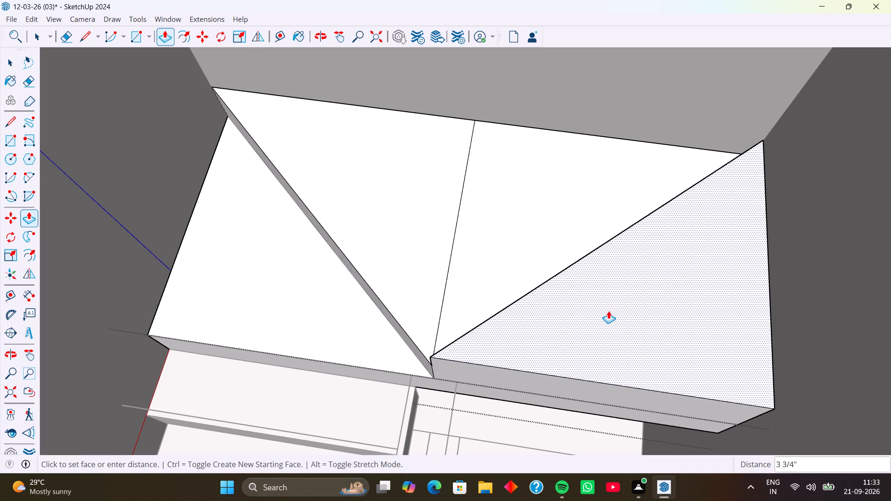
{"action": "key", "text": "7"}
{"action": "key", "text": "Return"}
{"action": "middle_click_drag", "start_coordinate": [559, 299], "coordinate": [588, 294]}
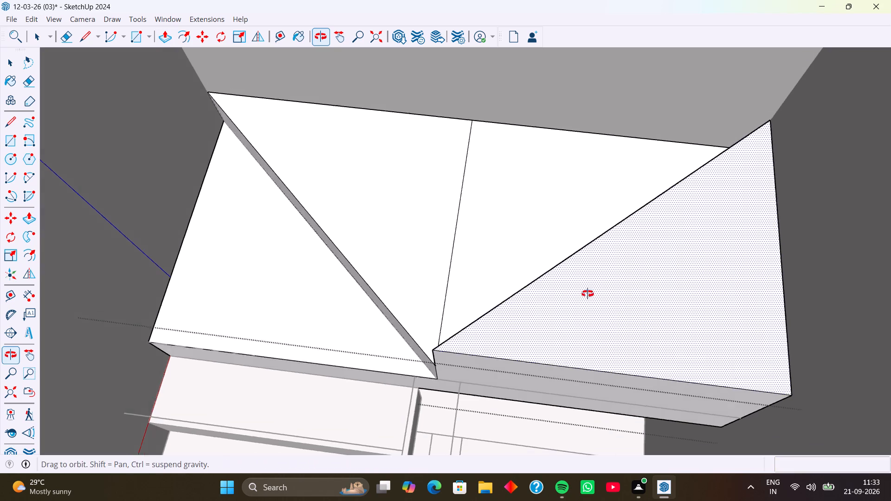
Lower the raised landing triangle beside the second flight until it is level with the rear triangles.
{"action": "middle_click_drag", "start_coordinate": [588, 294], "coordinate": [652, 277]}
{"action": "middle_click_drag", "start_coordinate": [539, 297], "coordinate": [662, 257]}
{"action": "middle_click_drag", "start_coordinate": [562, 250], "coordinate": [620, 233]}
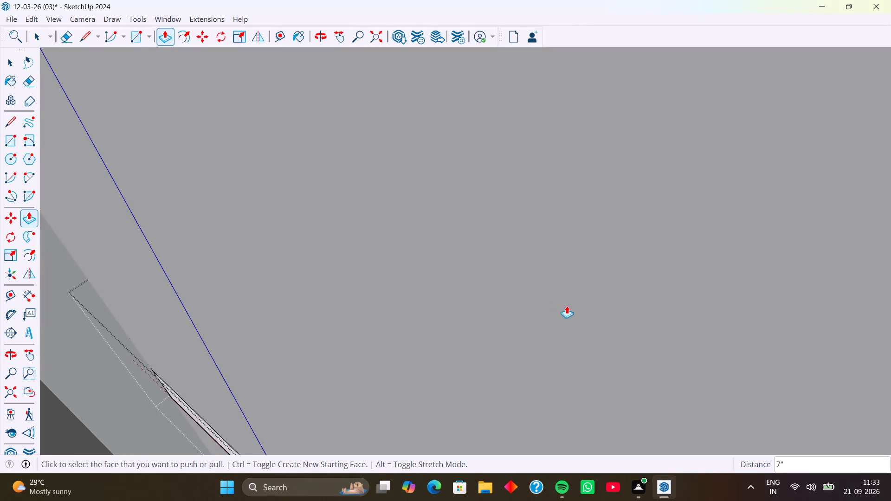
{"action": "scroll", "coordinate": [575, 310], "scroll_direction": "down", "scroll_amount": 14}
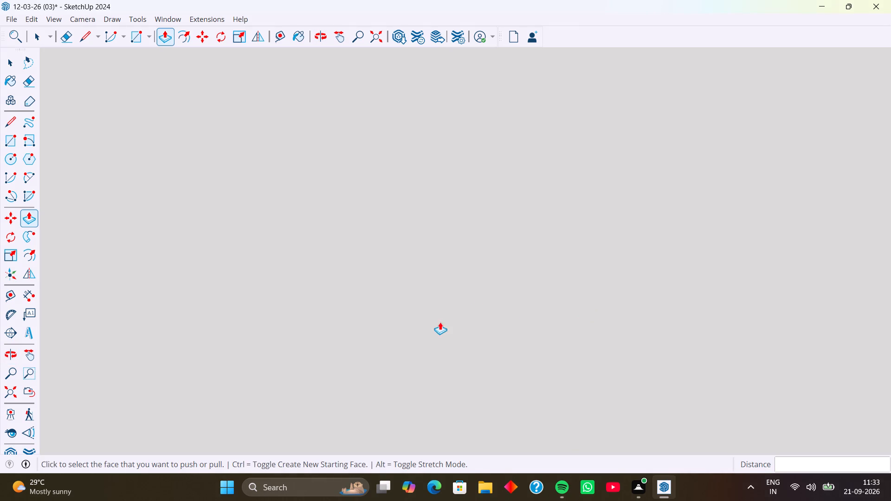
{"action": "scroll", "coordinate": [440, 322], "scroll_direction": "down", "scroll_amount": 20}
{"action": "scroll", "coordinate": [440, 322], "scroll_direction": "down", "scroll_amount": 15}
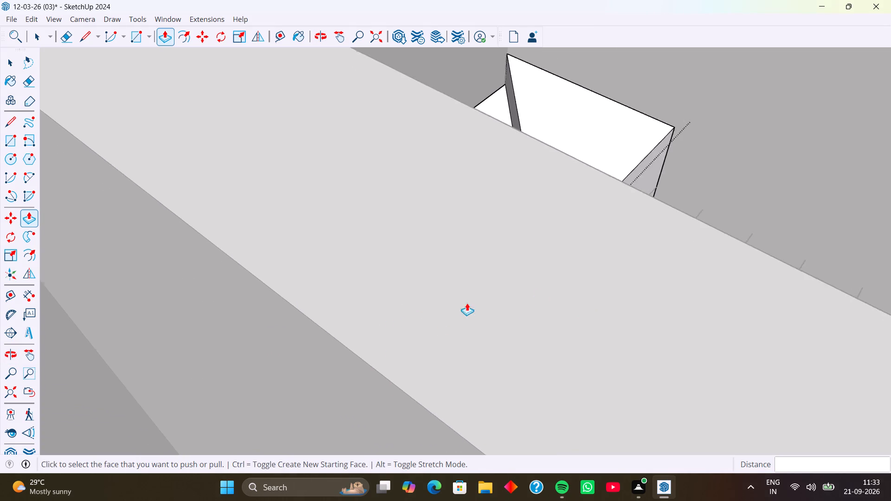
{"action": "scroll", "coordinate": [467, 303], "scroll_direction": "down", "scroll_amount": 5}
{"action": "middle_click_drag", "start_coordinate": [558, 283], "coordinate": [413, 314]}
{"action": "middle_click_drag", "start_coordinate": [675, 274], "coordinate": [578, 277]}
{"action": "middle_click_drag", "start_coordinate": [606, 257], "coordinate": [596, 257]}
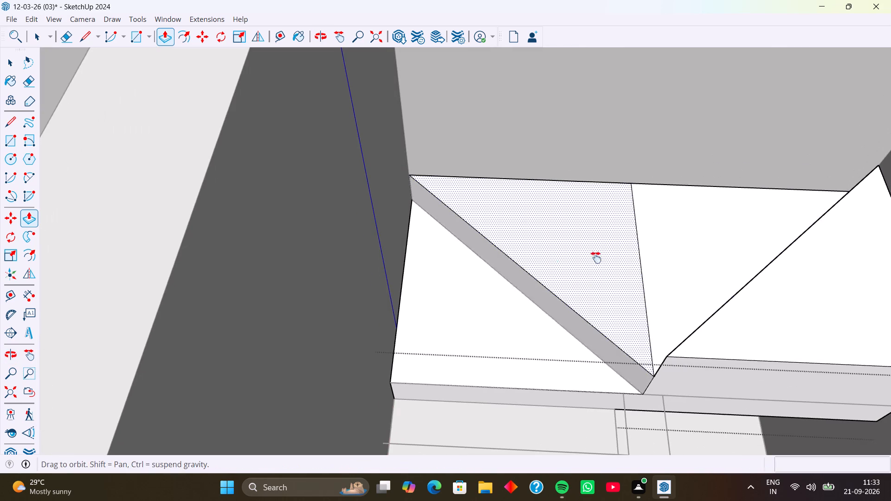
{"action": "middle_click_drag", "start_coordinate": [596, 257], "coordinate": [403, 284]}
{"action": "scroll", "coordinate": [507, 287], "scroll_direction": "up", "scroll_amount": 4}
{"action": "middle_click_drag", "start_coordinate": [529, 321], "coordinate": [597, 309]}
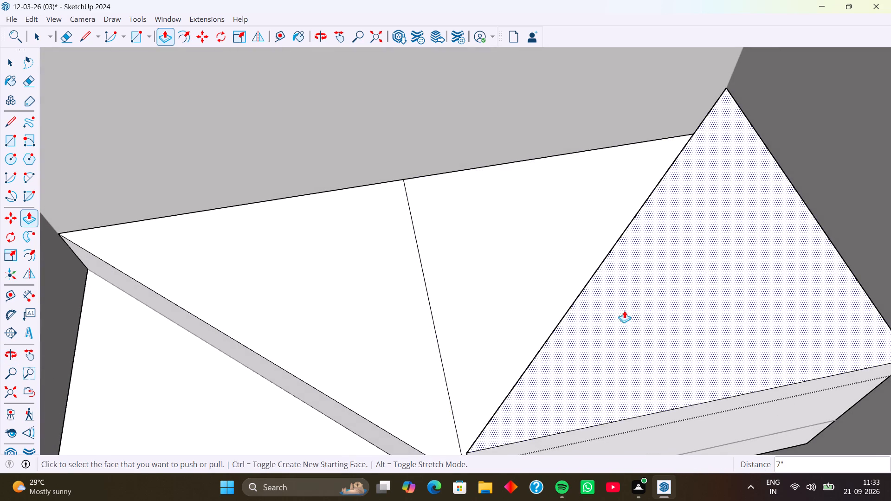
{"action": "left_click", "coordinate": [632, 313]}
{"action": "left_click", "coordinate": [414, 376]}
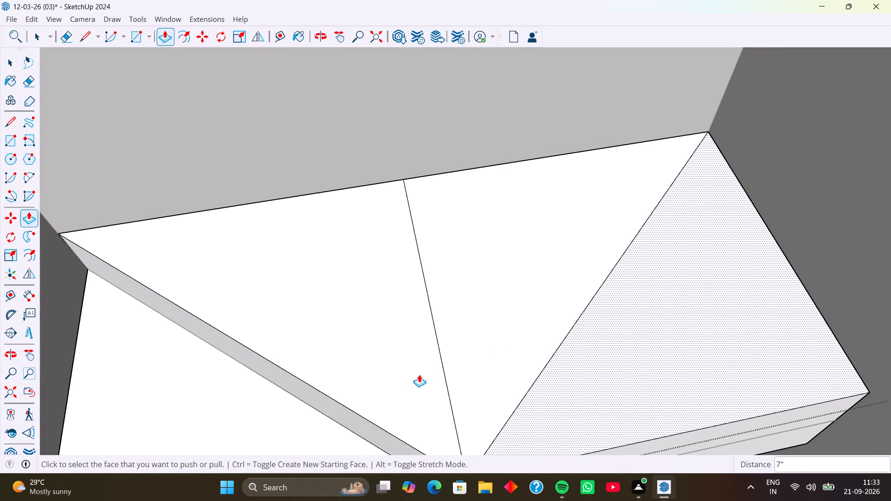
Raise the rear landing triangle on the second flight's side by 7" with Push/Pull.
{"action": "left_click", "coordinate": [486, 347]}
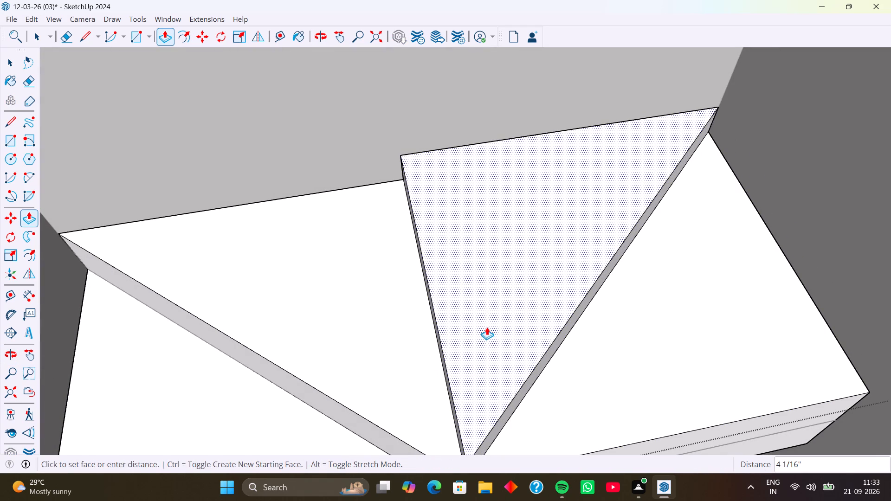
{"action": "key", "text": "7"}
{"action": "key", "text": "Return"}
Raise the triangle beside the second flight level with the adjoining rear triangle, pull it up a further 7", and close the landing group.
{"action": "left_click", "coordinate": [645, 369]}
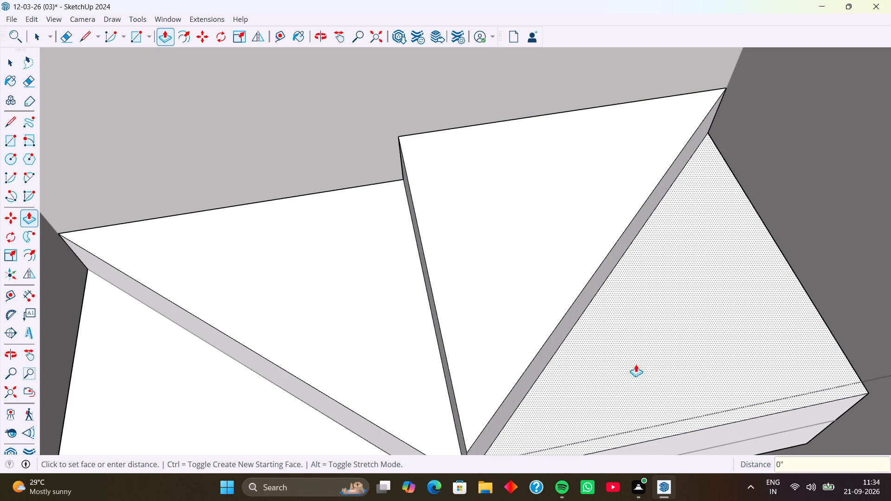
{"action": "left_click", "coordinate": [556, 302]}
{"action": "left_click", "coordinate": [613, 318]}
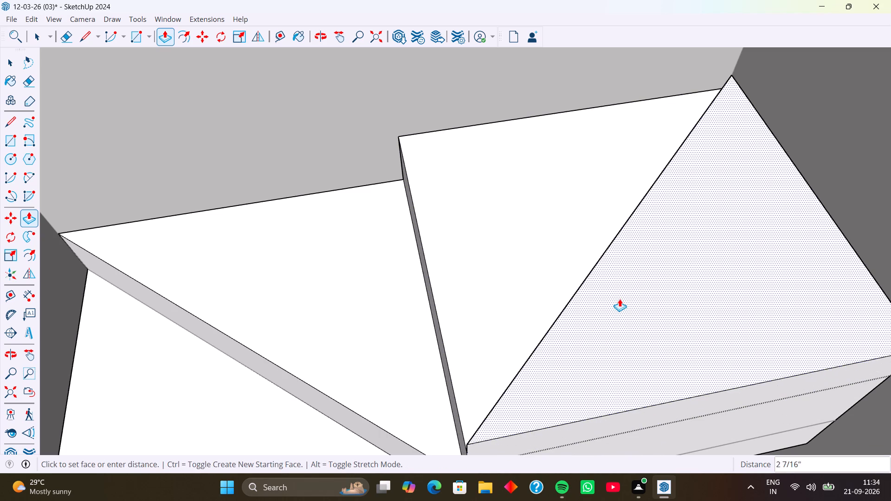
{"action": "key", "text": "7"}
{"action": "key", "text": "Return"}
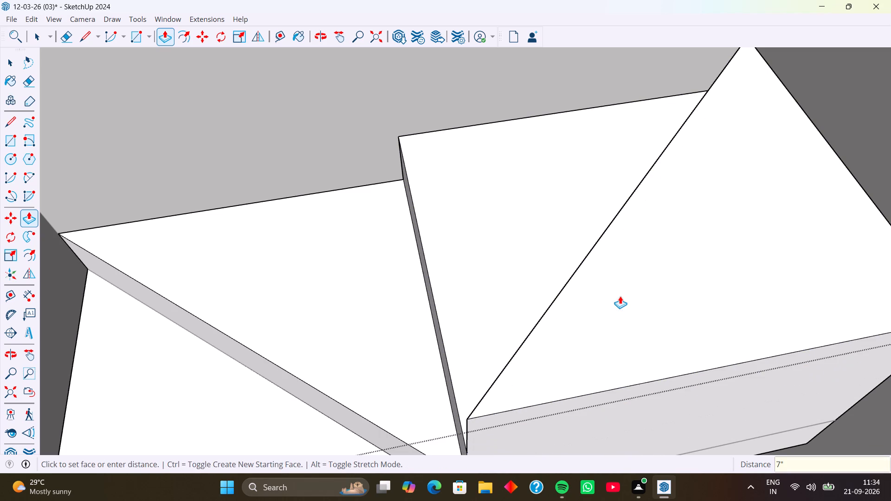
{"action": "scroll", "coordinate": [652, 280], "scroll_direction": "down", "scroll_amount": 16}
{"action": "middle_click_drag", "start_coordinate": [571, 305], "coordinate": [569, 305]}
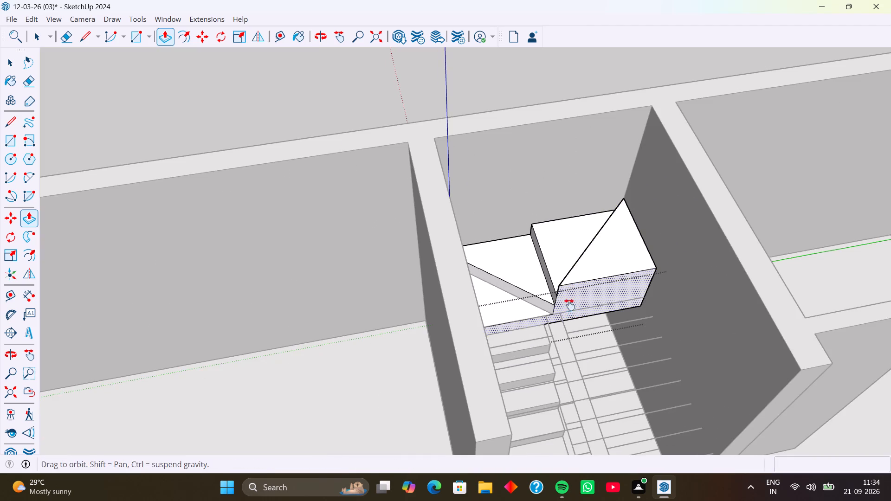
{"action": "middle_click_drag", "start_coordinate": [569, 305], "coordinate": [467, 222]}
{"action": "middle_click_drag", "start_coordinate": [531, 277], "coordinate": [461, 298]}
{"action": "scroll", "coordinate": [482, 294], "scroll_direction": "down", "scroll_amount": 4}
{"action": "middle_click_drag", "start_coordinate": [481, 297], "coordinate": [471, 357], "text": "shift"}
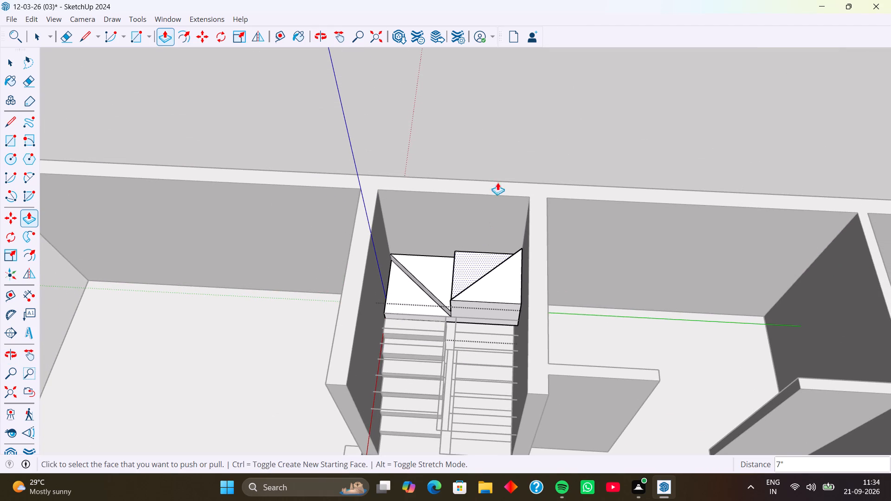
{"action": "key", "text": "space"}
{"action": "left_click", "coordinate": [503, 145]}
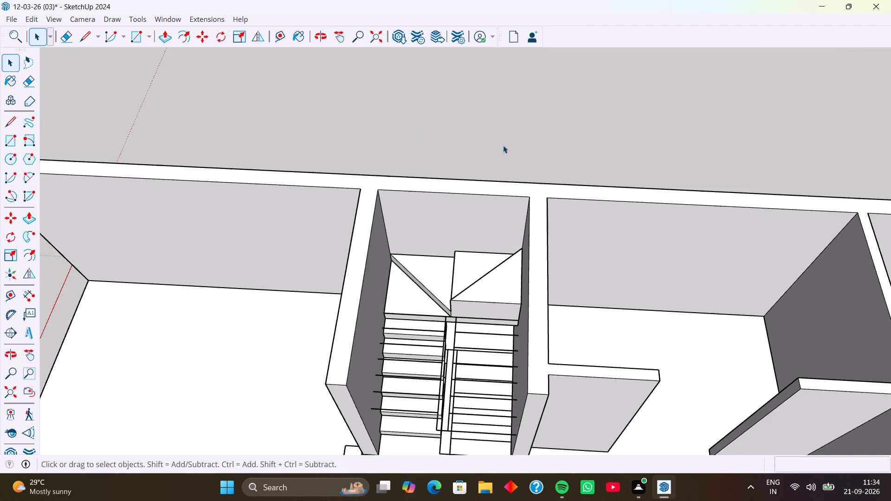
Delete the group of layout lines overlapping the two stair flights.
{"action": "scroll", "coordinate": [490, 344], "scroll_direction": "up", "scroll_amount": 5}
{"action": "left_click", "coordinate": [477, 324]}
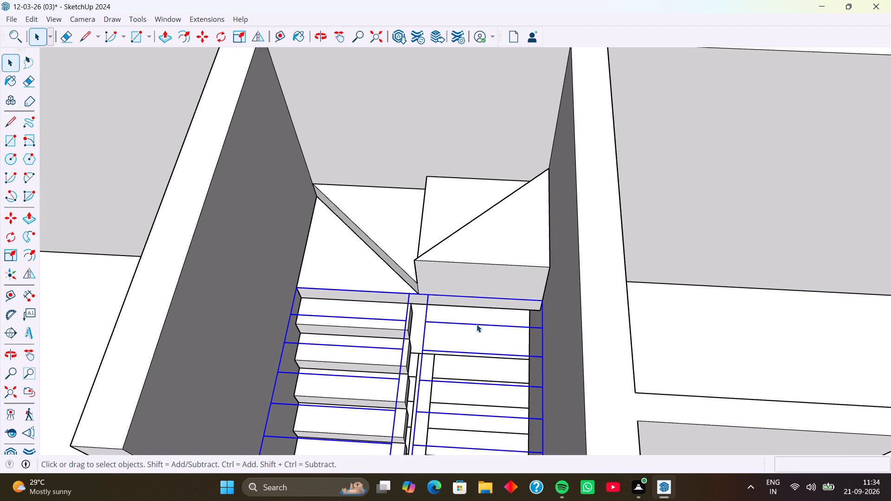
{"action": "key", "text": "Delete"}
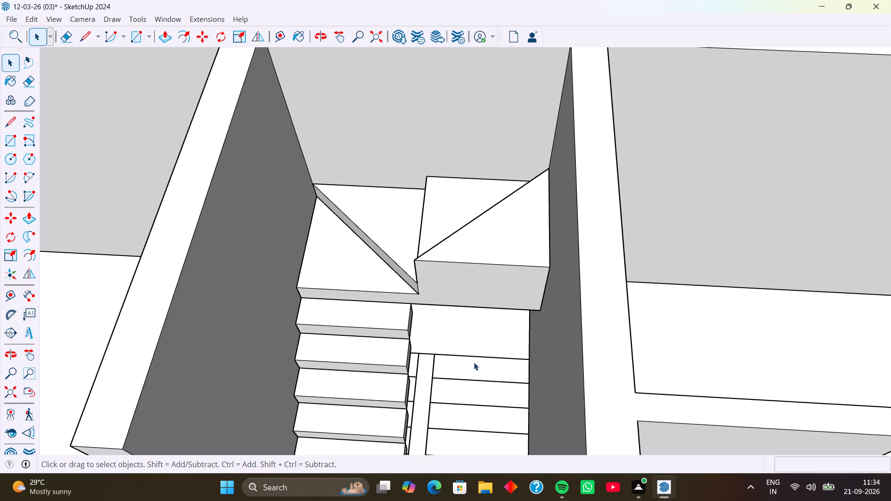
Draw a rectangle about 9 7/16" by 3' over the second flight's marked tread nearest the landing and extrude it up 7".
{"action": "middle_click_drag", "start_coordinate": [462, 367], "coordinate": [450, 343], "text": "shift"}
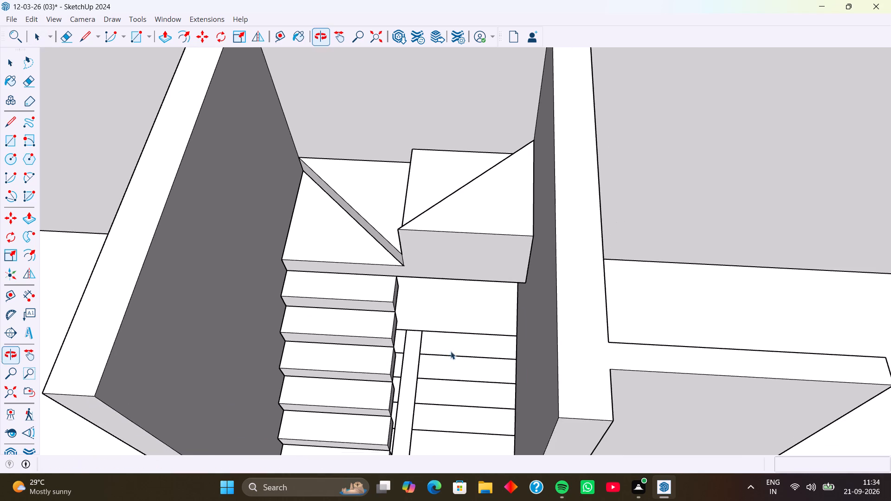
{"action": "scroll", "coordinate": [432, 346], "scroll_direction": "up", "scroll_amount": 4}
{"action": "key", "text": "r"}
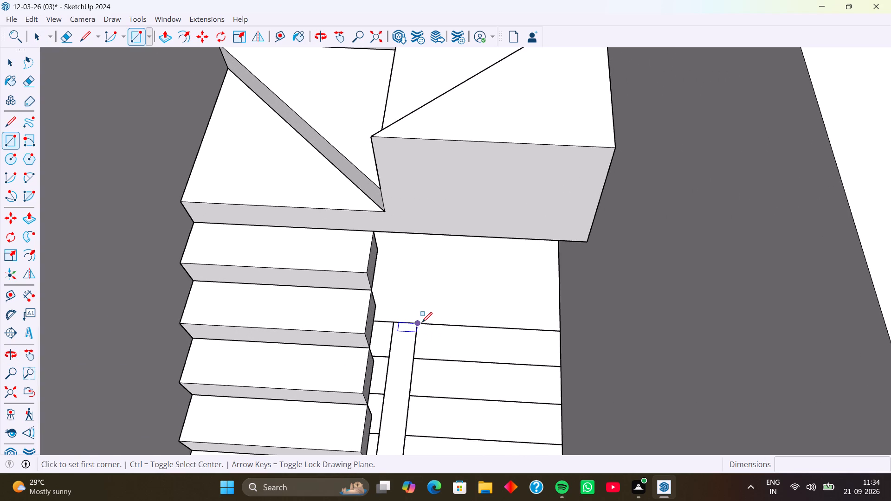
{"action": "left_click", "coordinate": [419, 322]}
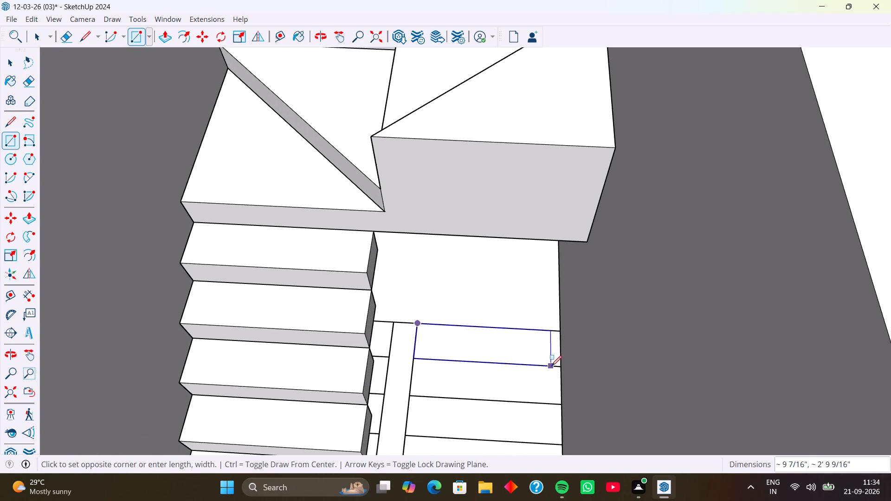
{"action": "left_click", "coordinate": [558, 368]}
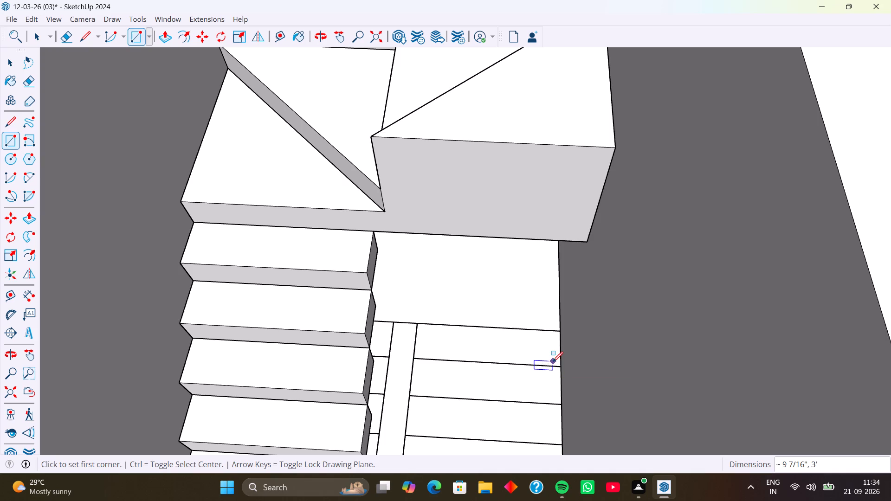
{"action": "key", "text": "p"}
{"action": "left_click", "coordinate": [538, 347]}
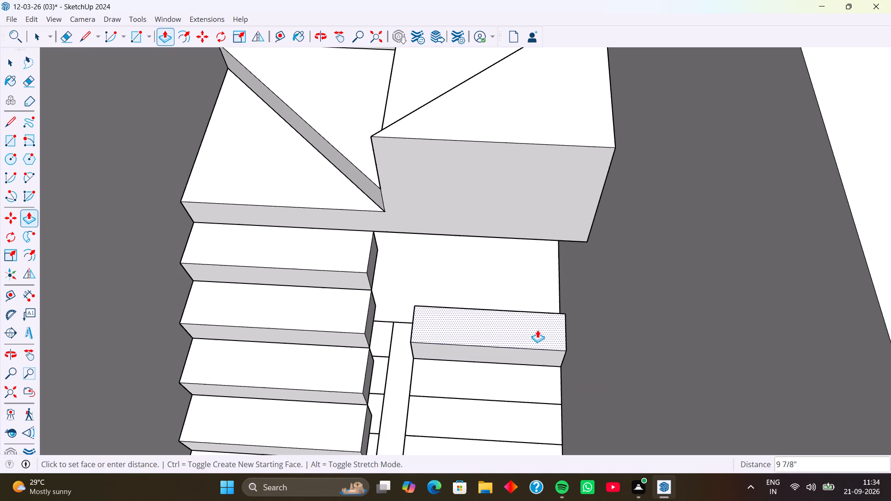
{"action": "key", "text": "7"}
{"action": "key", "text": "Return"}
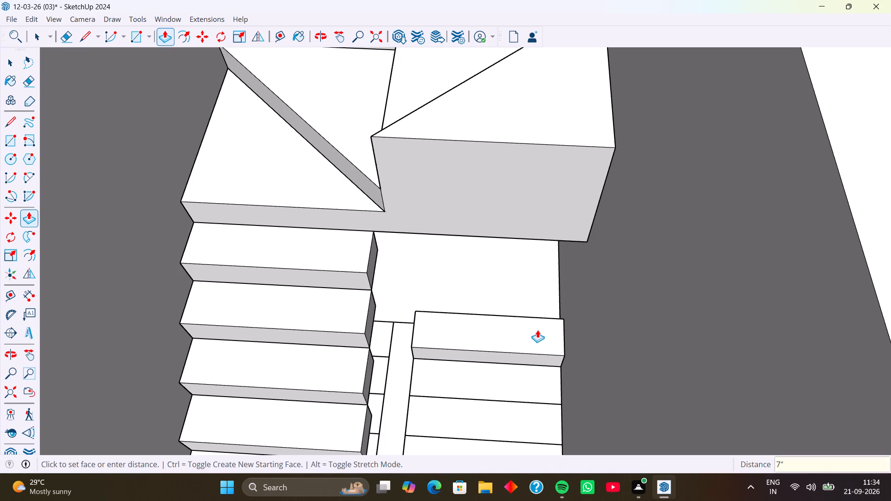
Select the entire new 7" step block and make it a group.
{"action": "key", "text": "space"}
{"action": "triple_click", "coordinate": [536, 330]}
{"action": "triple_click", "coordinate": [536, 330]}
{"action": "triple_click", "coordinate": [536, 330]}
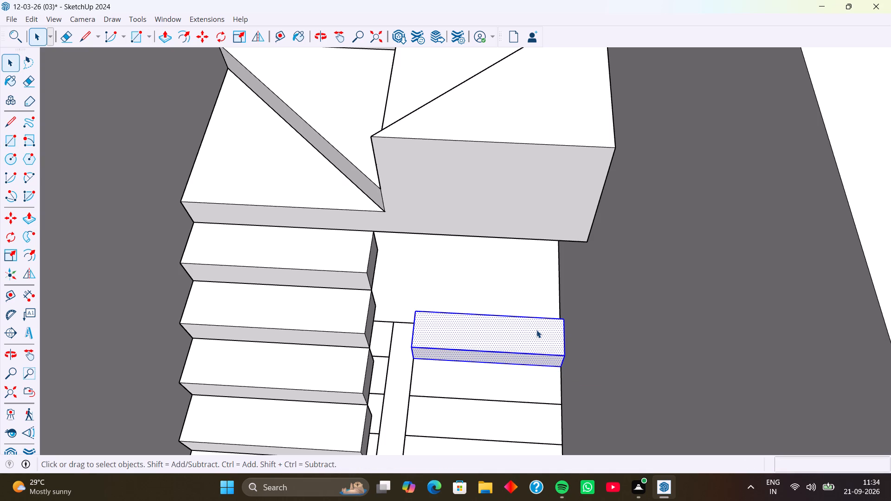
{"action": "right_click", "coordinate": [536, 330]}
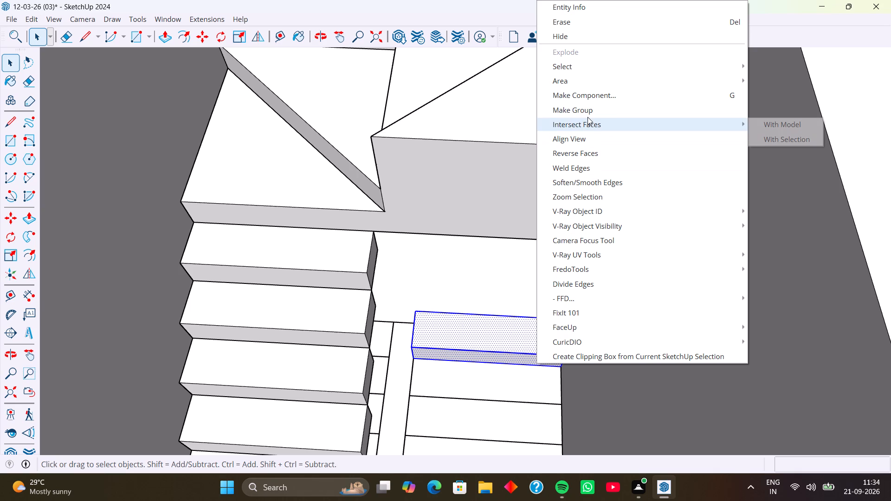
{"action": "left_click", "coordinate": [588, 112]}
Move the grouped step by its lower rear inner corner about 5' 10" onto the highest winder's upper front corner at the landing's centre.
{"action": "middle_click_drag", "start_coordinate": [469, 354], "coordinate": [549, 349]}
{"action": "scroll", "coordinate": [424, 353], "scroll_direction": "up", "scroll_amount": 3}
{"action": "scroll", "coordinate": [417, 356], "scroll_direction": "down", "scroll_amount": 3}
{"action": "middle_click_drag", "start_coordinate": [420, 364], "coordinate": [441, 366]}
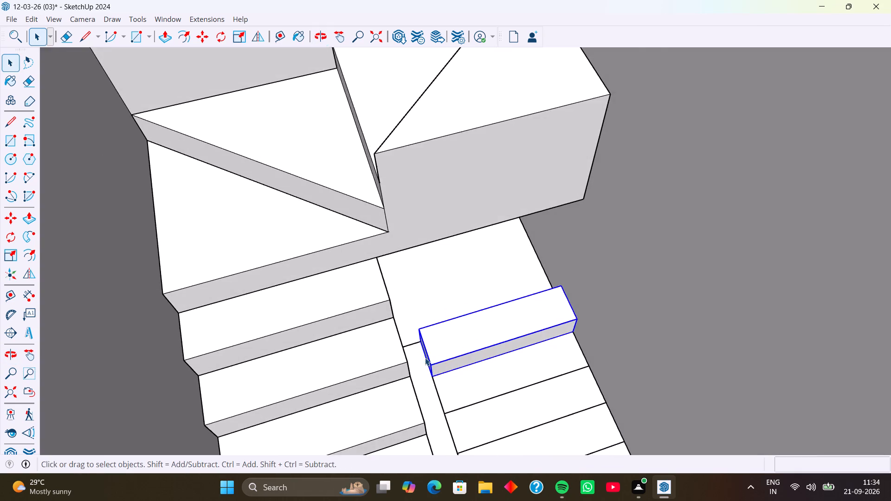
{"action": "scroll", "coordinate": [425, 357], "scroll_direction": "up", "scroll_amount": 7}
{"action": "key", "text": "m"}
{"action": "scroll", "coordinate": [417, 339], "scroll_direction": "up", "scroll_amount": 5}
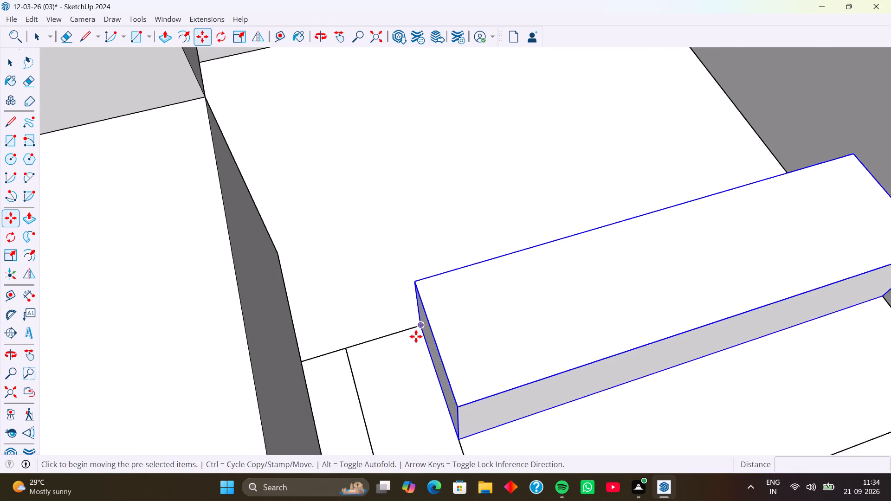
{"action": "scroll", "coordinate": [416, 336], "scroll_direction": "up", "scroll_amount": 2}
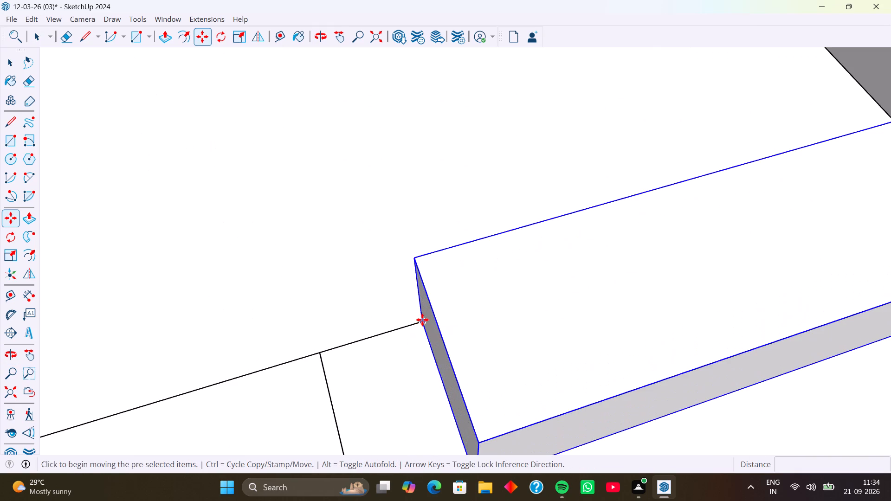
{"action": "left_click", "coordinate": [422, 320]}
{"action": "scroll", "coordinate": [472, 262], "scroll_direction": "down", "scroll_amount": 6}
{"action": "scroll", "coordinate": [451, 295], "scroll_direction": "down", "scroll_amount": 11}
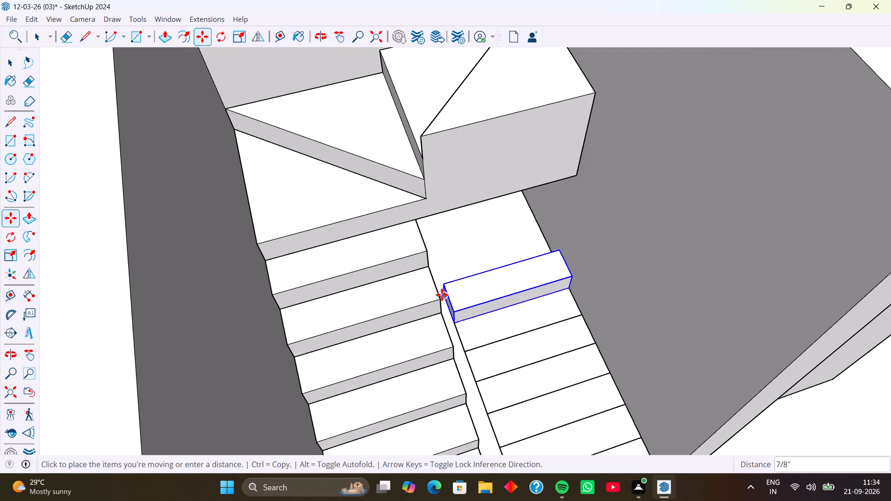
{"action": "middle_click_drag", "start_coordinate": [461, 316], "coordinate": [461, 322], "text": "shift"}
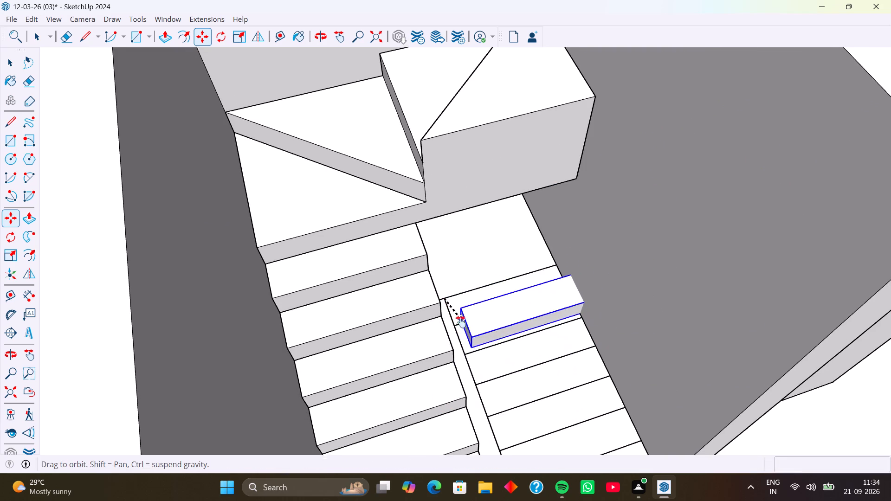
{"action": "middle_click_drag", "start_coordinate": [461, 322], "coordinate": [471, 417], "text": "shift"}
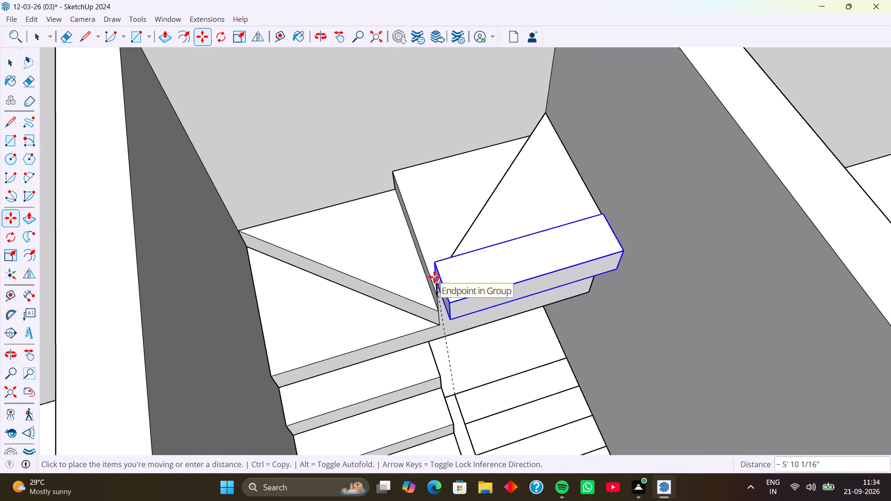
{"action": "left_click", "coordinate": [434, 277]}
Examine from several angles how the moved step sits against the highest winder and above the second flight.
{"action": "middle_click_drag", "start_coordinate": [425, 295], "coordinate": [536, 340]}
{"action": "middle_click_drag", "start_coordinate": [436, 313], "coordinate": [529, 300]}
{"action": "middle_click_drag", "start_coordinate": [471, 265], "coordinate": [603, 276]}
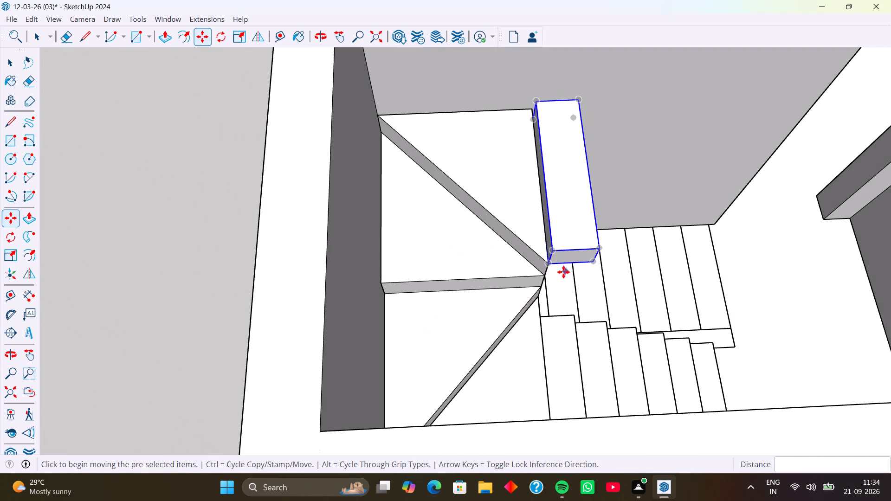
{"action": "scroll", "coordinate": [551, 277], "scroll_direction": "down", "scroll_amount": 5}
{"action": "middle_click_drag", "start_coordinate": [528, 306], "coordinate": [459, 298]}
{"action": "scroll", "coordinate": [556, 333], "scroll_direction": "up", "scroll_amount": 3}
{"action": "middle_click_drag", "start_coordinate": [549, 332], "coordinate": [434, 334]}
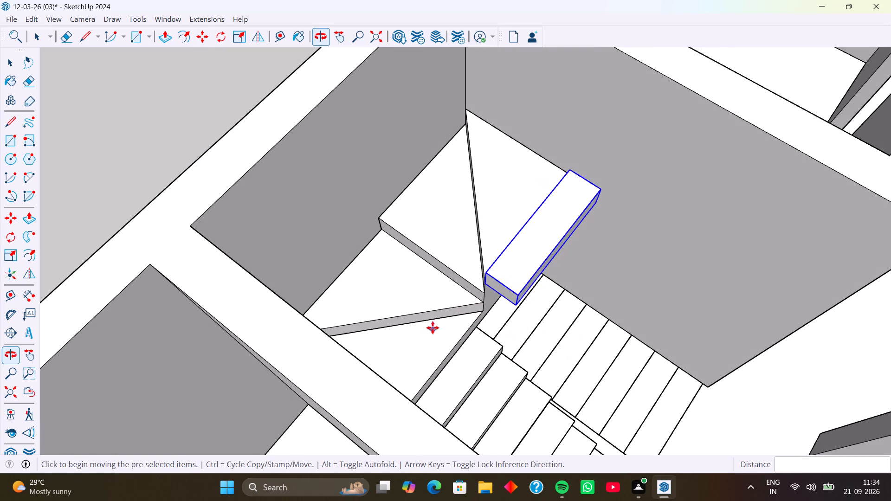
{"action": "middle_click_drag", "start_coordinate": [510, 328], "coordinate": [474, 300]}
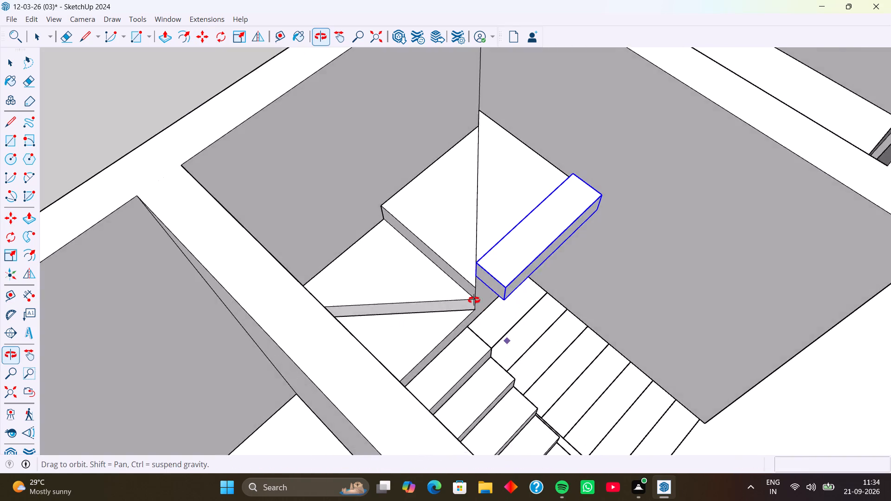
{"action": "middle_click_drag", "start_coordinate": [474, 300], "coordinate": [471, 291]}
{"action": "middle_click_drag", "start_coordinate": [553, 332], "coordinate": [600, 328]}
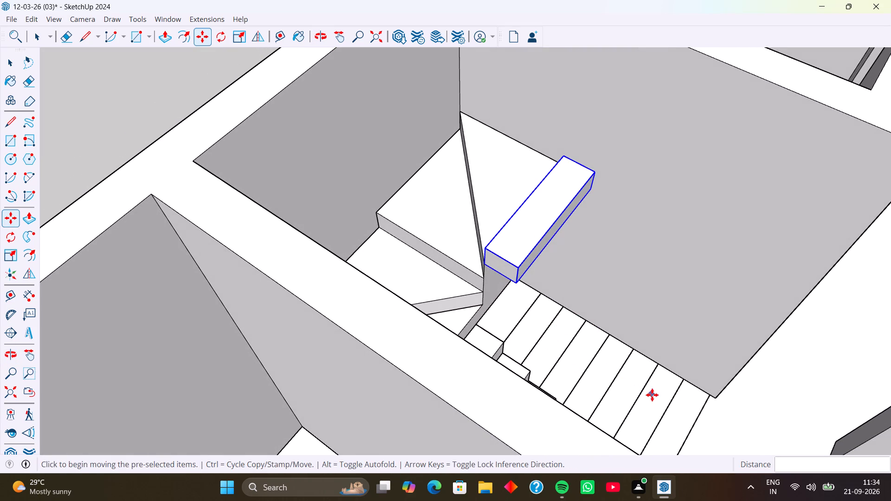
{"action": "middle_click_drag", "start_coordinate": [530, 373], "coordinate": [619, 419]}
{"action": "scroll", "coordinate": [480, 247], "scroll_direction": "up", "scroll_amount": 4}
{"action": "middle_click_drag", "start_coordinate": [525, 296], "coordinate": [536, 276]}
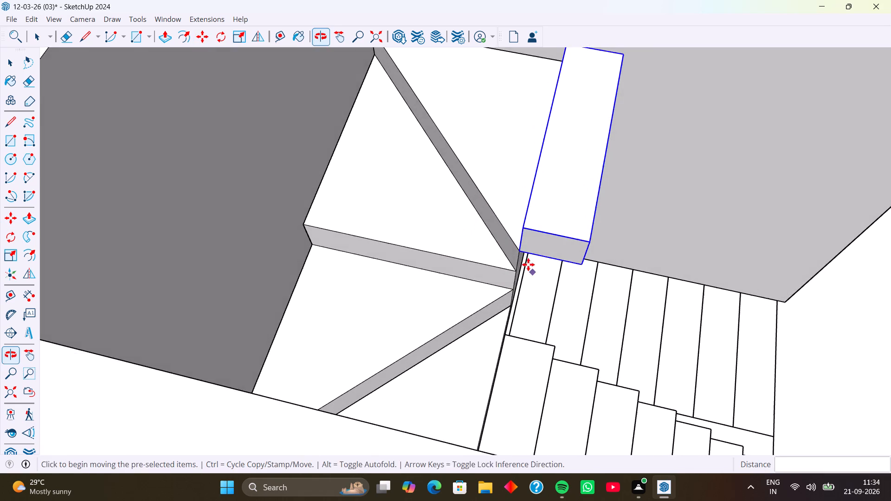
Copy the grouped step from its lower rear inner corner to its upper front inner corner, about 11 3/4", and array it 6x up the second flight.
{"action": "scroll", "coordinate": [522, 264], "scroll_direction": "up", "scroll_amount": 3}
{"action": "left_click", "coordinate": [519, 244]}
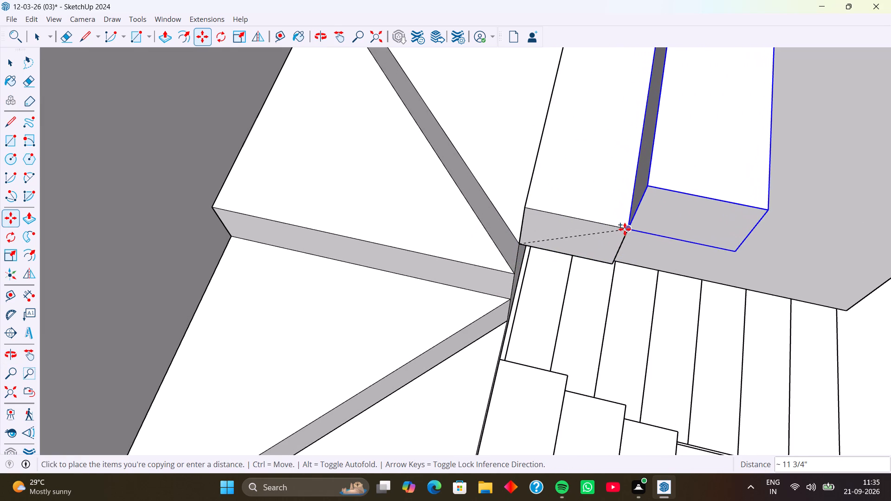
{"action": "left_click", "coordinate": [627, 230]}
{"action": "scroll", "coordinate": [627, 230], "scroll_direction": "down", "scroll_amount": 1}
{"action": "middle_click_drag", "start_coordinate": [546, 228], "coordinate": [504, 227], "text": "shift"}
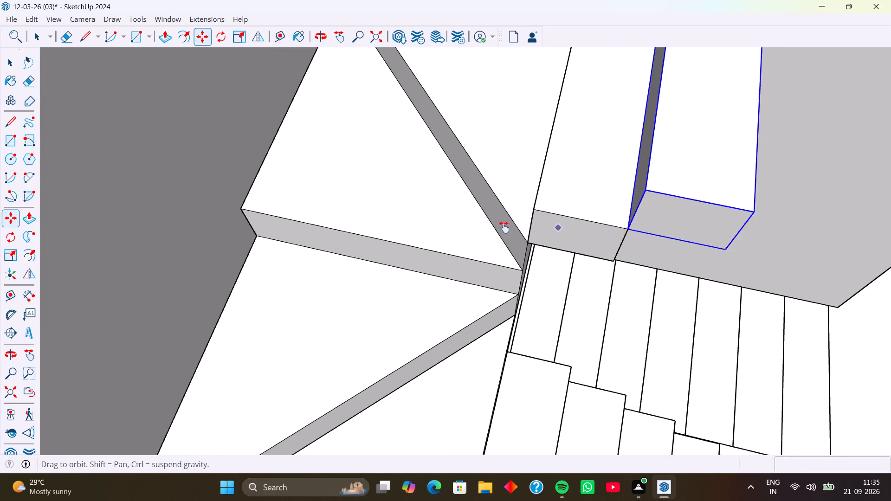
{"action": "middle_click_drag", "start_coordinate": [504, 227], "coordinate": [319, 239], "text": "shift"}
{"action": "middle_click_drag", "start_coordinate": [393, 222], "coordinate": [323, 312], "text": "shift"}
{"action": "middle_click_drag", "start_coordinate": [331, 308], "coordinate": [372, 321]}
{"action": "middle_click_drag", "start_coordinate": [386, 231], "coordinate": [372, 231], "text": "shift"}
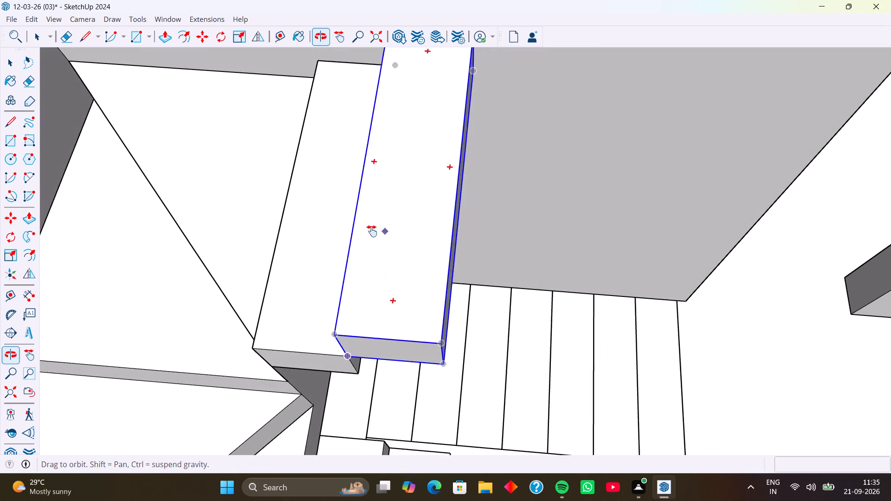
{"action": "middle_click_drag", "start_coordinate": [372, 231], "coordinate": [259, 252], "text": "shift"}
{"action": "middle_click_drag", "start_coordinate": [317, 269], "coordinate": [359, 259]}
{"action": "middle_click_drag", "start_coordinate": [319, 272], "coordinate": [351, 266]}
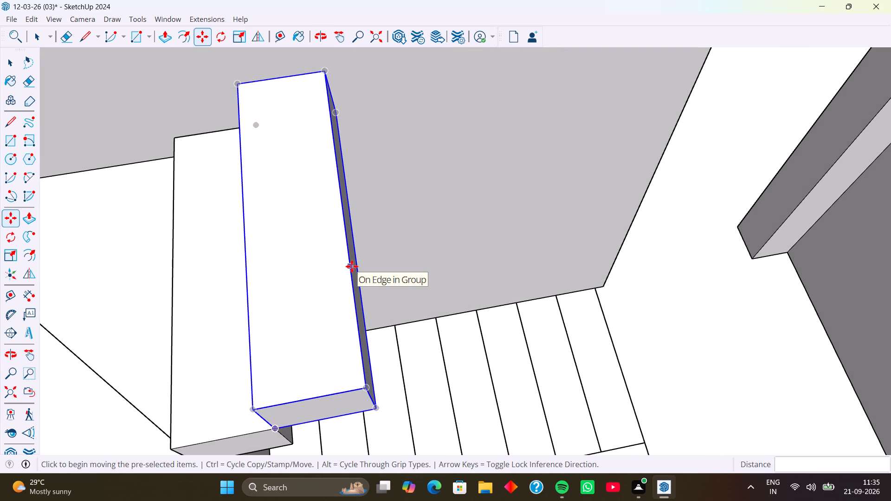
{"action": "key", "text": "6"}
{"action": "key", "text": "x"}
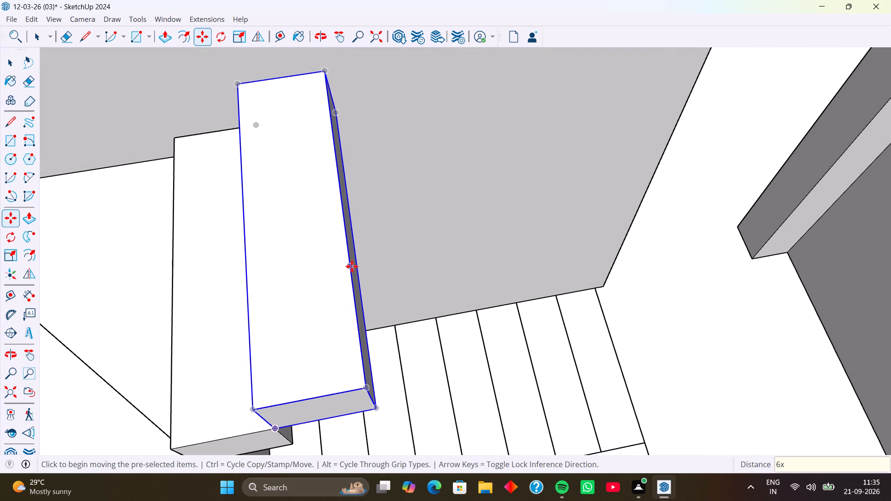
{"action": "key", "text": "Return"}
{"action": "scroll", "coordinate": [358, 265], "scroll_direction": "down", "scroll_amount": 13}
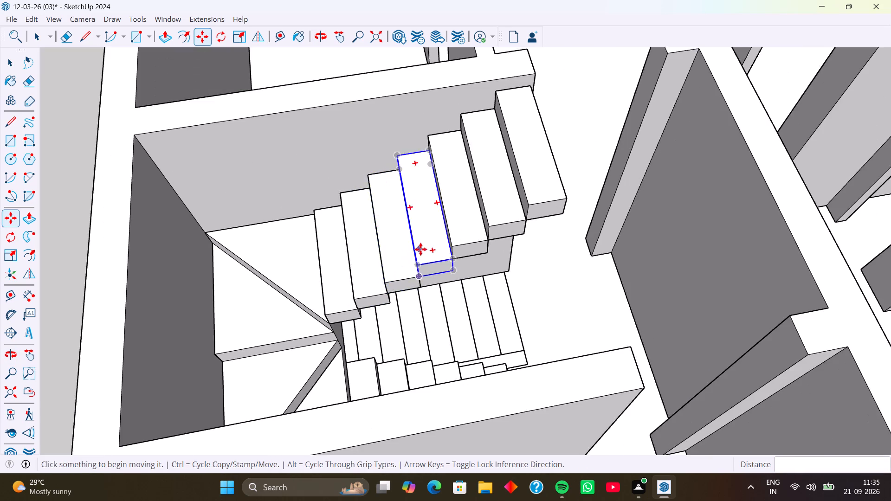
Examine the arrayed second flight from several angles against the landing winders, the first flight and the surrounding stairwell walls.
{"action": "middle_click_drag", "start_coordinate": [417, 248], "coordinate": [350, 200]}
{"action": "middle_click_drag", "start_coordinate": [408, 228], "coordinate": [336, 176]}
{"action": "middle_click_drag", "start_coordinate": [406, 208], "coordinate": [312, 203]}
{"action": "middle_click_drag", "start_coordinate": [369, 217], "coordinate": [323, 219]}
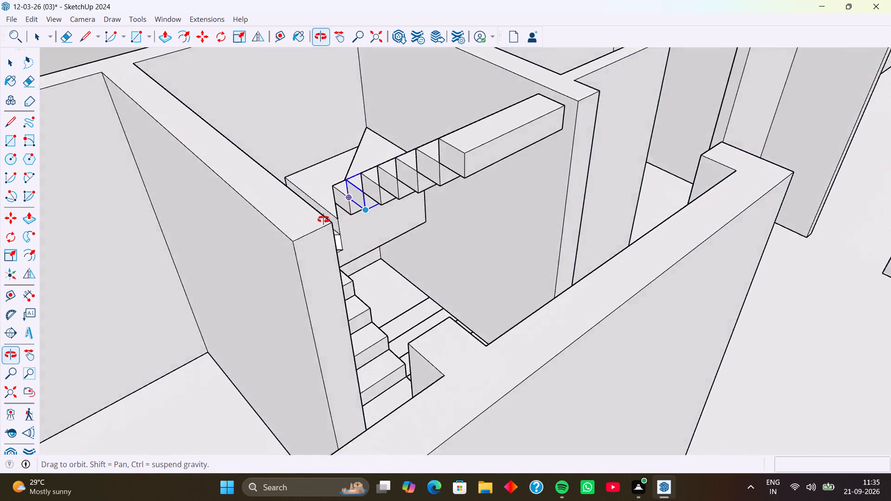
{"action": "middle_click_drag", "start_coordinate": [323, 219], "coordinate": [236, 215]}
{"action": "scroll", "coordinate": [320, 214], "scroll_direction": "down", "scroll_amount": 4}
{"action": "key", "text": "space"}
{"action": "scroll", "coordinate": [327, 221], "scroll_direction": "down", "scroll_amount": 4}
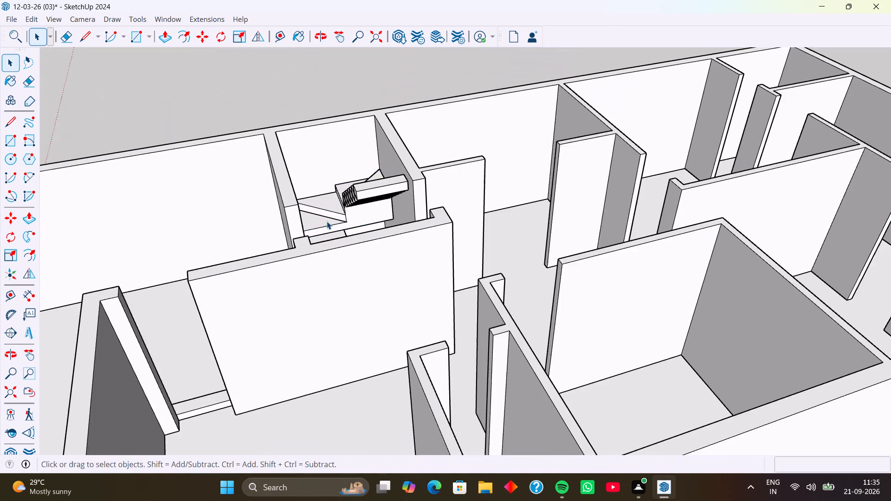
{"action": "middle_click_drag", "start_coordinate": [350, 209], "coordinate": [342, 338]}
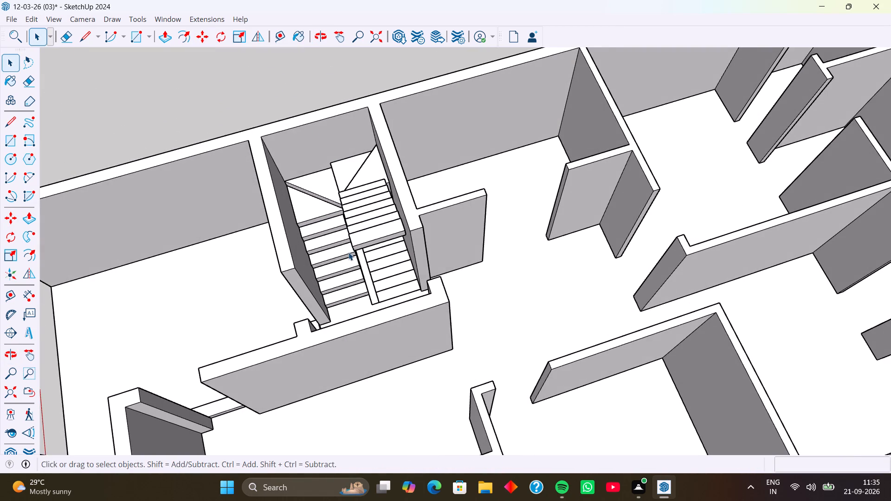
{"action": "middle_click_drag", "start_coordinate": [340, 254], "coordinate": [395, 263]}
{"action": "middle_click_drag", "start_coordinate": [347, 259], "coordinate": [385, 251]}
{"action": "scroll", "coordinate": [334, 226], "scroll_direction": "up", "scroll_amount": 7}
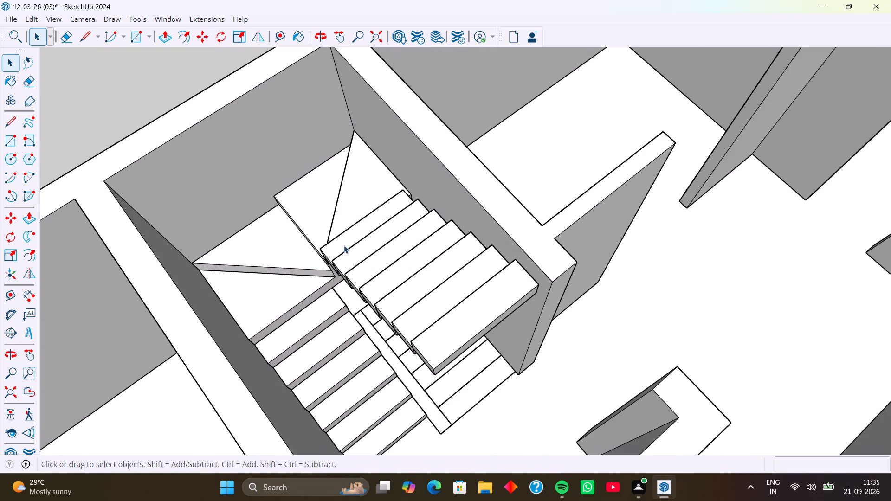
{"action": "middle_click_drag", "start_coordinate": [339, 256], "coordinate": [311, 255]}
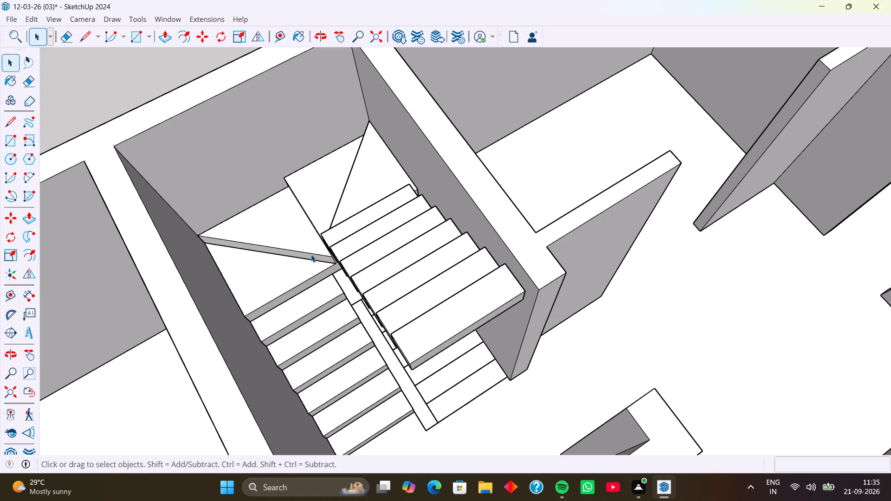
{"action": "scroll", "coordinate": [360, 466], "scroll_direction": "down", "scroll_amount": 2}
{"action": "scroll", "coordinate": [402, 318], "scroll_direction": "down", "scroll_amount": 3}
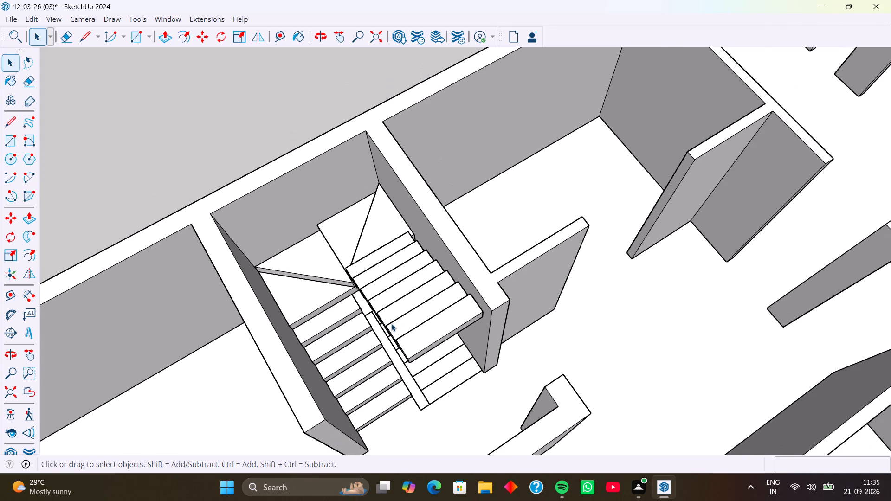
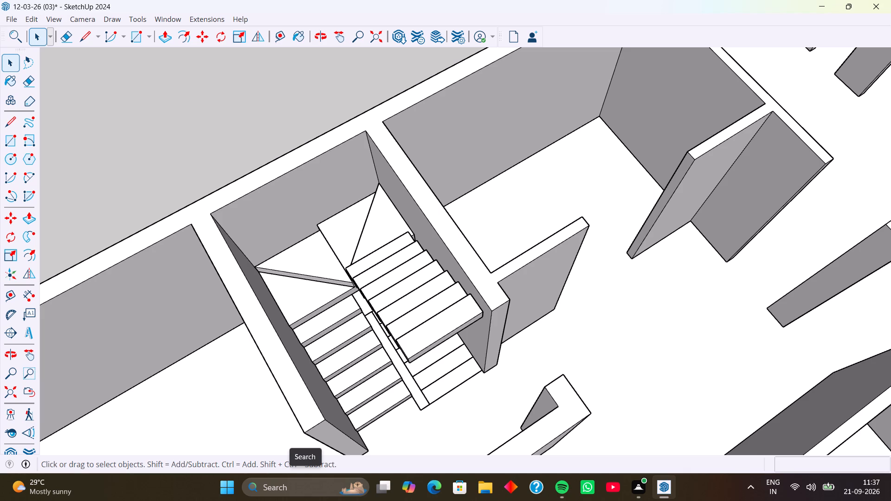
Examine the floor plan's rooms, partition walls and staircase from above and from several angles.
{"action": "scroll", "coordinate": [198, 497], "scroll_direction": "up", "scroll_amount": 1}
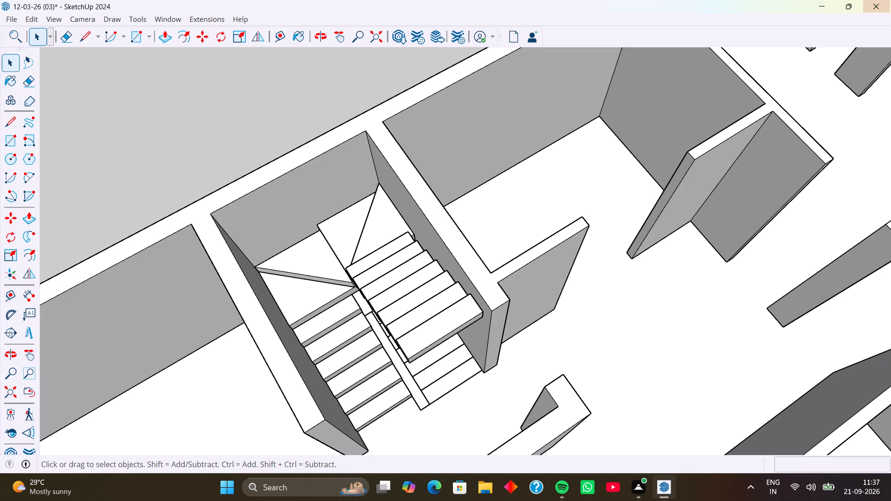
{"action": "scroll", "coordinate": [492, 293], "scroll_direction": "down", "scroll_amount": 12}
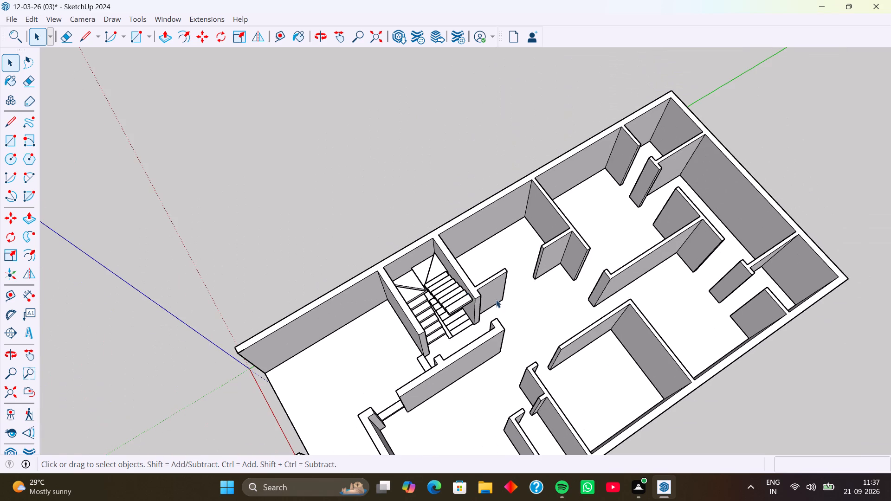
{"action": "middle_click_drag", "start_coordinate": [477, 302], "coordinate": [549, 258]}
{"action": "scroll", "coordinate": [523, 272], "scroll_direction": "down", "scroll_amount": 9}
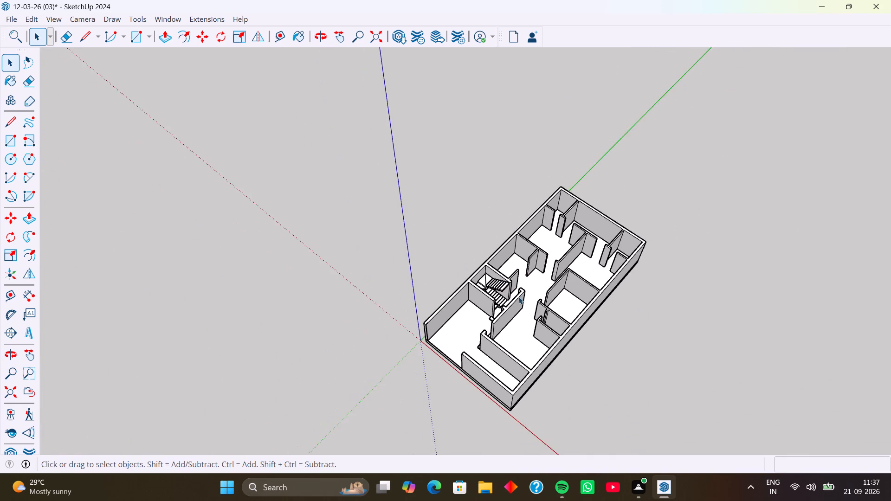
{"action": "middle_click_drag", "start_coordinate": [515, 319], "coordinate": [594, 374]}
{"action": "middle_click_drag", "start_coordinate": [532, 312], "coordinate": [561, 393]}
{"action": "scroll", "coordinate": [523, 273], "scroll_direction": "up", "scroll_amount": 5}
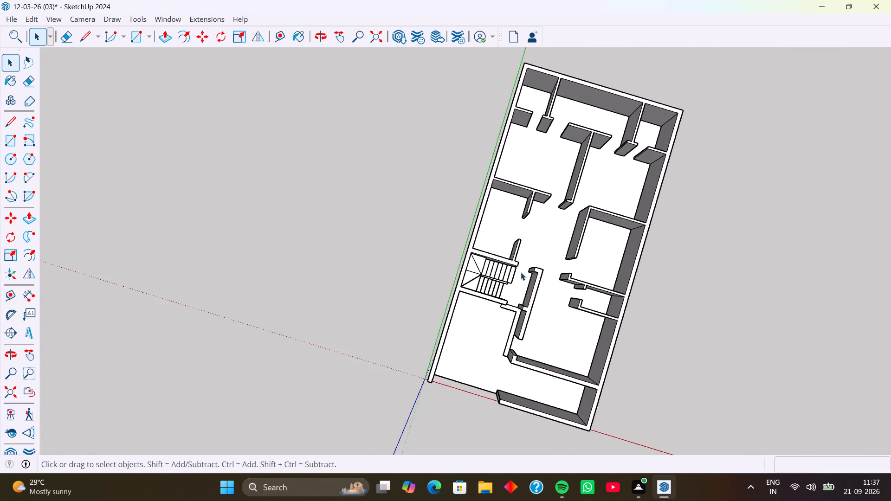
{"action": "scroll", "coordinate": [521, 272], "scroll_direction": "up", "scroll_amount": 2}
{"action": "middle_click_drag", "start_coordinate": [508, 276], "coordinate": [548, 276]}
{"action": "scroll", "coordinate": [536, 245], "scroll_direction": "down", "scroll_amount": 3}
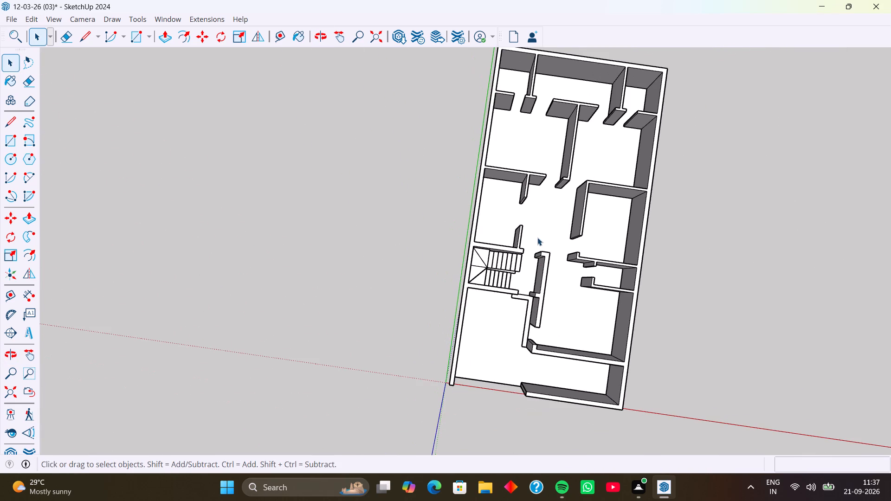
{"action": "middle_click_drag", "start_coordinate": [534, 231], "coordinate": [483, 279], "text": "shift"}
{"action": "scroll", "coordinate": [522, 239], "scroll_direction": "down", "scroll_amount": 1, "text": "shift"}
{"action": "scroll", "coordinate": [484, 241], "scroll_direction": "up", "scroll_amount": 1}
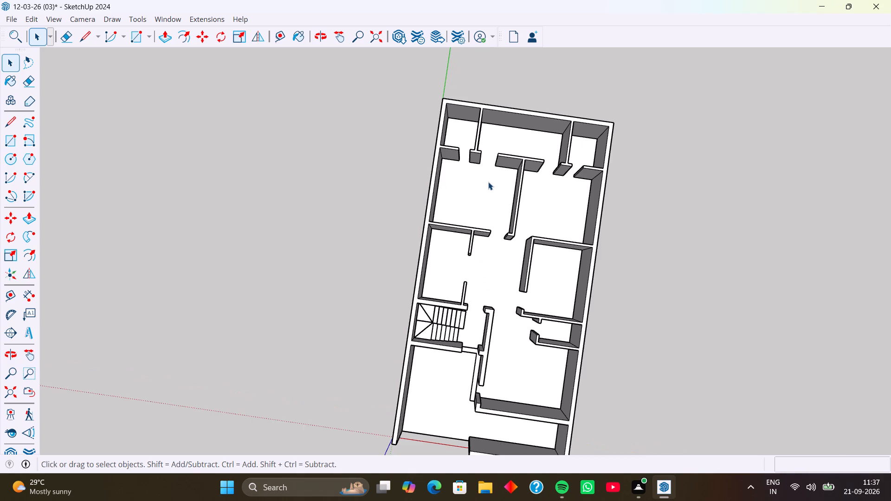
{"action": "scroll", "coordinate": [487, 182], "scroll_direction": "down", "scroll_amount": 2}
{"action": "middle_click_drag", "start_coordinate": [485, 182], "coordinate": [447, 225], "text": "shift"}
{"action": "scroll", "coordinate": [473, 212], "scroll_direction": "up", "scroll_amount": 6}
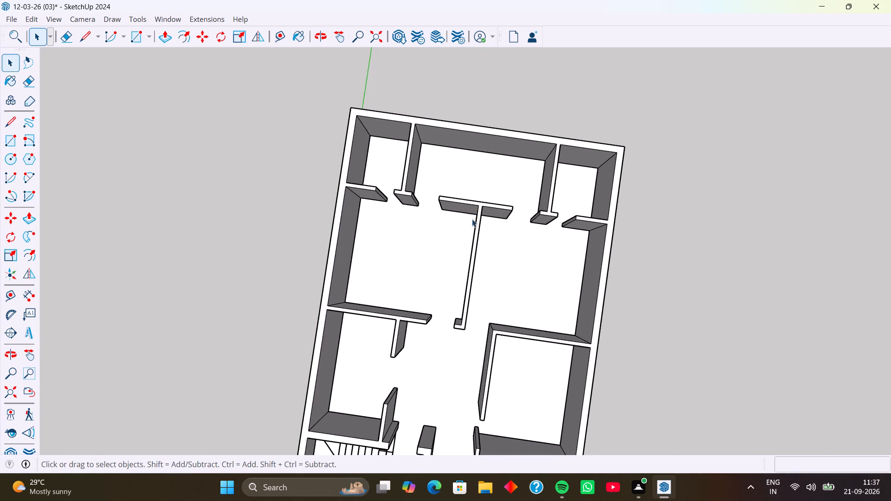
{"action": "scroll", "coordinate": [509, 248], "scroll_direction": "down", "scroll_amount": 6}
{"action": "middle_click_drag", "start_coordinate": [501, 276], "coordinate": [492, 239]}
{"action": "middle_click_drag", "start_coordinate": [499, 269], "coordinate": [581, 255]}
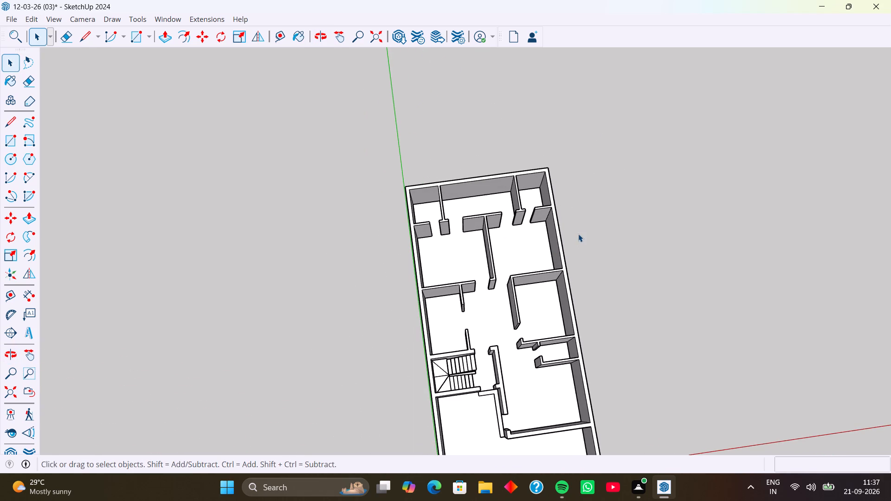
{"action": "middle_click_drag", "start_coordinate": [540, 249], "coordinate": [655, 234]}
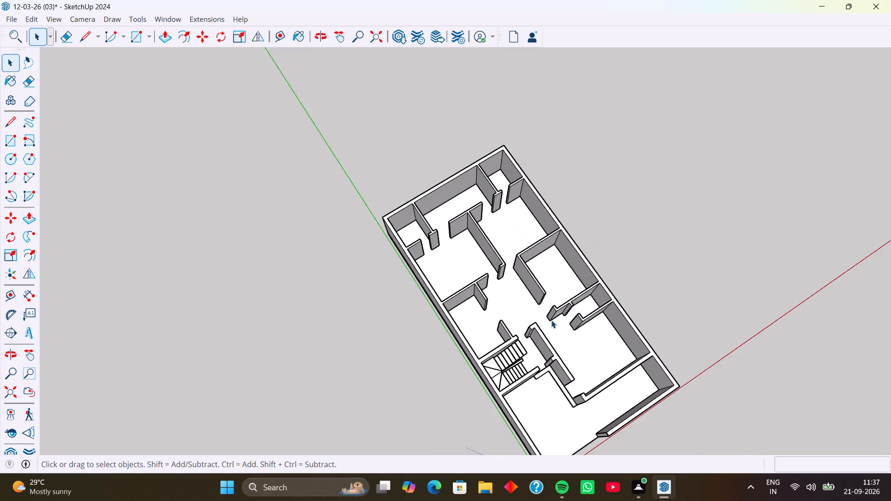
Place a vertical guide on the partition wall beside the staircase, 9" from the edge of its projecting pier.
{"action": "middle_click_drag", "start_coordinate": [549, 324], "coordinate": [685, 289]}
{"action": "scroll", "coordinate": [626, 295], "scroll_direction": "up", "scroll_amount": 4}
{"action": "middle_click_drag", "start_coordinate": [595, 341], "coordinate": [629, 247]}
{"action": "scroll", "coordinate": [555, 295], "scroll_direction": "up", "scroll_amount": 7}
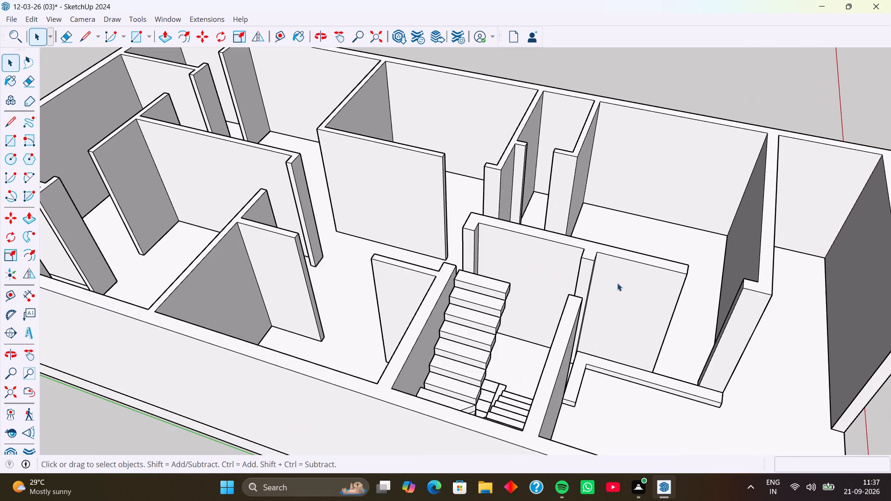
{"action": "left_click", "coordinate": [283, 37]}
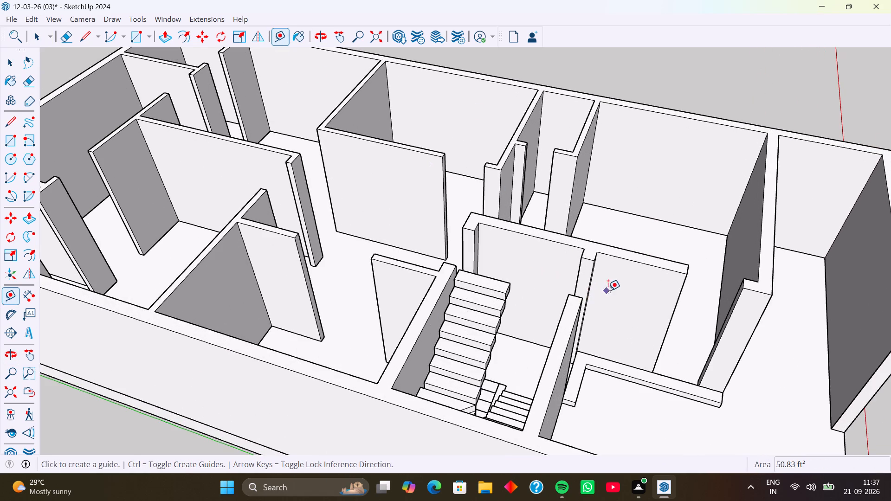
{"action": "scroll", "coordinate": [607, 290], "scroll_direction": "up", "scroll_amount": 4}
{"action": "middle_click_drag", "start_coordinate": [600, 290], "coordinate": [584, 283]}
{"action": "scroll", "coordinate": [587, 281], "scroll_direction": "up", "scroll_amount": 4}
{"action": "left_click", "coordinate": [588, 285]}
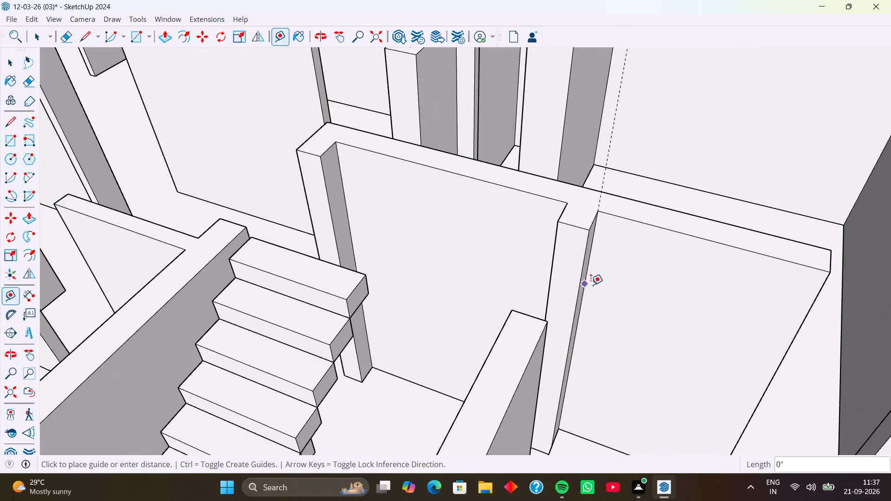
{"action": "key", "text": "9"}
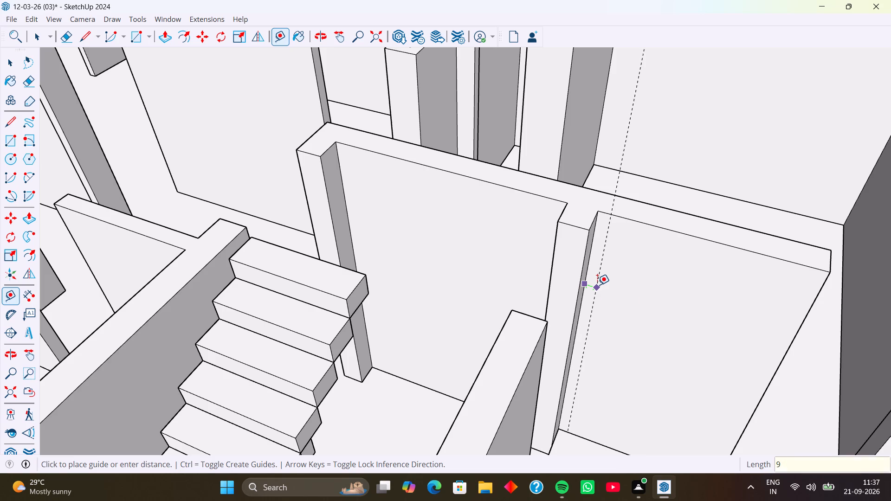
{"action": "key", "text": "Return"}
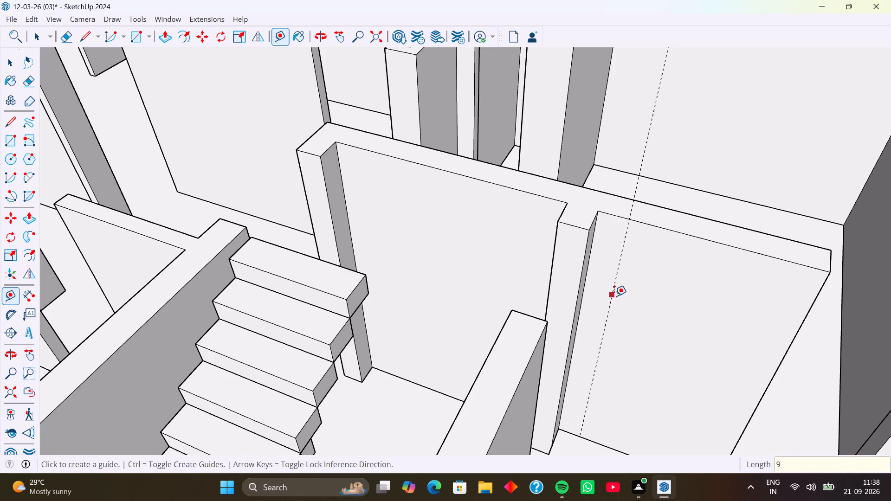
Place a second vertical guide on the same partition wall, 3' from the first guide.
{"action": "left_click", "coordinate": [614, 296]}
{"action": "key", "text": "3"}
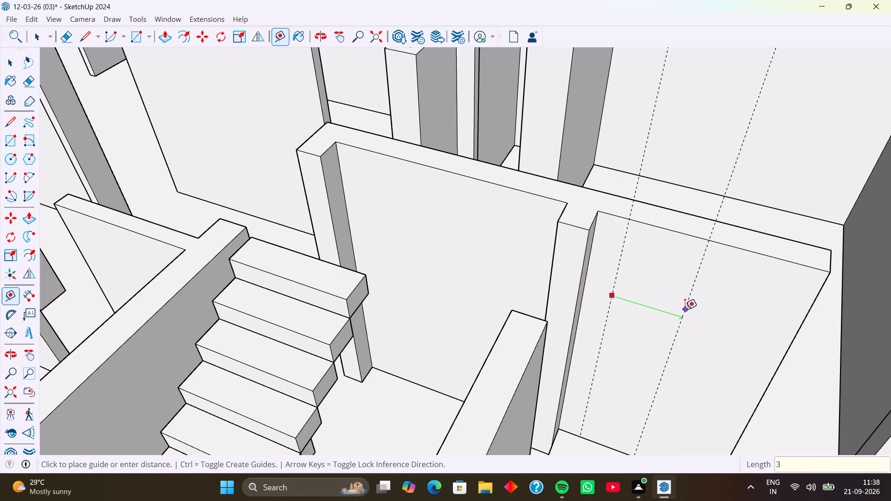
{"action": "key", "text": "apostrophe"}
{"action": "key", "text": "Return"}
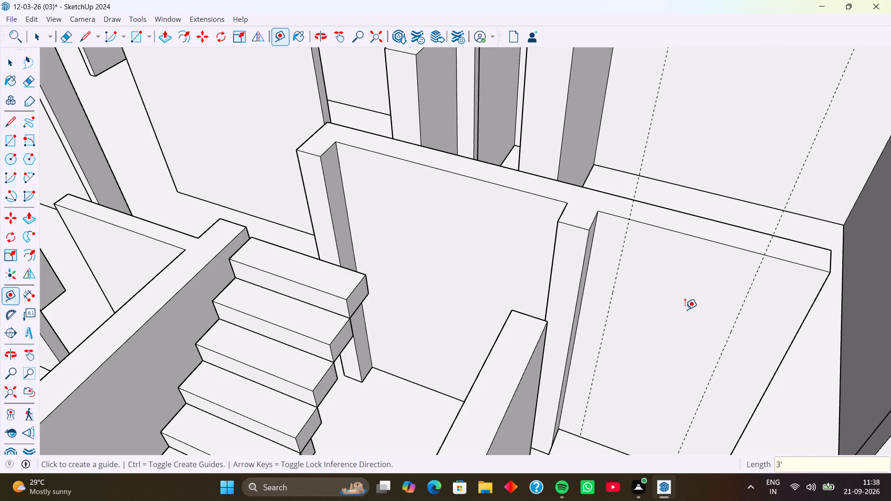
{"action": "type", "text": "4'"}
{"action": "key", "text": "Return"}
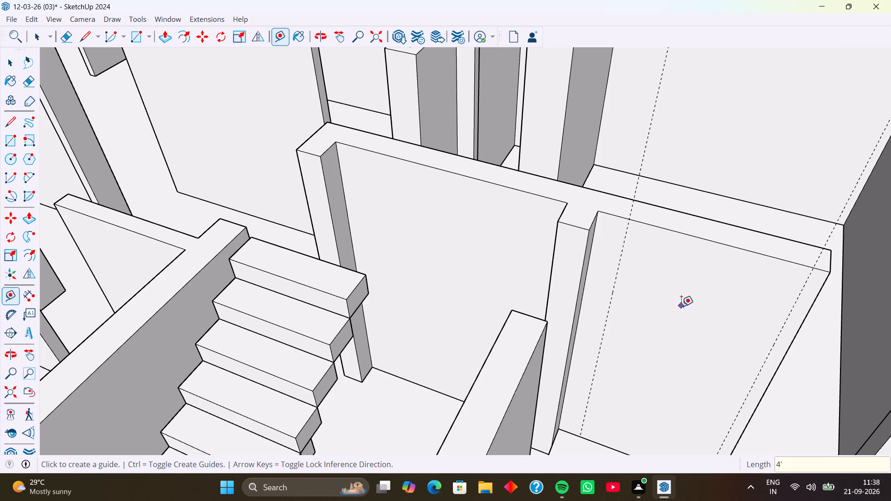
{"action": "type", "text": "3'"}
{"action": "key", "text": "Return"}
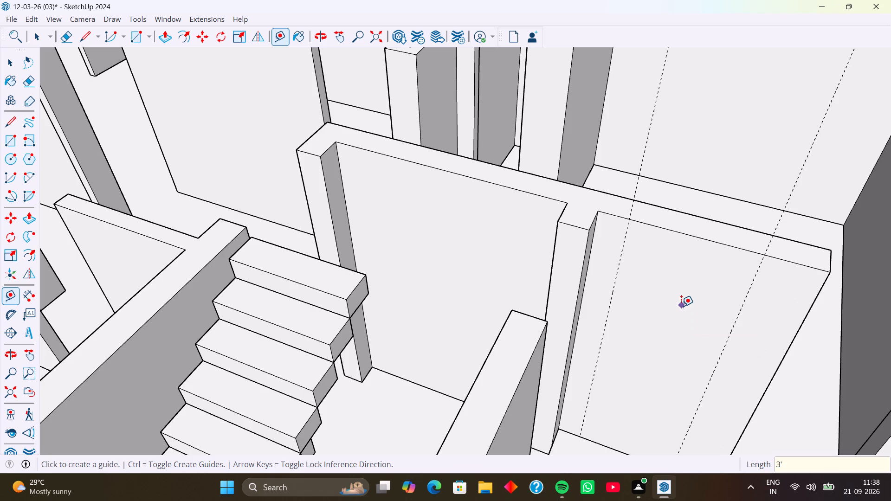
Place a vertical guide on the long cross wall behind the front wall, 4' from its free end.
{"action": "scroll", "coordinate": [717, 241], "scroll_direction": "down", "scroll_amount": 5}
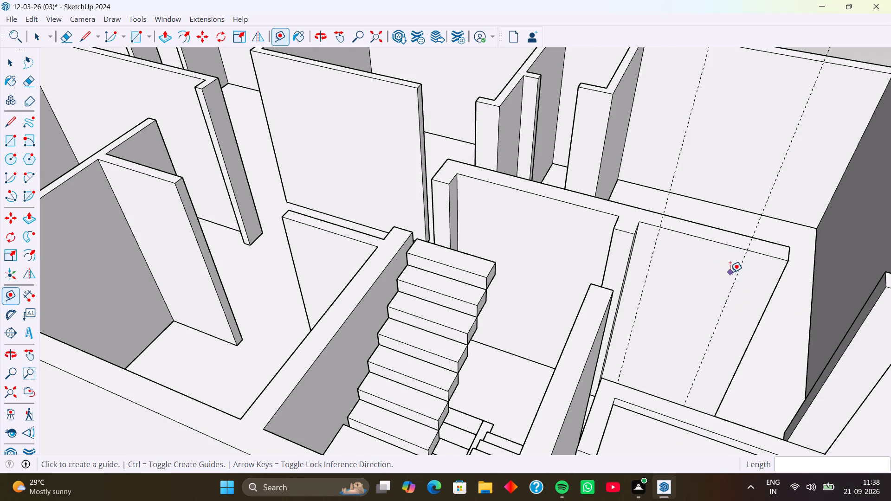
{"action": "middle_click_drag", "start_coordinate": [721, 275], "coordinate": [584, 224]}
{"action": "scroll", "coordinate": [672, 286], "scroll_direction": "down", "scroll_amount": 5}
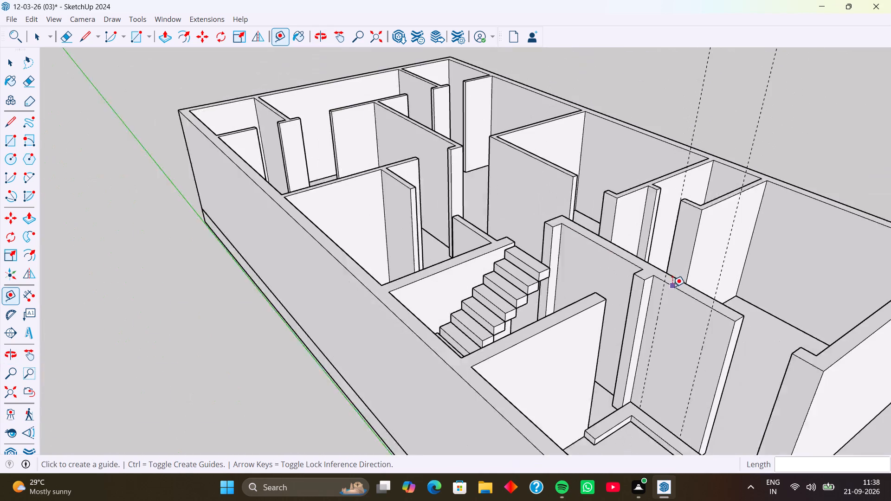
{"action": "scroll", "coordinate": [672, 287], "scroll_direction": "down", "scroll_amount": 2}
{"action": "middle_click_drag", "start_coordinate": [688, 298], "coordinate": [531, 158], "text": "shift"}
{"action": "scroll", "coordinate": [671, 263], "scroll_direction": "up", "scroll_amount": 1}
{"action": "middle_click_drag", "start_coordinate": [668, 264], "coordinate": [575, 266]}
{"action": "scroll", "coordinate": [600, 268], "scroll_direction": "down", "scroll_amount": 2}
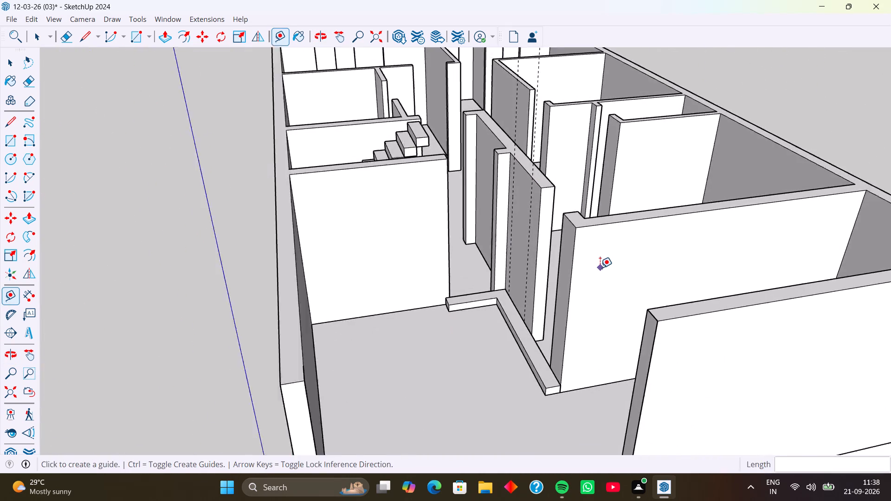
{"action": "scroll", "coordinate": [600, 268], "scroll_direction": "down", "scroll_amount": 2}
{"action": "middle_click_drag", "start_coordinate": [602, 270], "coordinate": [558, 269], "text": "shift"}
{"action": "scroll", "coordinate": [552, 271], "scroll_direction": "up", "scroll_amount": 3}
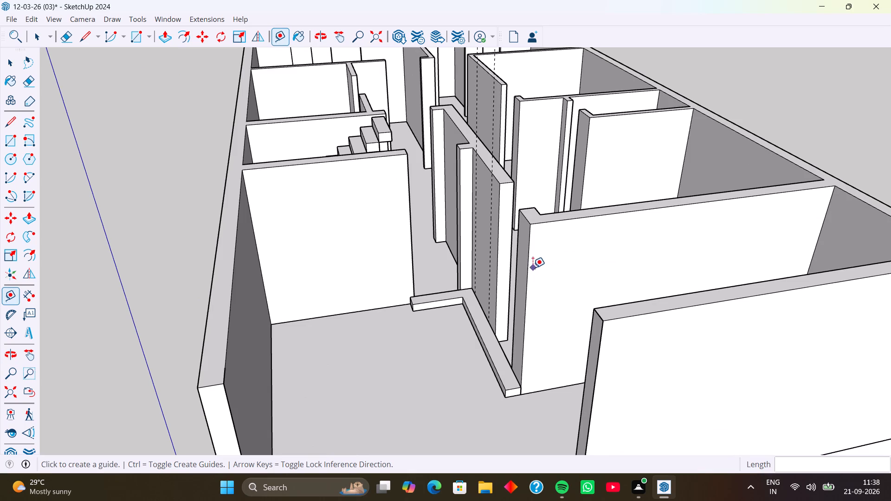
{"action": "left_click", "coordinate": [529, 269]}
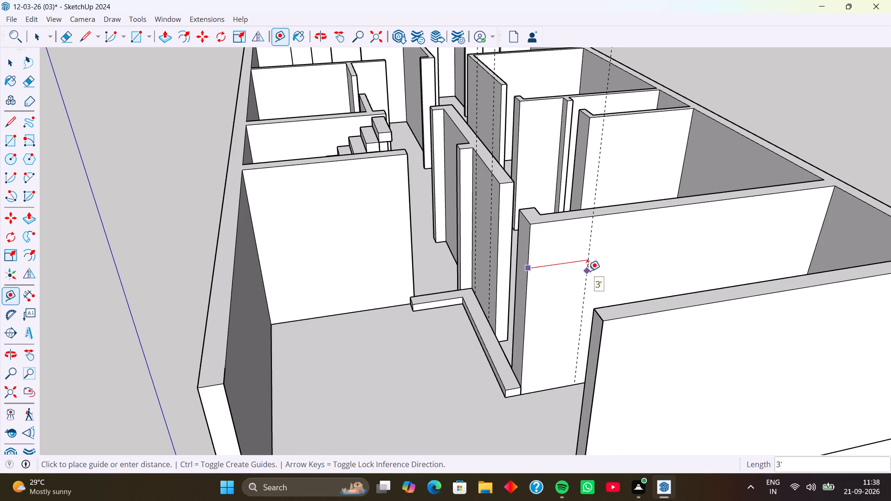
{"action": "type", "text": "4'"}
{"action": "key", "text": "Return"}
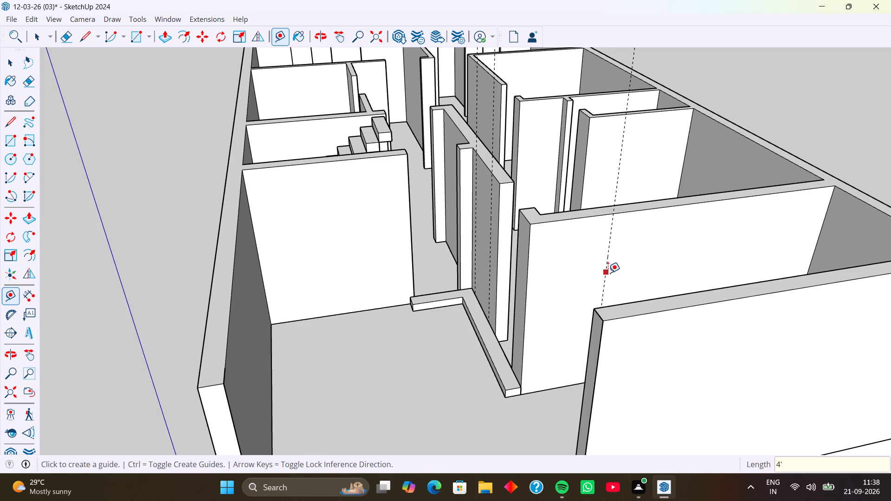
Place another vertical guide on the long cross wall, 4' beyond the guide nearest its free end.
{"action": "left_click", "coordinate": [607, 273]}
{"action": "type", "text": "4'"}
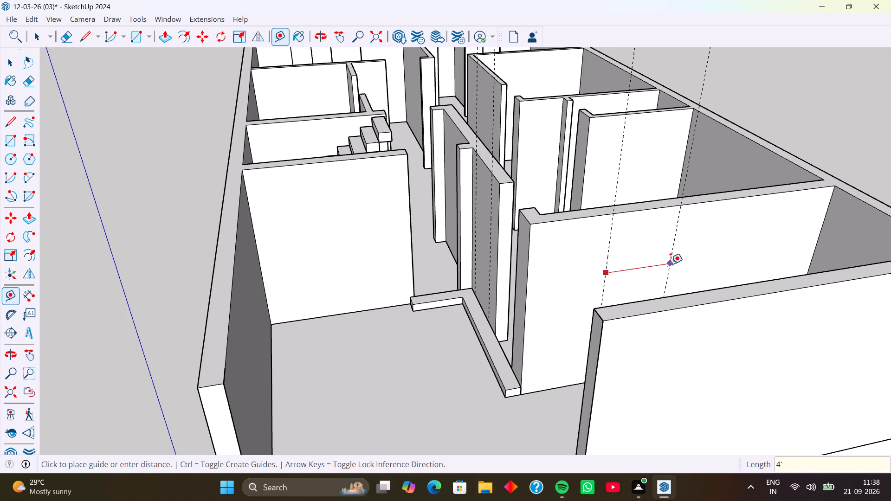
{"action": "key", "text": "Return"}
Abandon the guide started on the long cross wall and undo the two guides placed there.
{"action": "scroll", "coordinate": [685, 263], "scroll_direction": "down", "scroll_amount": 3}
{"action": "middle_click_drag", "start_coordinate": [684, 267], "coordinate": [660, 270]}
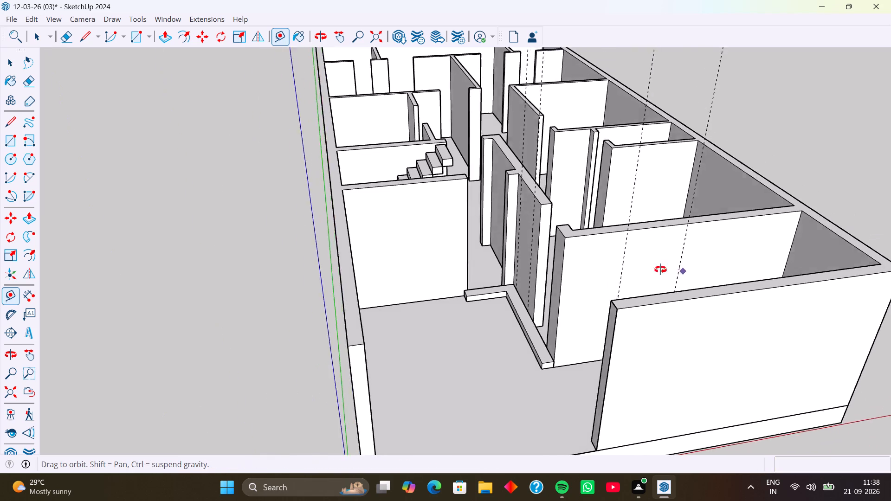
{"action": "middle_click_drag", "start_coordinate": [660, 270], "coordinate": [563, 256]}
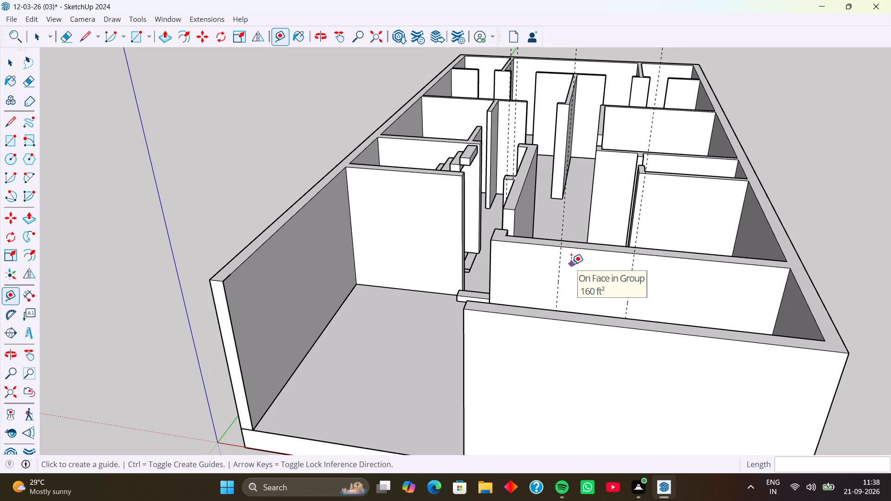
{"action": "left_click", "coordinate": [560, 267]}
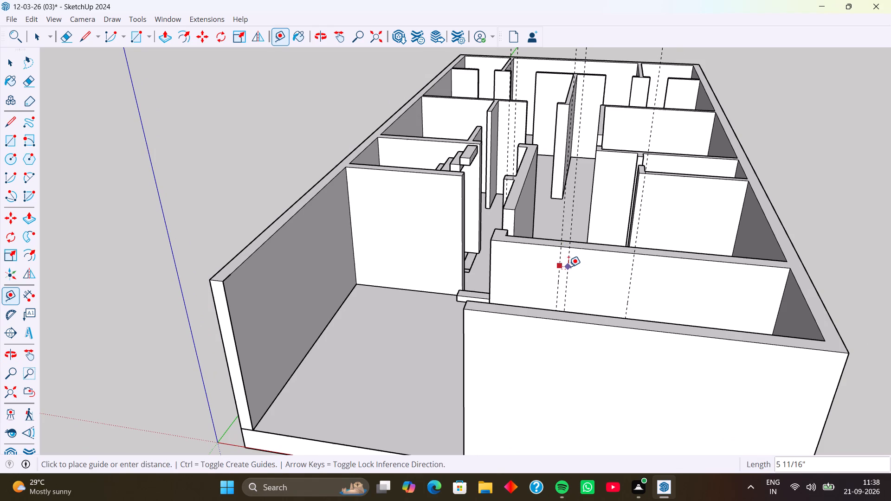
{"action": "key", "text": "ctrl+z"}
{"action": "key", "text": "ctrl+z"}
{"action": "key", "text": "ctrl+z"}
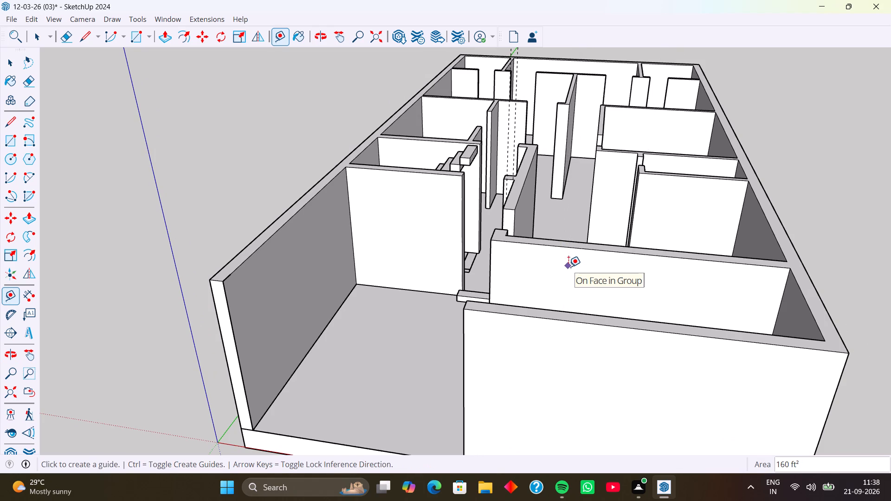
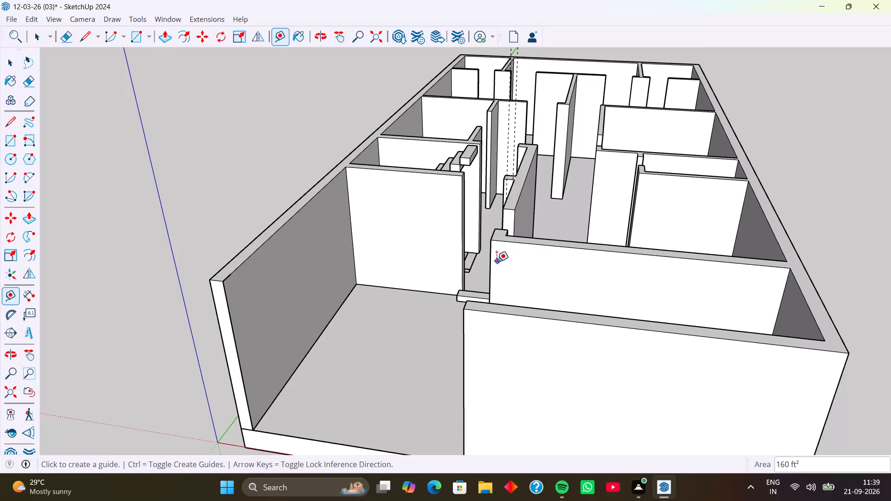
Place a vertical guide on the long cross wall behind the front wall, 5' from its free end.
{"action": "left_click", "coordinate": [492, 264]}
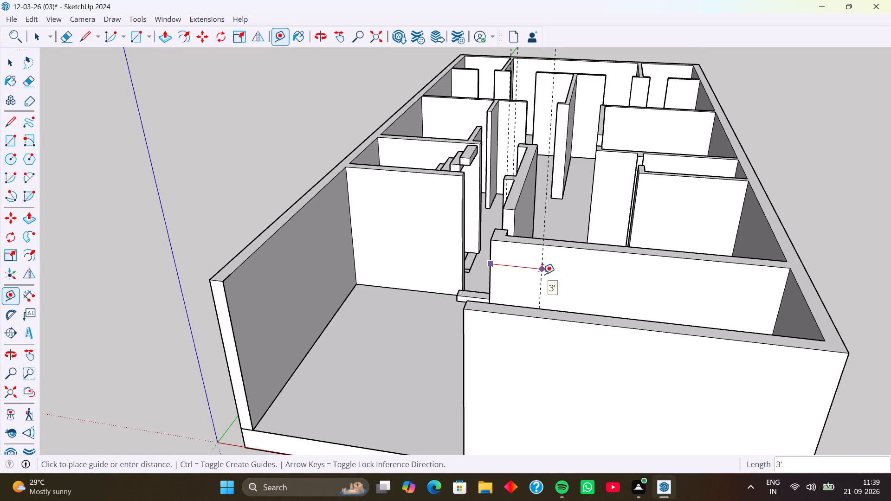
{"action": "type", "text": "5'"}
{"action": "key", "text": "Return"}
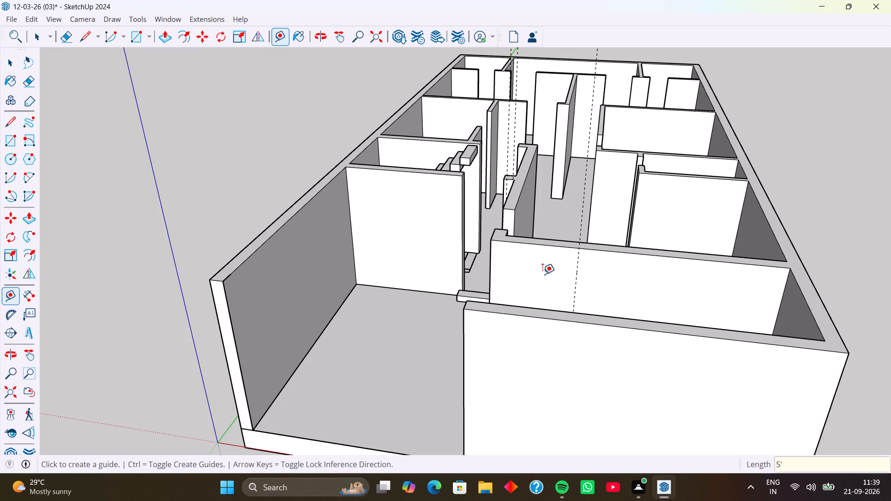
Place a second vertical guide on the long cross wall, 4' beyond the guide nearest its free end.
{"action": "left_click", "coordinate": [576, 279]}
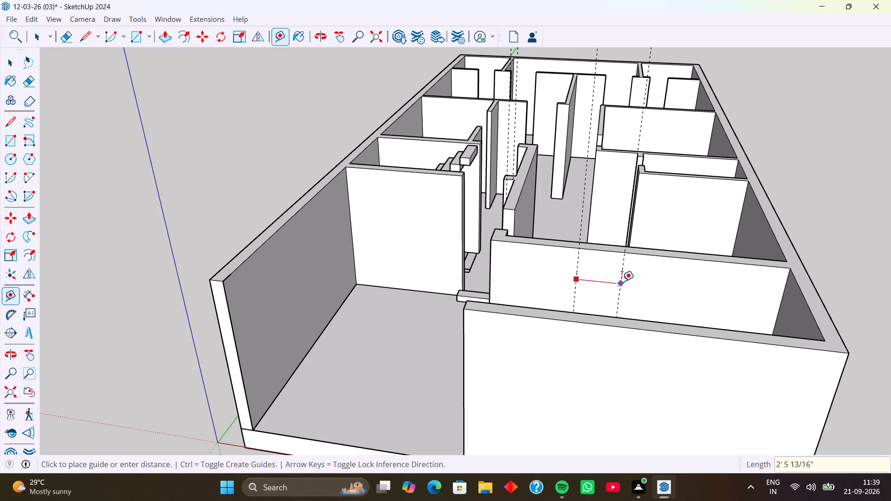
{"action": "type", "text": "4'"}
{"action": "key", "text": "Return"}
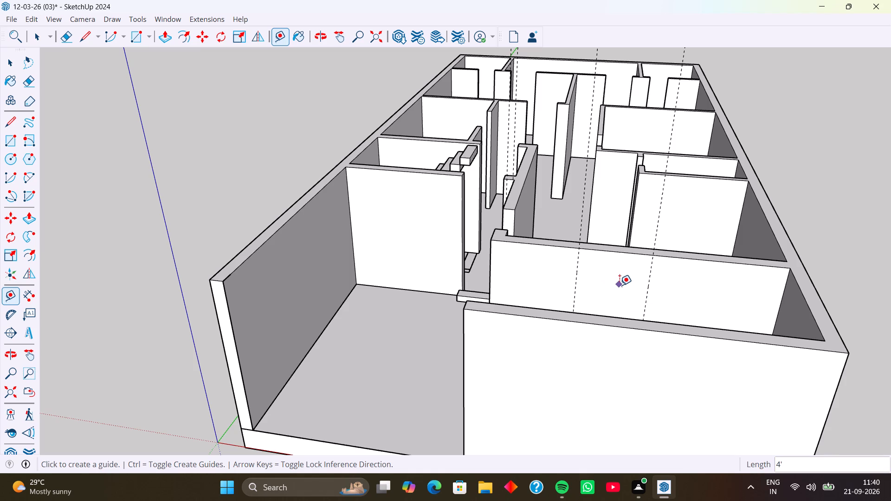
Place a horizontal guide on the long cross wall, 3' above its bottom edge at the floor.
{"action": "middle_click_drag", "start_coordinate": [604, 288], "coordinate": [693, 288]}
{"action": "middle_click_drag", "start_coordinate": [607, 284], "coordinate": [674, 305]}
{"action": "scroll", "coordinate": [629, 322], "scroll_direction": "up", "scroll_amount": 5}
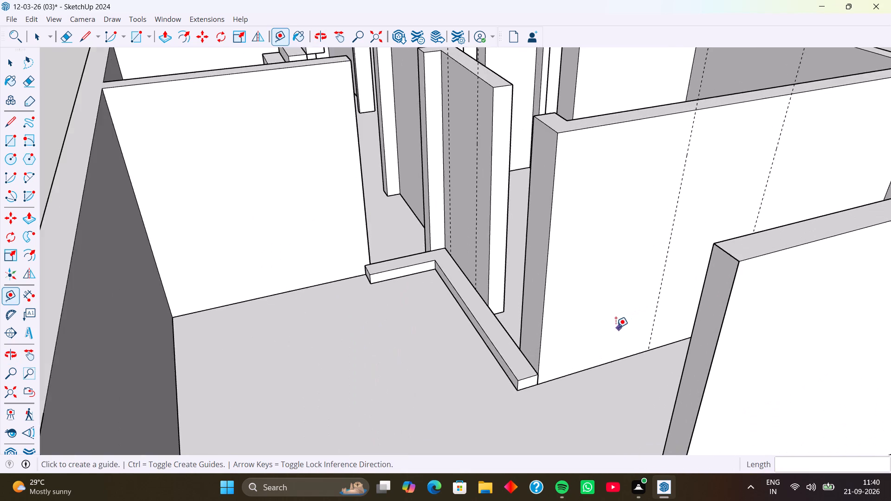
{"action": "scroll", "coordinate": [616, 328], "scroll_direction": "up", "scroll_amount": 2}
{"action": "middle_click_drag", "start_coordinate": [612, 295], "coordinate": [606, 243]}
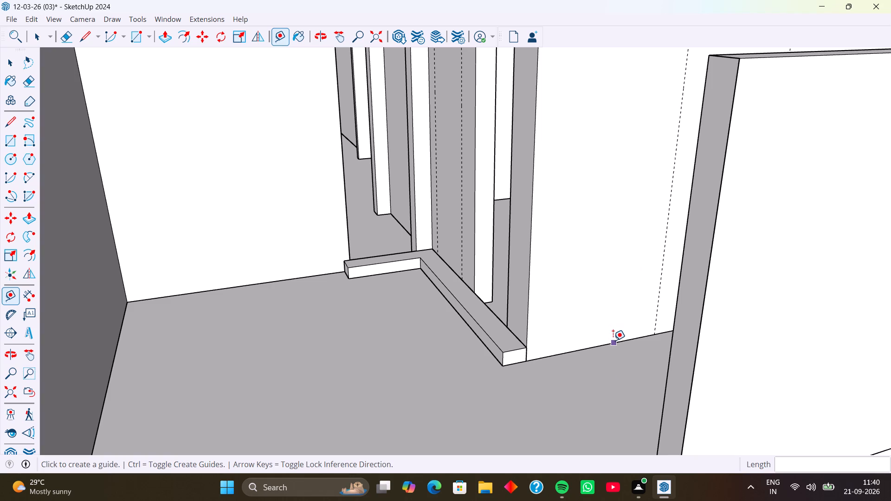
{"action": "left_click", "coordinate": [613, 340]}
{"action": "type", "text": "3'"}
{"action": "key", "text": "Return"}
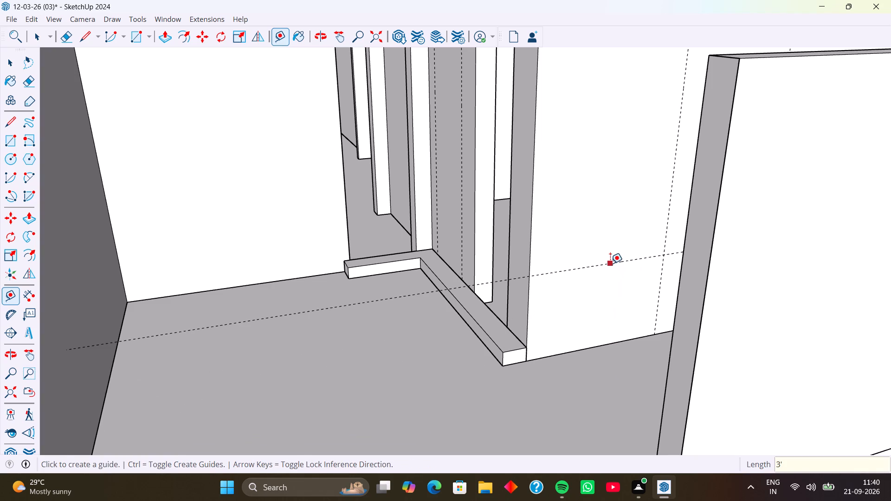
Place a second horizontal guide on the long cross wall, 4' above the lower horizontal guide.
{"action": "left_click", "coordinate": [610, 263]}
{"action": "type", "text": "4'"}
{"action": "key", "text": "Return"}
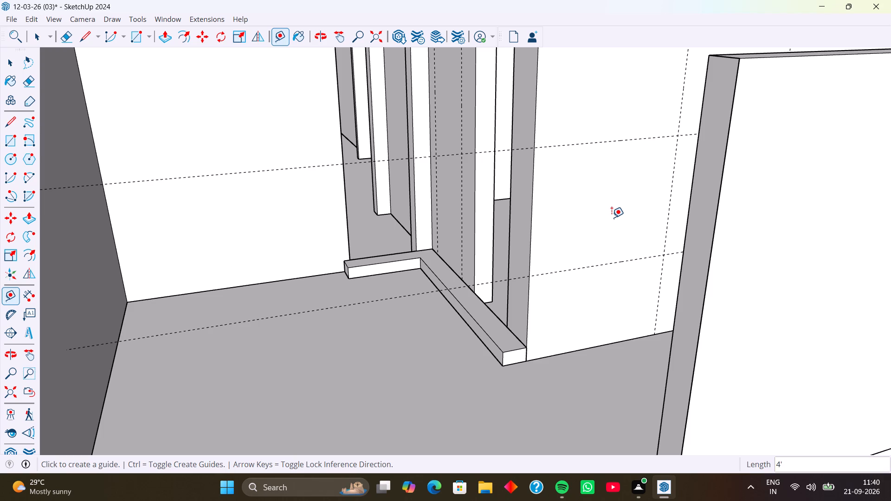
{"action": "left_click", "coordinate": [612, 218]}
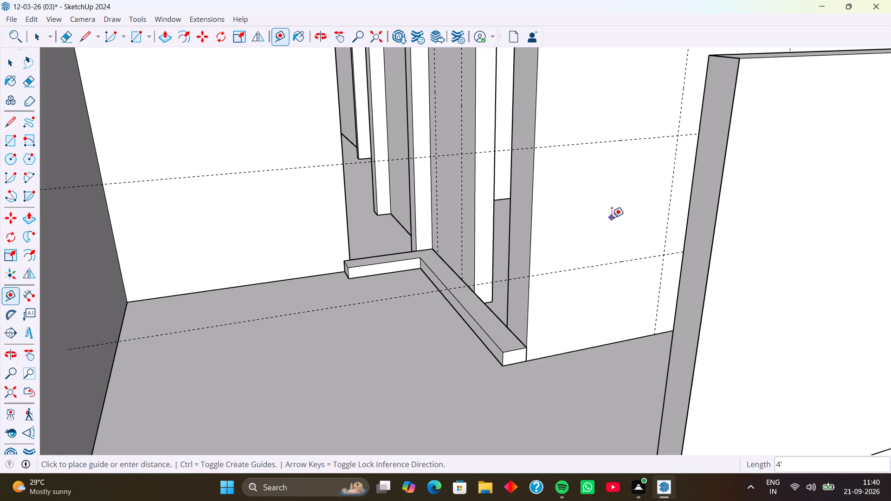
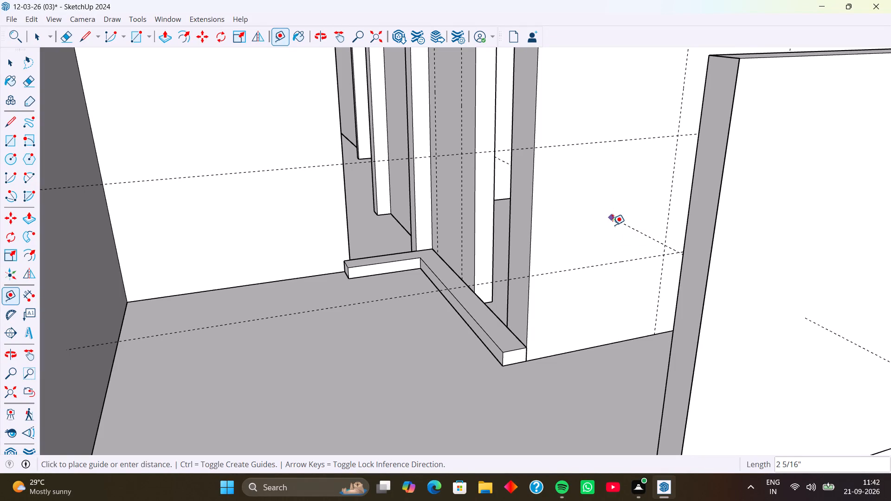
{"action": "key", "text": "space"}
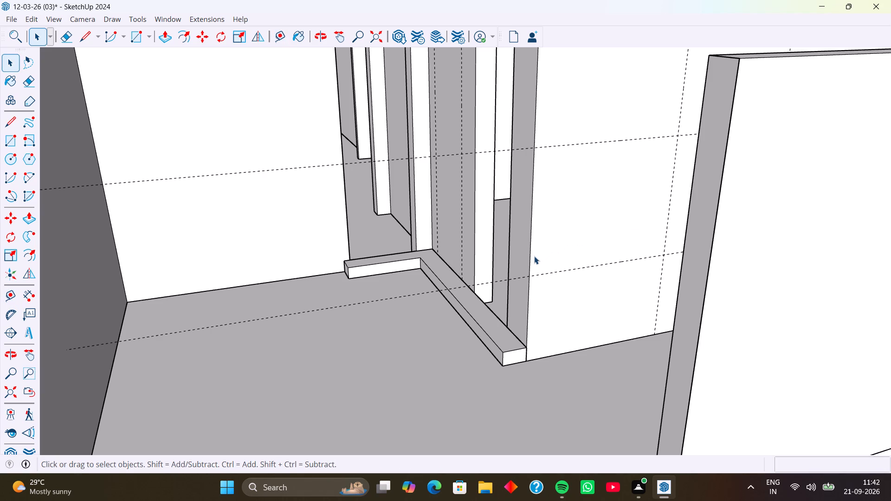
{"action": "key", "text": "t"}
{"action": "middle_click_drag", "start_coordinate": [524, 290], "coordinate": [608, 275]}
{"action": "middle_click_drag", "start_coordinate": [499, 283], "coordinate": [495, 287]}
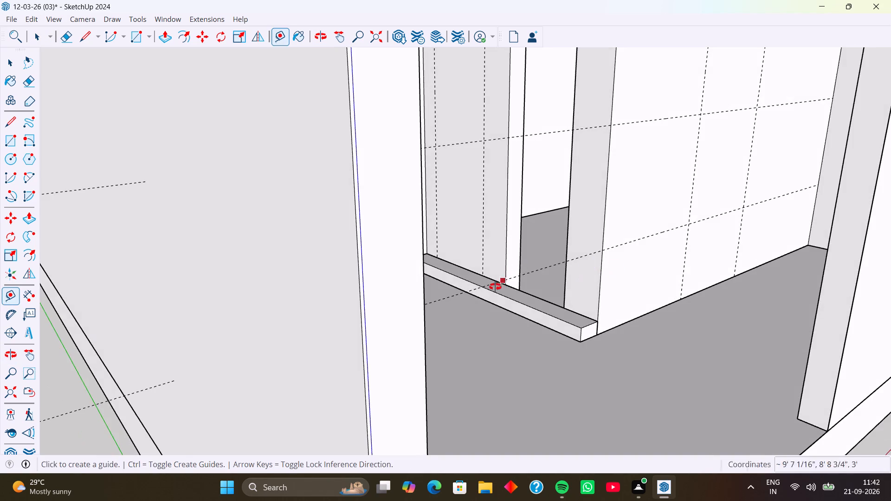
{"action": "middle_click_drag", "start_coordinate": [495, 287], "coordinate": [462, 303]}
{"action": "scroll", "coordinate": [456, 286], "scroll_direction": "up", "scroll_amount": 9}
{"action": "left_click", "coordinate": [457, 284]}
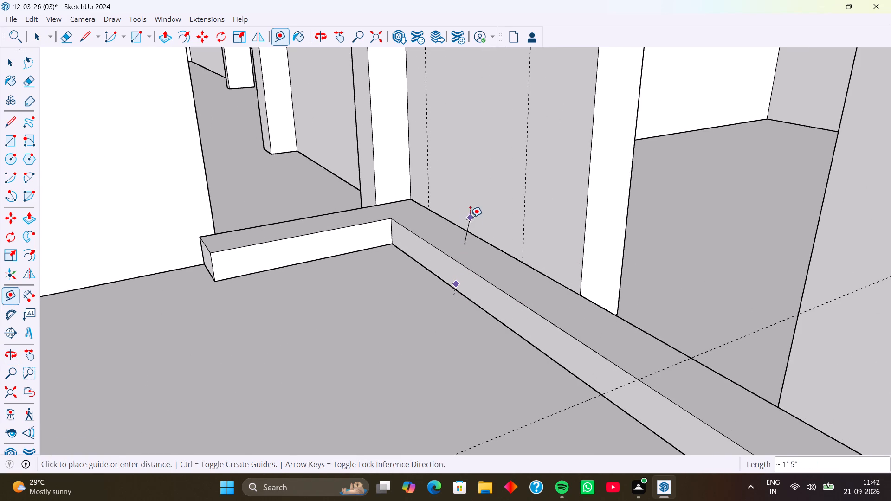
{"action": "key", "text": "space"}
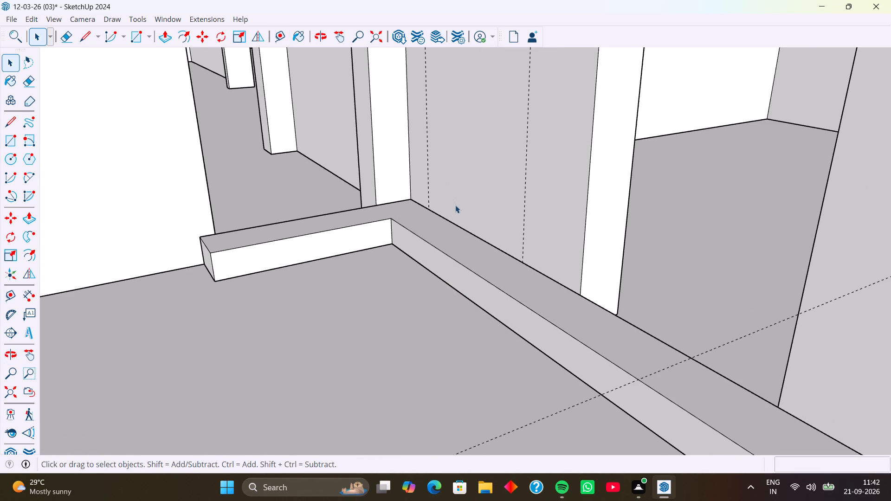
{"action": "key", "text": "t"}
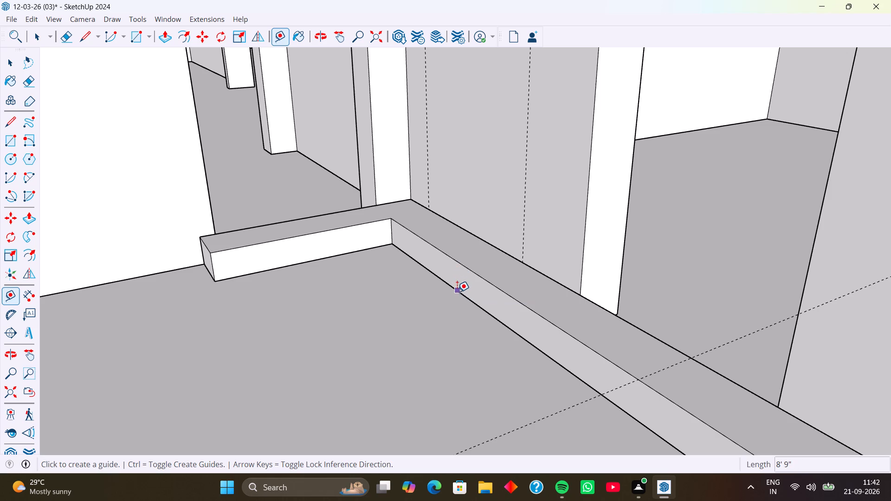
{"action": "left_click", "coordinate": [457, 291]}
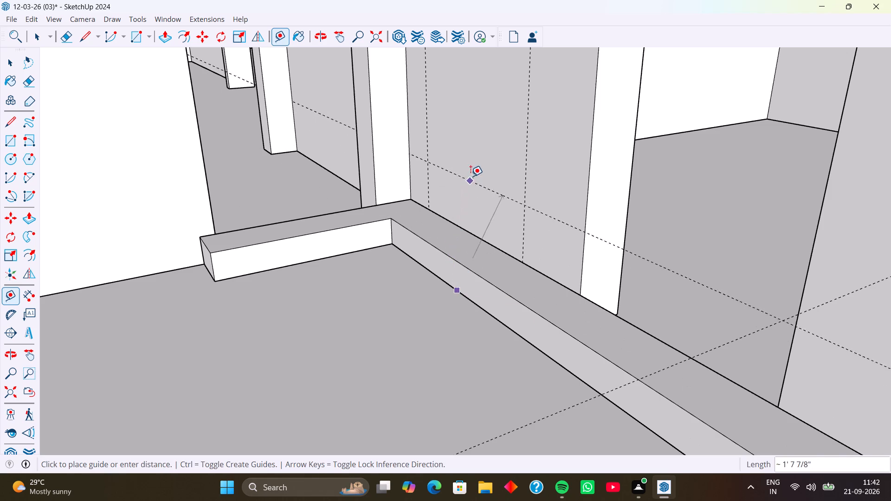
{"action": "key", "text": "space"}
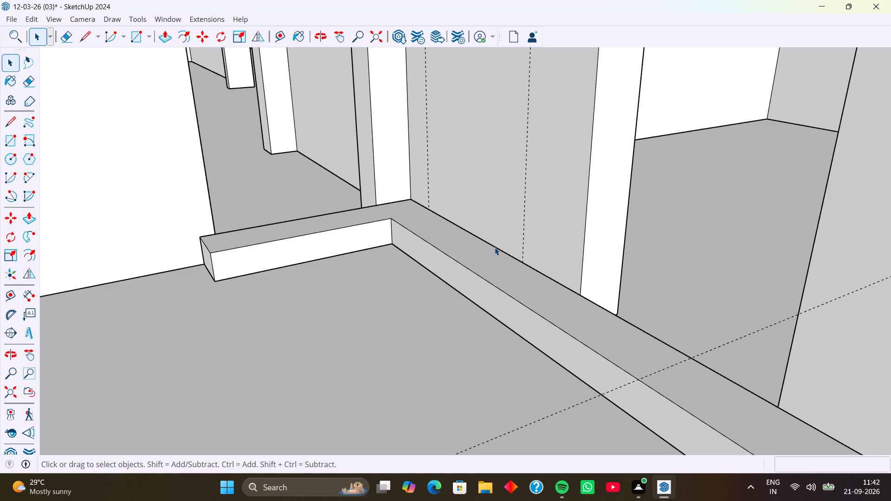
Hide the low plinth group that runs along the floor in front of the short interior wall.
{"action": "key", "text": "t"}
{"action": "middle_click_drag", "start_coordinate": [579, 289], "coordinate": [575, 290]}
{"action": "key", "text": "space"}
{"action": "left_click", "coordinate": [557, 299]}
{"action": "right_click", "coordinate": [557, 300]}
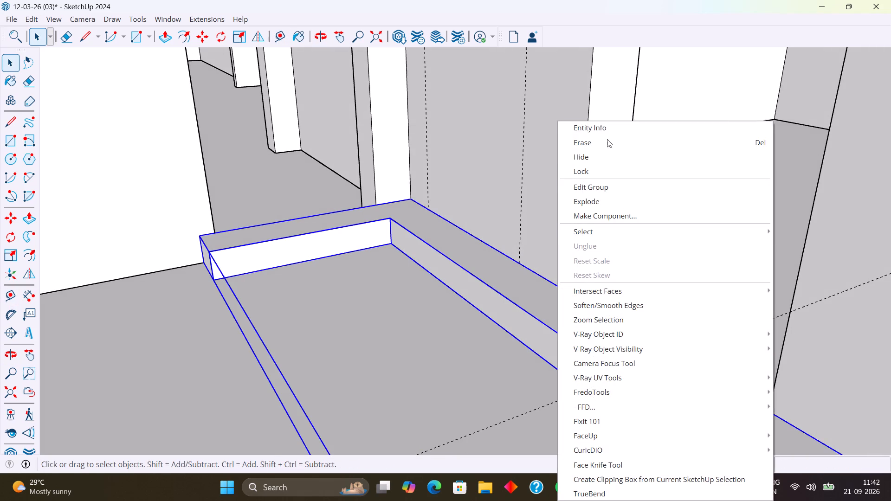
{"action": "left_click", "coordinate": [615, 162]}
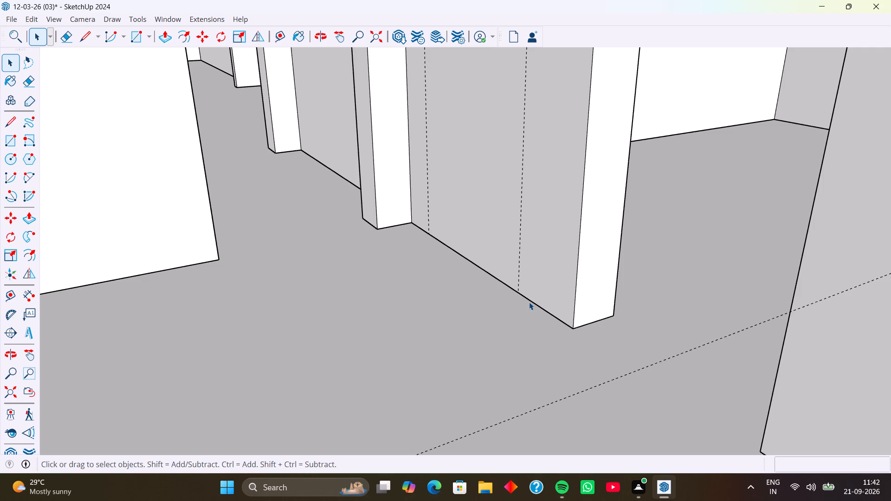
Place a horizontal guide on the short interior wall, 3' above its bottom edge at the floor.
{"action": "key", "text": "t"}
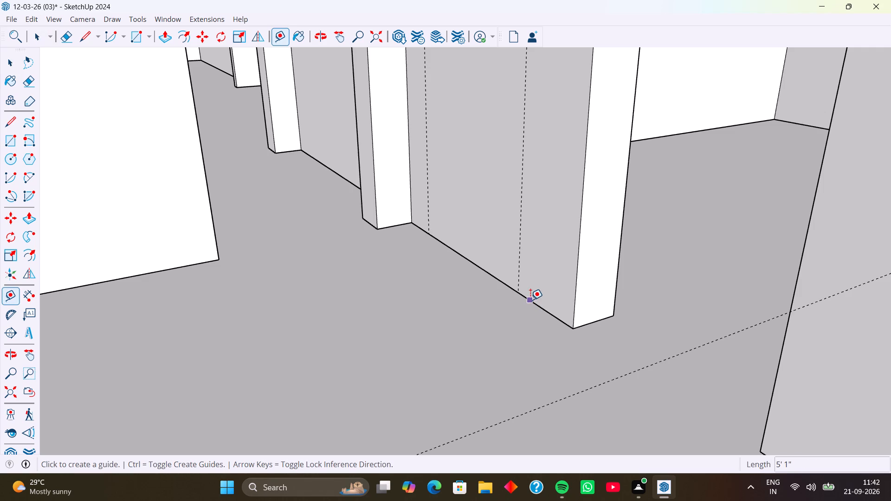
{"action": "left_click", "coordinate": [530, 300]}
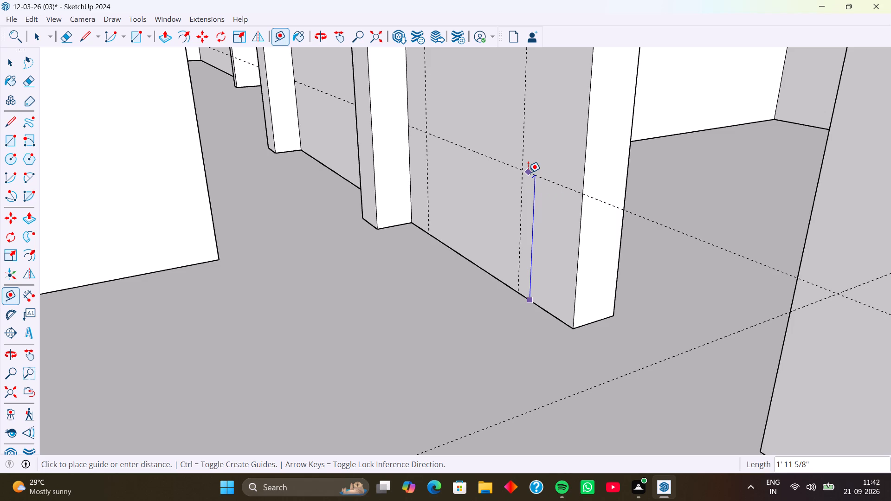
{"action": "type", "text": "3'"}
{"action": "key", "text": "Return"}
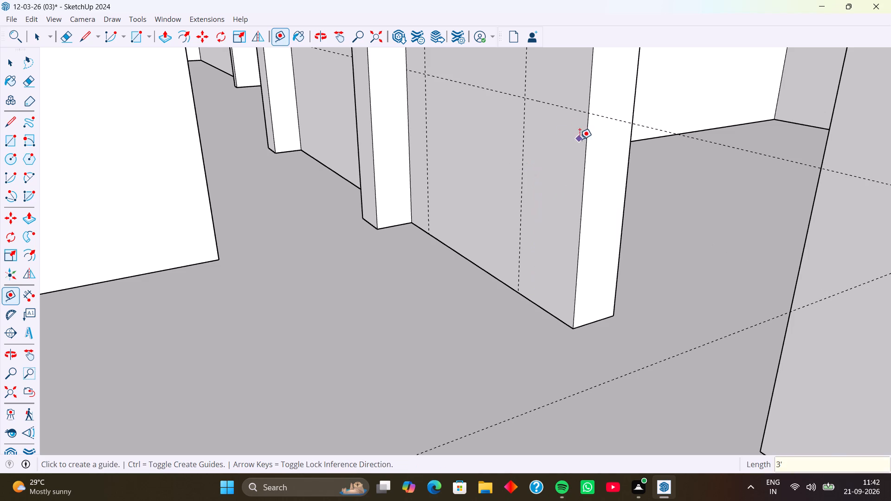
Place a second horizontal guide on the short interior wall, 4' above the lower horizontal guide.
{"action": "scroll", "coordinate": [578, 144], "scroll_direction": "down", "scroll_amount": 4}
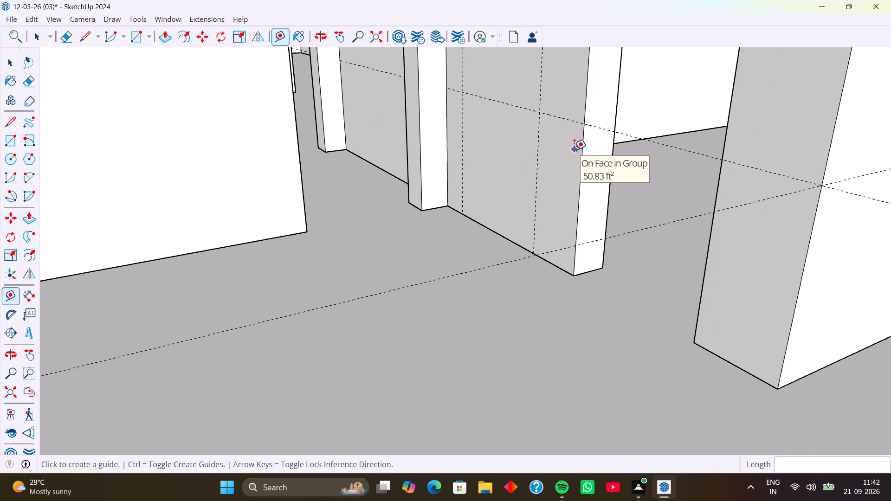
{"action": "left_click", "coordinate": [557, 116]}
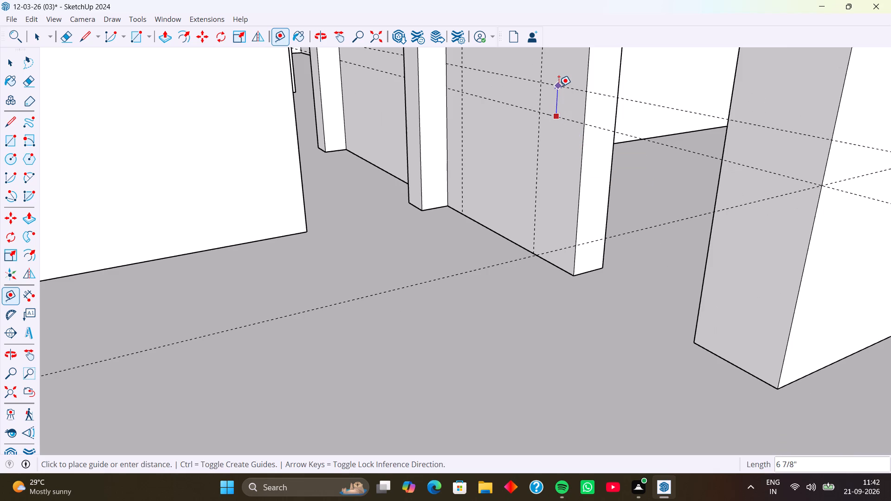
{"action": "scroll", "coordinate": [559, 86], "scroll_direction": "down", "scroll_amount": 2}
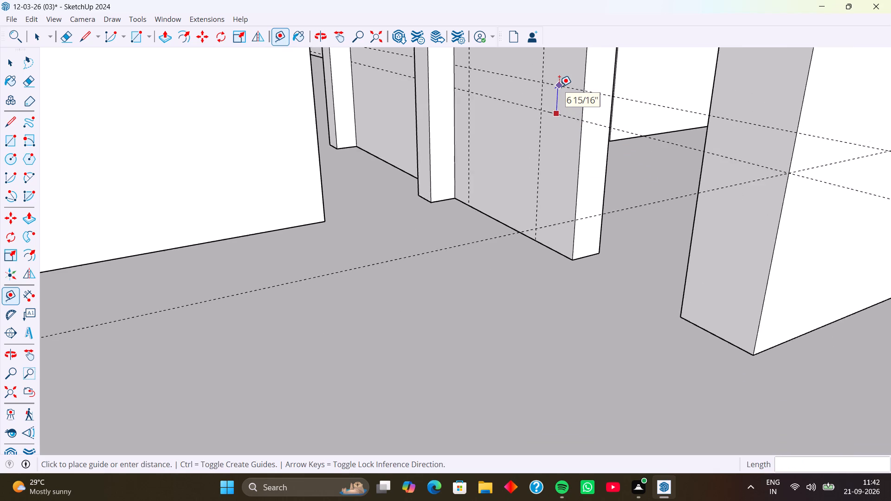
{"action": "scroll", "coordinate": [559, 86], "scroll_direction": "down", "scroll_amount": 1}
{"action": "middle_click_drag", "start_coordinate": [559, 86], "coordinate": [528, 206], "text": "shift"}
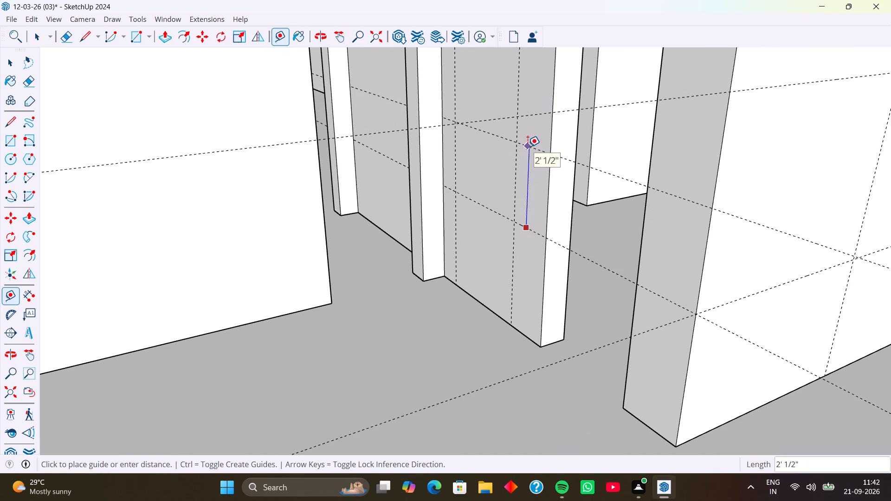
{"action": "type", "text": "4'"}
{"action": "key", "text": "Return"}
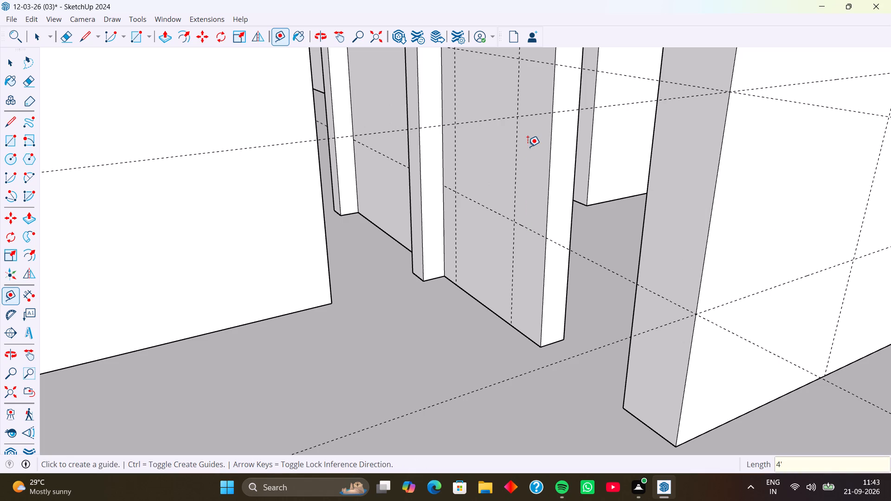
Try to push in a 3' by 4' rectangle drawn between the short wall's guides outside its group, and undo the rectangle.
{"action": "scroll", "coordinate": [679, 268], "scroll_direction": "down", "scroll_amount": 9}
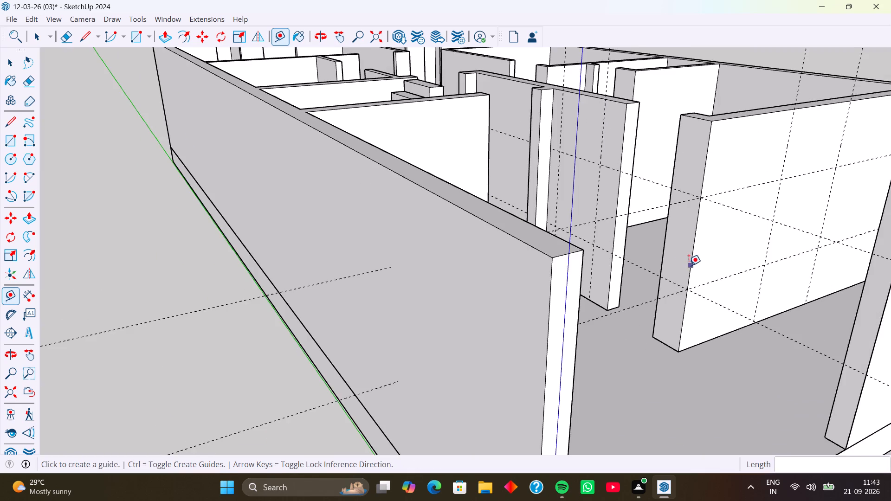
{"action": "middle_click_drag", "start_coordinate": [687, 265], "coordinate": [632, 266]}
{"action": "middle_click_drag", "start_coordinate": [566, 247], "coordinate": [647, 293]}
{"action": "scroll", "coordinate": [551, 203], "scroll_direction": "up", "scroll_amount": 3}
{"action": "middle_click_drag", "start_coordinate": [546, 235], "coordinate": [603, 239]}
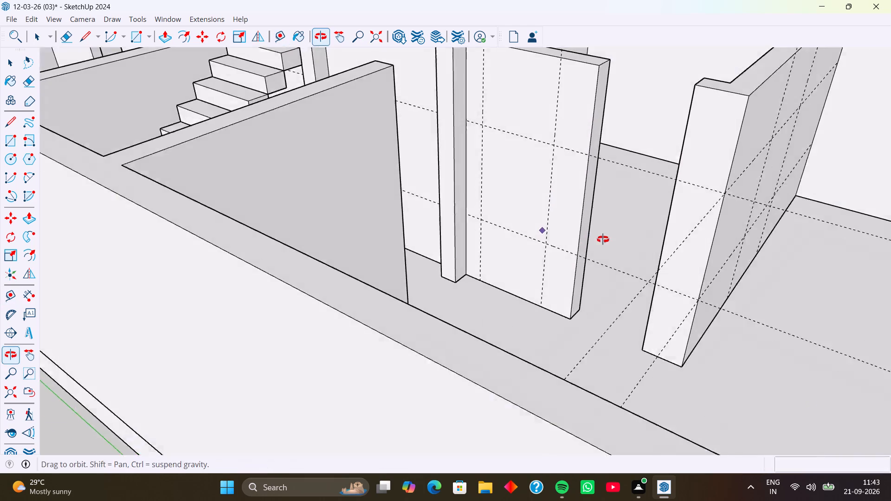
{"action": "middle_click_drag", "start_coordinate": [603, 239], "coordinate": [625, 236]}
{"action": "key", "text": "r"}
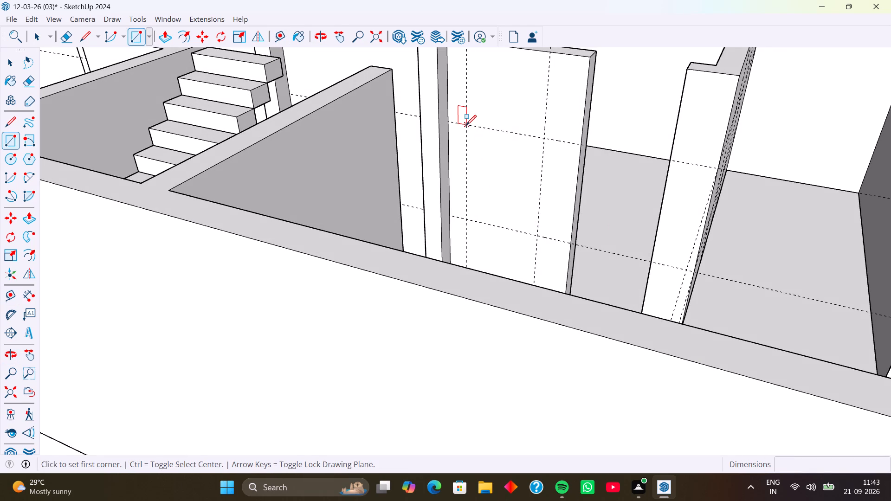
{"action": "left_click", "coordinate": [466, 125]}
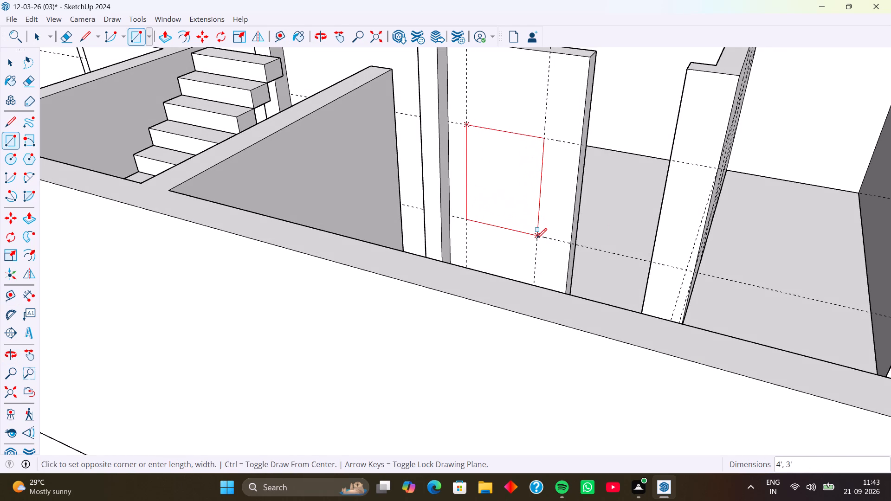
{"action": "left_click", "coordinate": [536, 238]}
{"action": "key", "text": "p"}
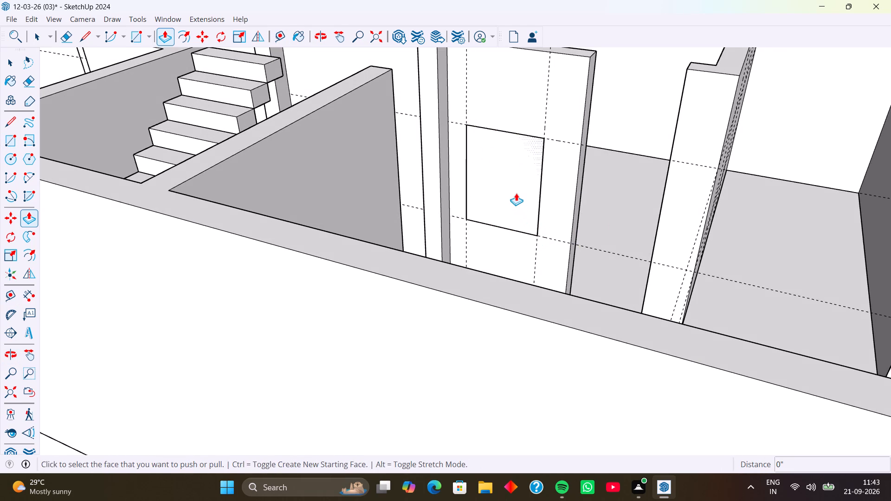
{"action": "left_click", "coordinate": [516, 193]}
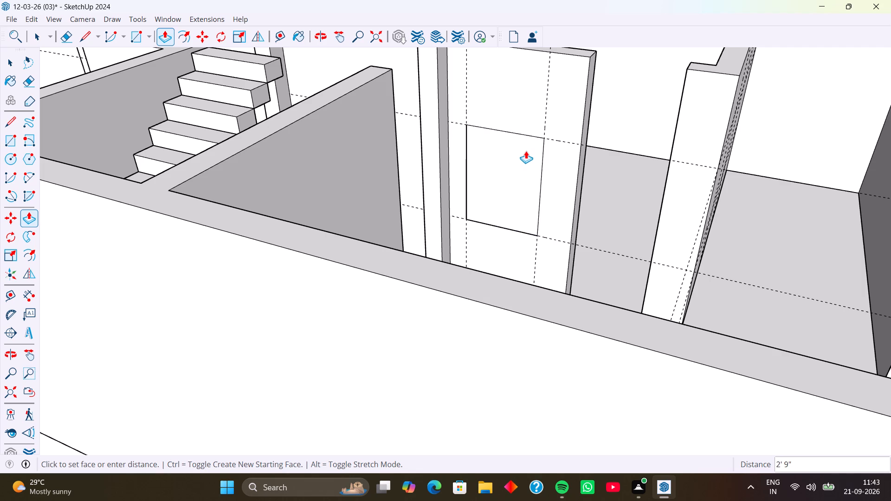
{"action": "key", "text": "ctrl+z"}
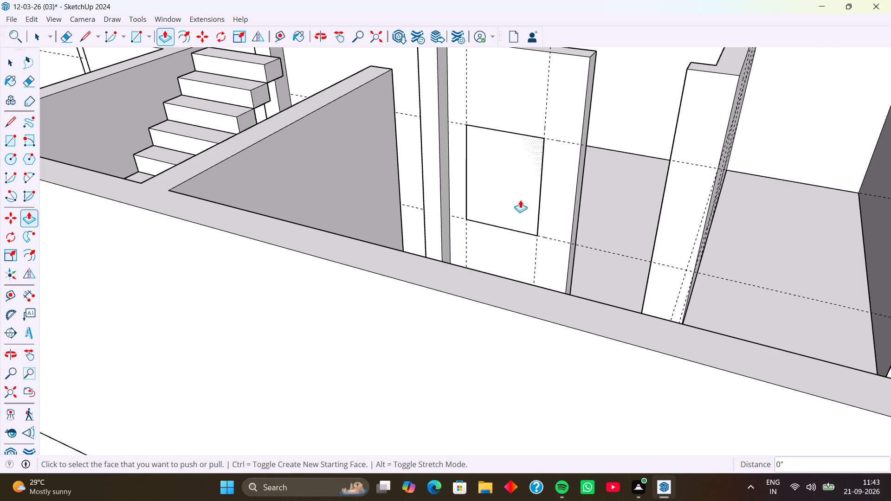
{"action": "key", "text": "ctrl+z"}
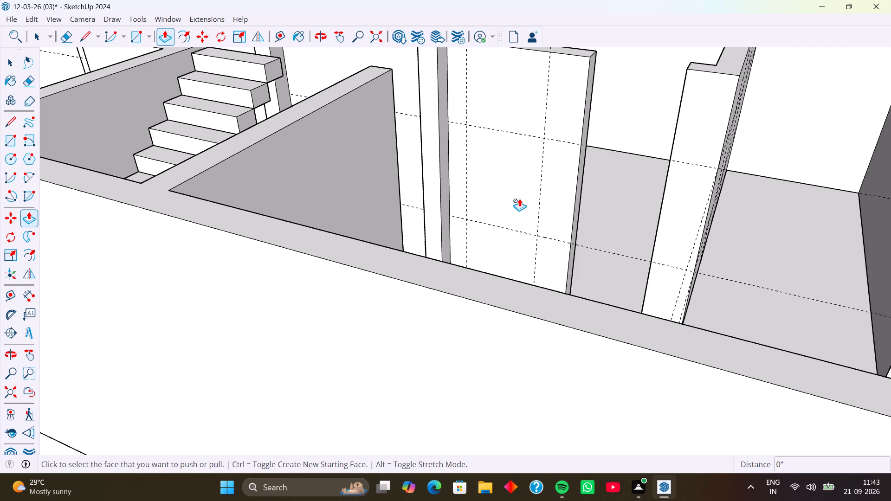
Open the wall group for editing and draw a 3' by 4' window rectangle between the guides on the short wall.
{"action": "key", "text": "space"}
{"action": "double_click", "coordinate": [553, 199]}
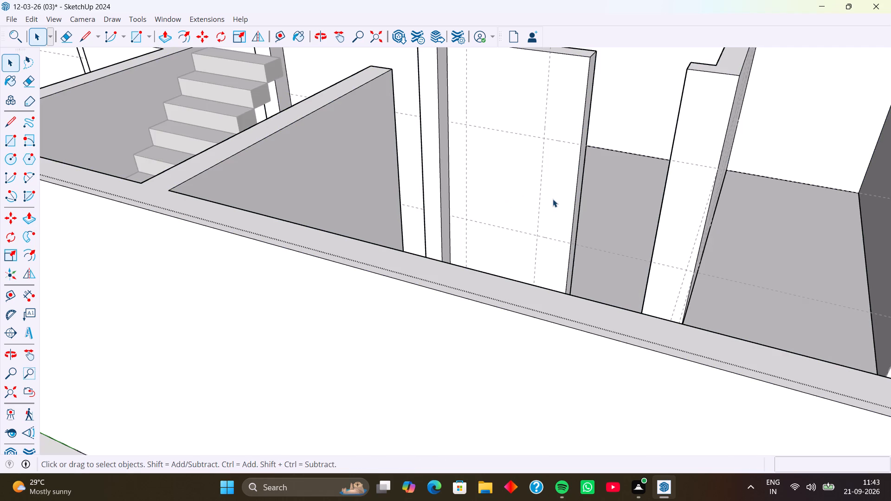
{"action": "left_click", "coordinate": [527, 194]}
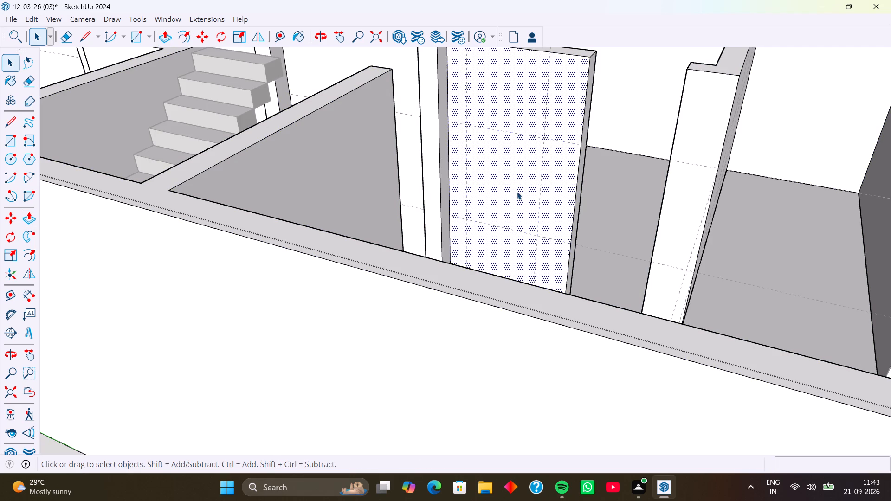
{"action": "key", "text": "r"}
{"action": "left_click", "coordinate": [467, 127]}
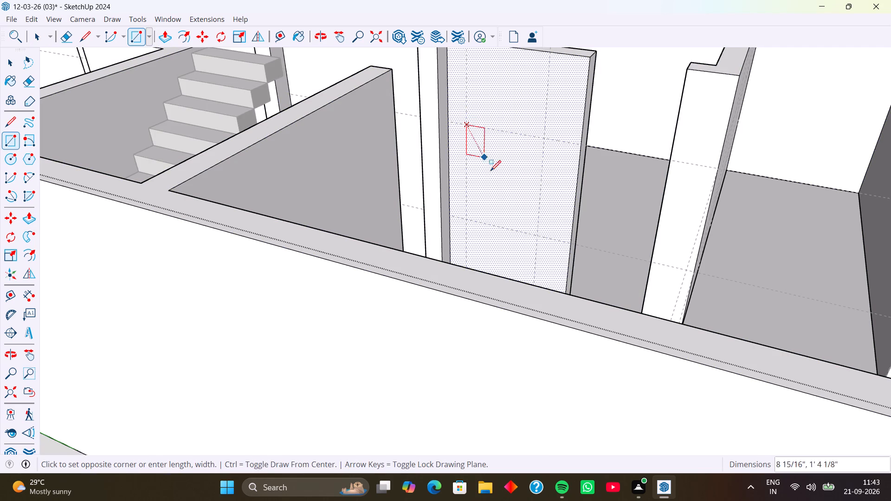
{"action": "left_click", "coordinate": [535, 236]}
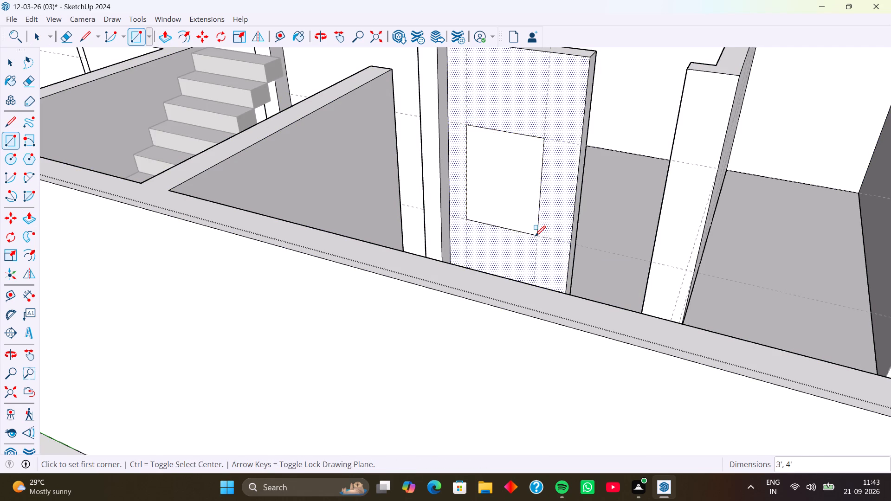
Push the window rectangle 9" through the short wall's thickness to cut the opening.
{"action": "middle_click_drag", "start_coordinate": [529, 232], "coordinate": [586, 240]}
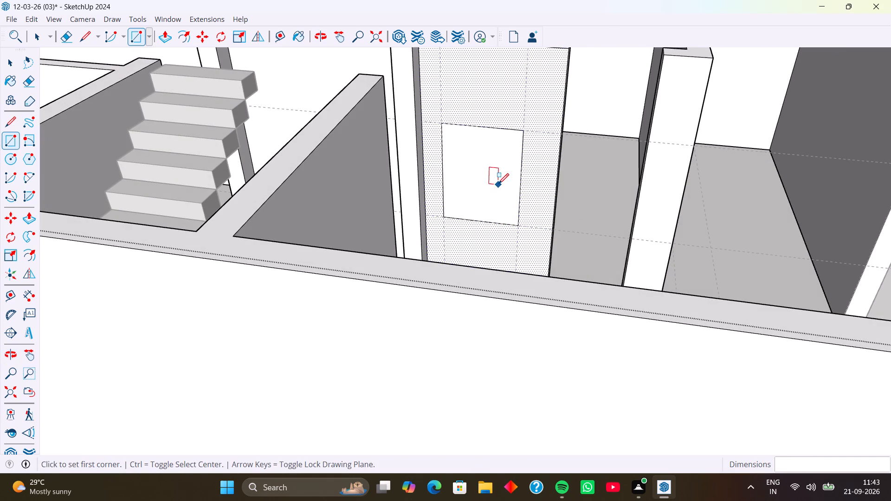
{"action": "key", "text": "space"}
{"action": "left_click", "coordinate": [498, 184]}
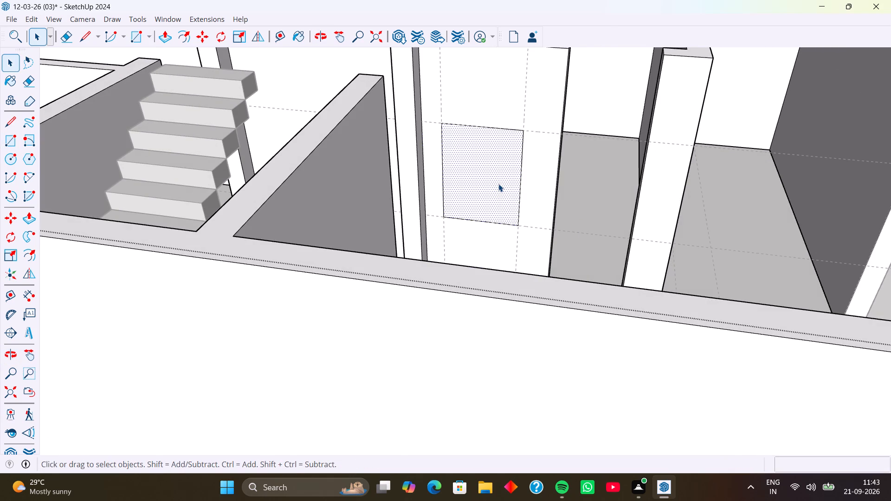
{"action": "key", "text": "p"}
{"action": "left_click", "coordinate": [494, 184]}
{"action": "left_click", "coordinate": [481, 160]}
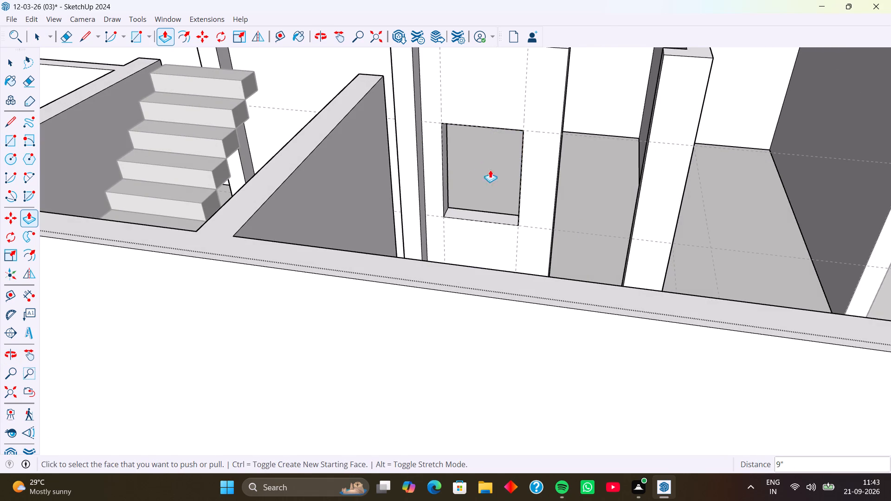
Examine the window opening in the short wall and the guide layout on the long cross wall behind the front wall.
{"action": "middle_click_drag", "start_coordinate": [532, 225], "coordinate": [518, 216]}
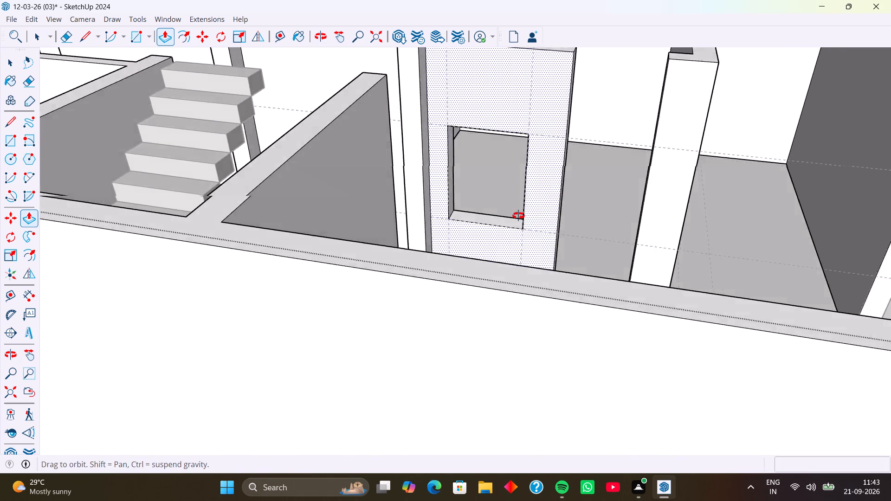
{"action": "middle_click_drag", "start_coordinate": [518, 216], "coordinate": [497, 167]}
{"action": "middle_click_drag", "start_coordinate": [575, 212], "coordinate": [488, 244]}
{"action": "scroll", "coordinate": [601, 234], "scroll_direction": "down", "scroll_amount": 4}
{"action": "middle_click_drag", "start_coordinate": [625, 256], "coordinate": [510, 287]}
{"action": "scroll", "coordinate": [632, 286], "scroll_direction": "down", "scroll_amount": 2}
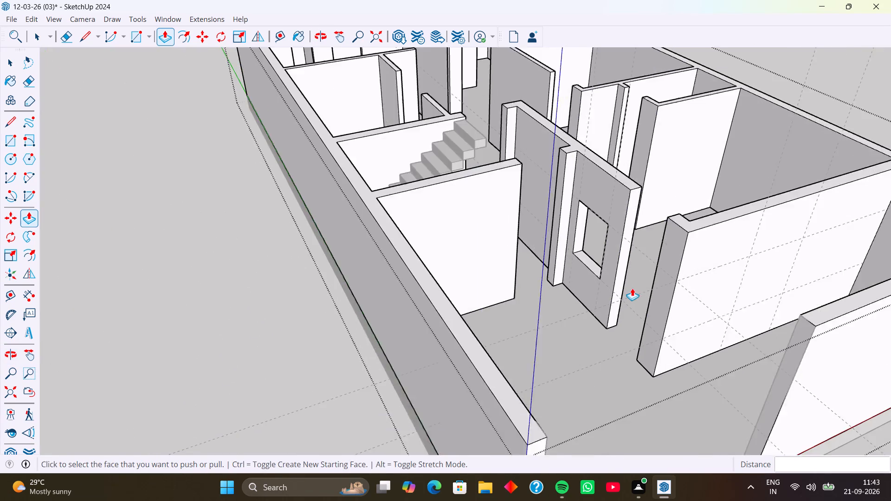
{"action": "scroll", "coordinate": [632, 288], "scroll_direction": "down", "scroll_amount": 2}
{"action": "middle_click_drag", "start_coordinate": [660, 283], "coordinate": [548, 273]}
{"action": "middle_click_drag", "start_coordinate": [662, 287], "coordinate": [560, 312]}
{"action": "scroll", "coordinate": [614, 305], "scroll_direction": "up", "scroll_amount": 2}
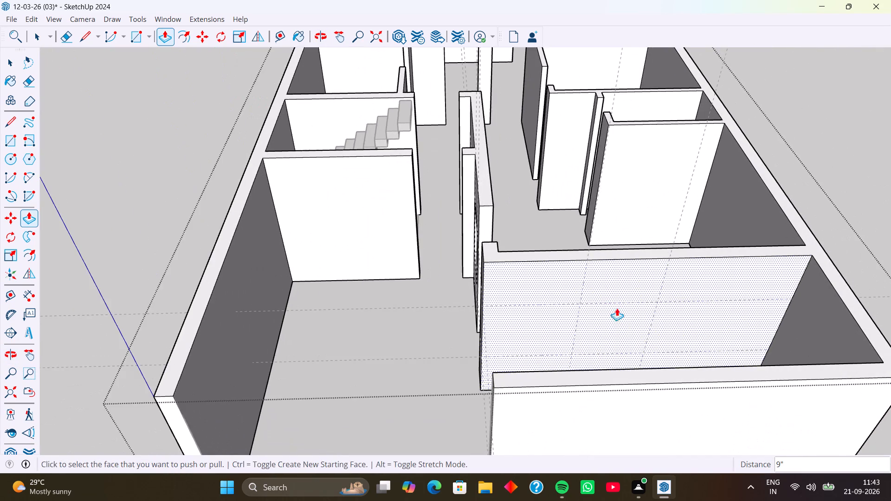
Draw a 4' by 4' window rectangle between the guides on the long cross wall behind the front wall.
{"action": "middle_click_drag", "start_coordinate": [611, 309], "coordinate": [550, 279]}
{"action": "key", "text": "space"}
{"action": "left_click", "coordinate": [554, 287]}
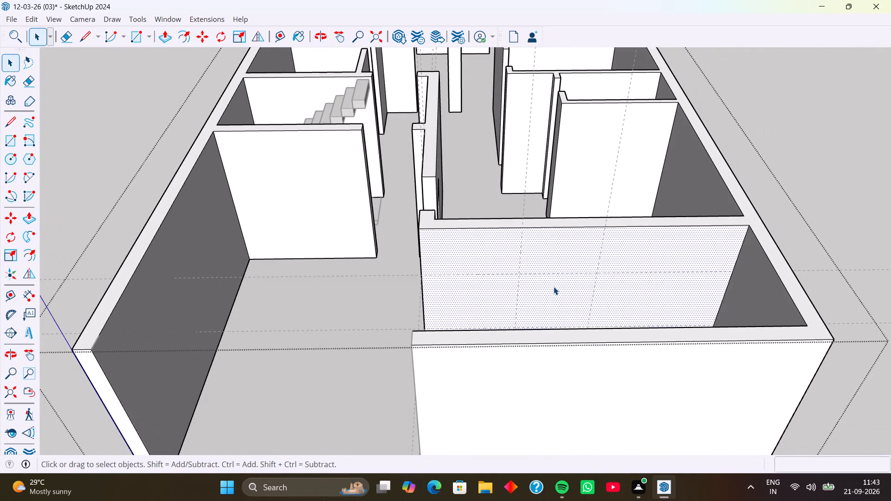
{"action": "key", "text": "r"}
{"action": "middle_click_drag", "start_coordinate": [558, 299], "coordinate": [547, 314]}
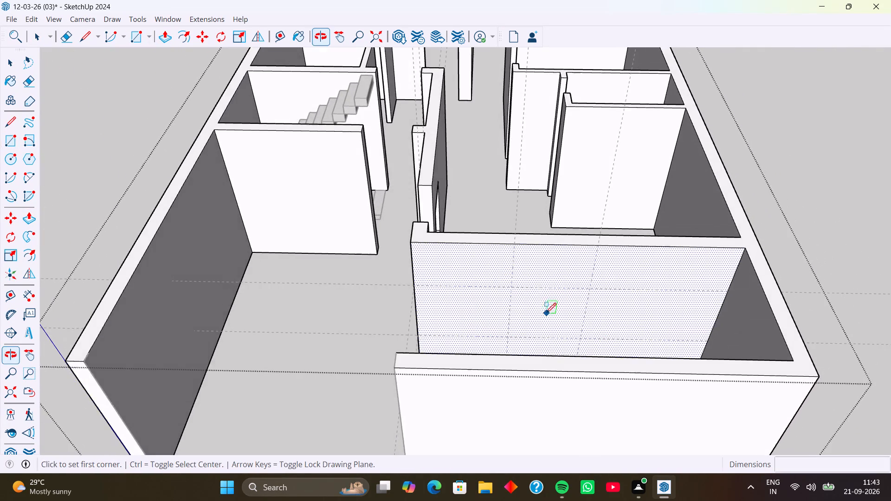
{"action": "scroll", "coordinate": [519, 299], "scroll_direction": "up", "scroll_amount": 7}
{"action": "left_click", "coordinate": [502, 277]}
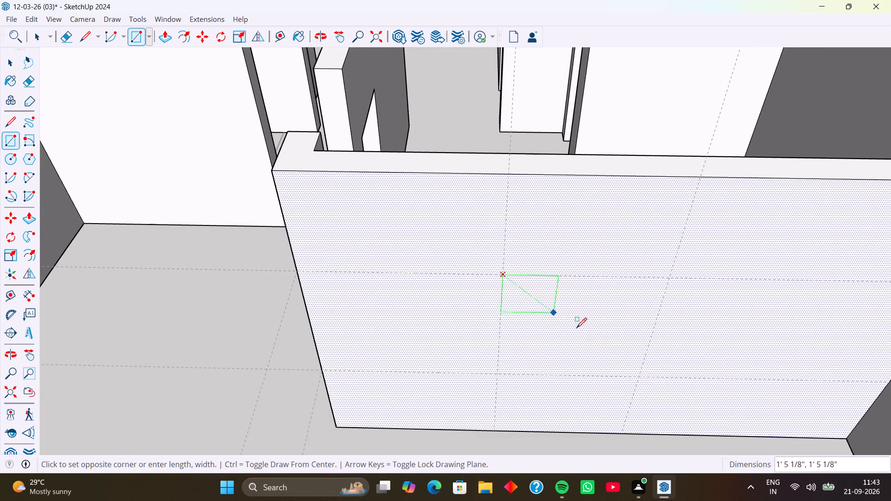
{"action": "left_click", "coordinate": [639, 379]}
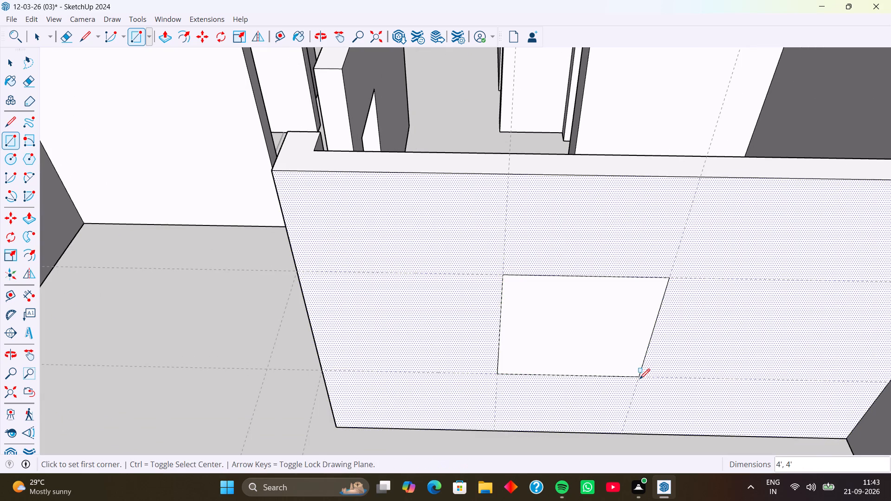
Push the window rectangle 9" through the long cross wall to cut the opening, and close the wall group.
{"action": "key", "text": "space"}
{"action": "left_click", "coordinate": [600, 347]}
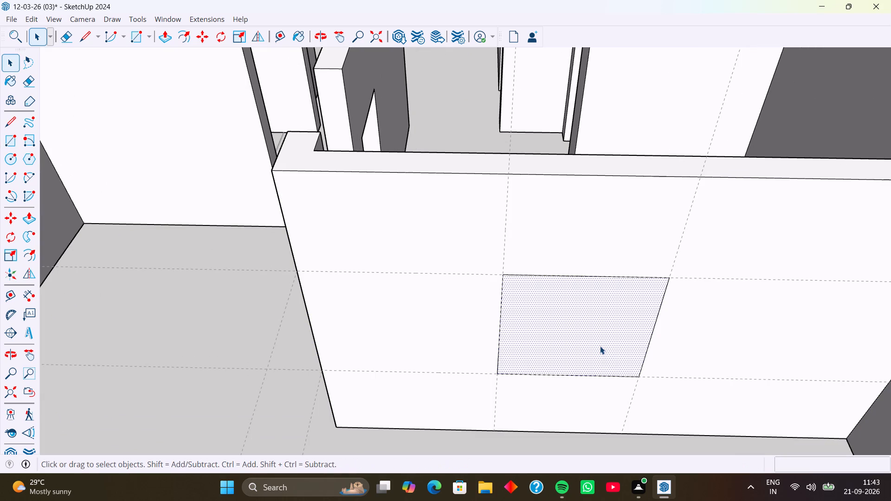
{"action": "key", "text": "p"}
{"action": "left_click", "coordinate": [600, 346]}
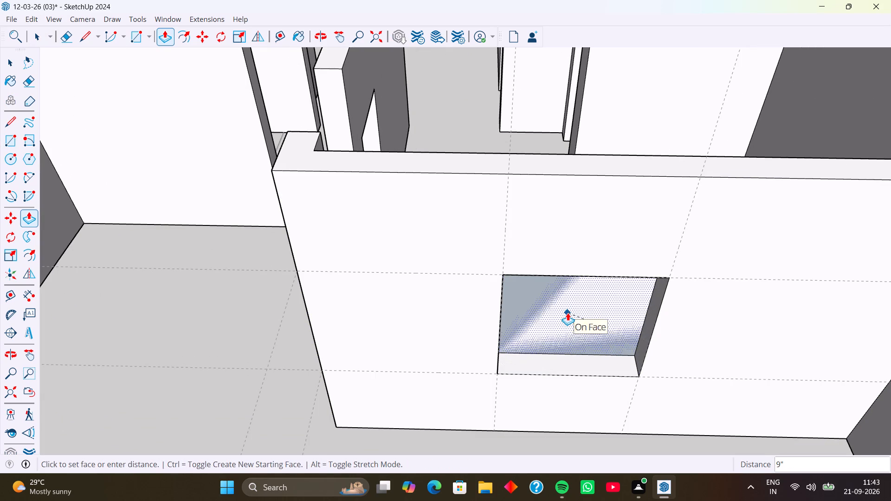
{"action": "left_click", "coordinate": [568, 313]}
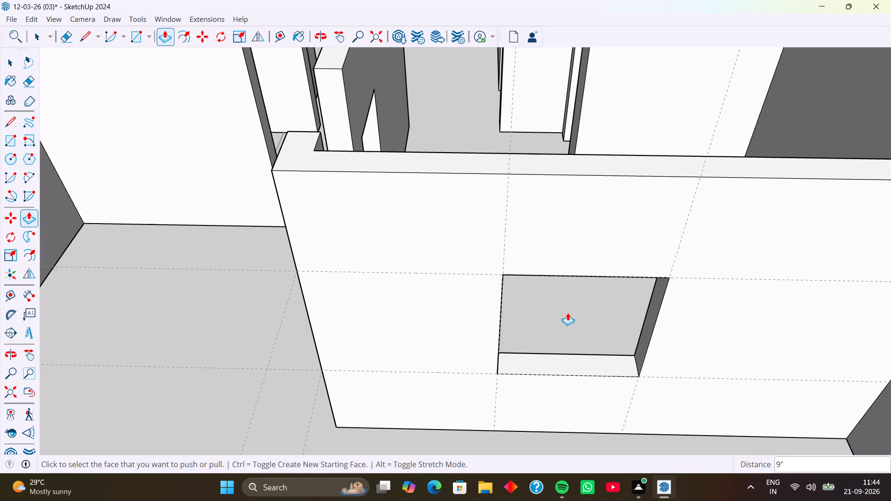
{"action": "key", "text": "space"}
{"action": "scroll", "coordinate": [601, 321], "scroll_direction": "down", "scroll_amount": 9}
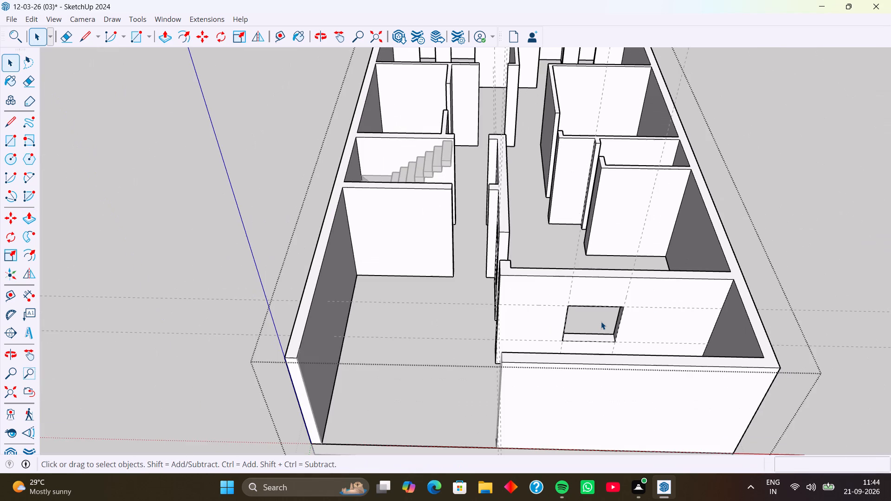
{"action": "left_click", "coordinate": [795, 253]}
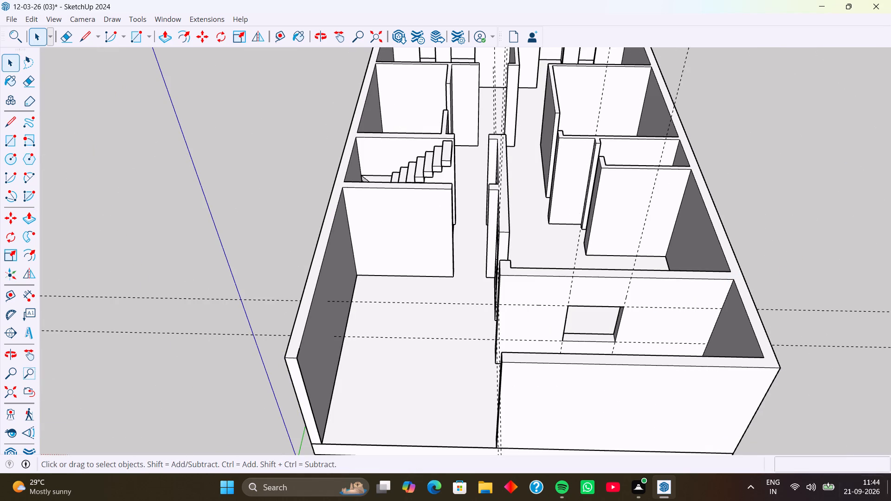
Delete all guides from the model.
{"action": "left_click", "coordinate": [34, 22]}
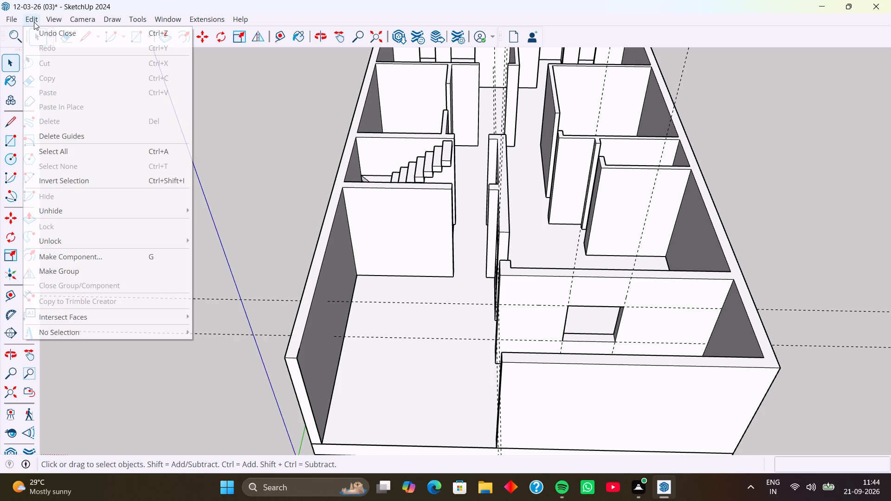
{"action": "left_click", "coordinate": [90, 136]}
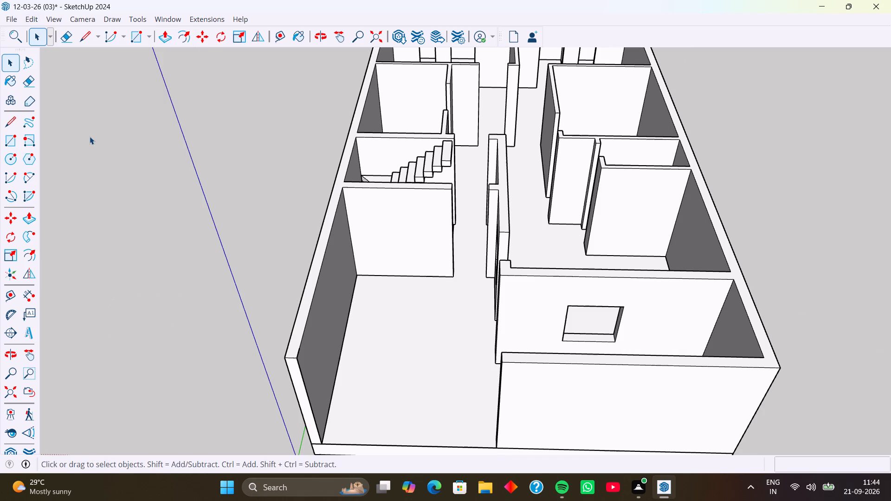
Examine the whole house model with its two interior window openings from the front and the long outer side wall.
{"action": "scroll", "coordinate": [393, 315], "scroll_direction": "down", "scroll_amount": 3}
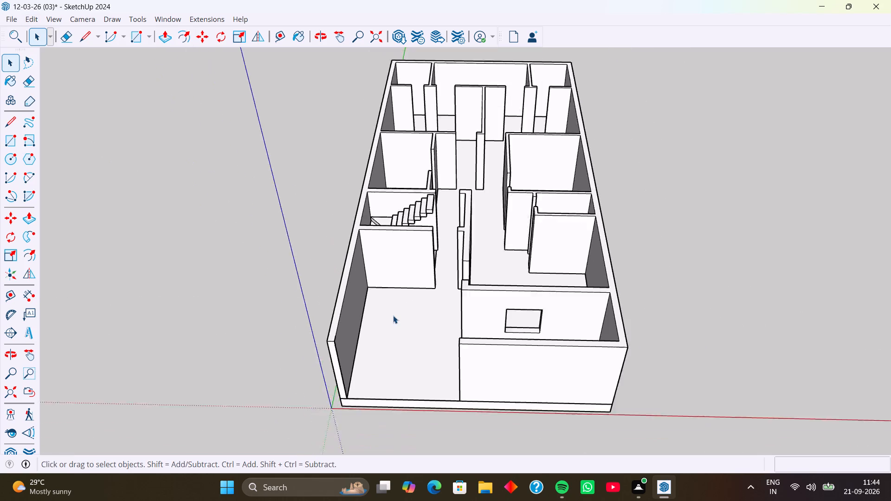
{"action": "scroll", "coordinate": [393, 315], "scroll_direction": "down", "scroll_amount": 3}
{"action": "middle_click_drag", "start_coordinate": [445, 341], "coordinate": [362, 300]}
{"action": "middle_click_drag", "start_coordinate": [477, 344], "coordinate": [381, 343]}
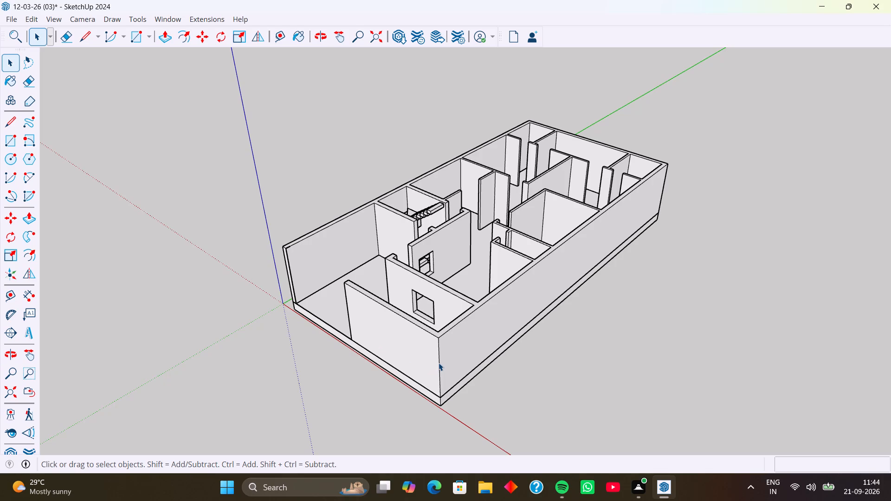
{"action": "middle_click_drag", "start_coordinate": [449, 369], "coordinate": [408, 373]}
{"action": "middle_click_drag", "start_coordinate": [445, 380], "coordinate": [438, 382]}
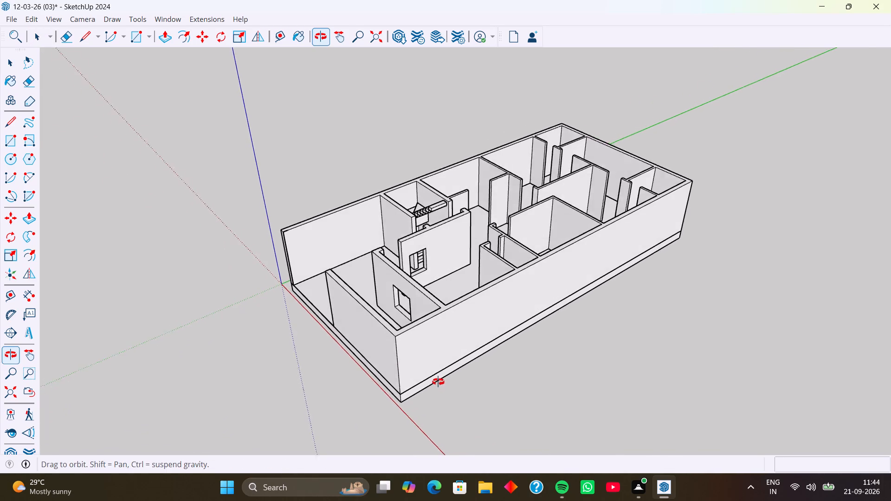
{"action": "middle_click_drag", "start_coordinate": [438, 382], "coordinate": [428, 383]}
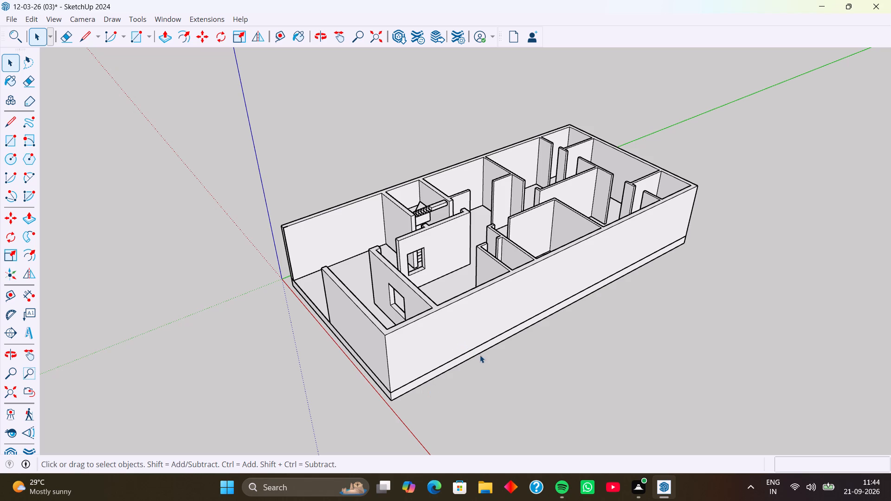
Place a short guide about 1' 5 5/8" outward from the outer side wall's top edge, in line with the windowed cross wall's rear face.
{"action": "middle_click_drag", "start_coordinate": [480, 355], "coordinate": [393, 385]}
{"action": "scroll", "coordinate": [389, 330], "scroll_direction": "up", "scroll_amount": 2}
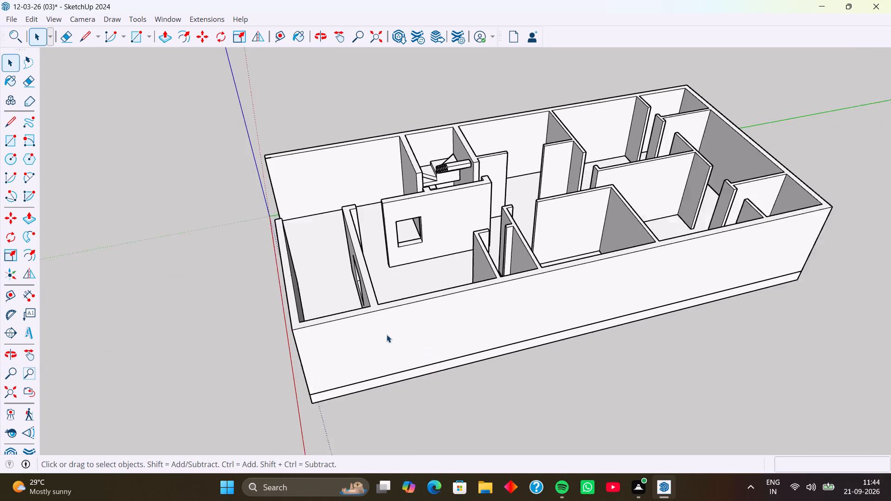
{"action": "scroll", "coordinate": [387, 334], "scroll_direction": "up", "scroll_amount": 6}
{"action": "middle_click_drag", "start_coordinate": [384, 329], "coordinate": [364, 354]}
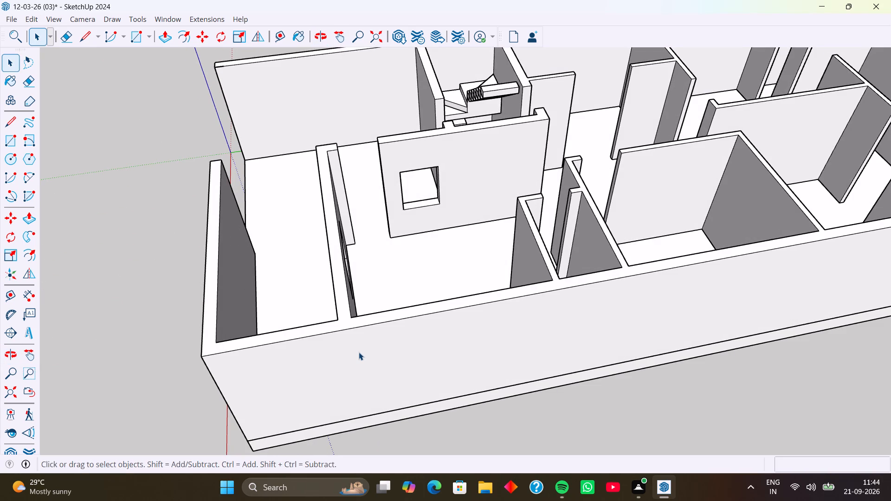
{"action": "key", "text": "t"}
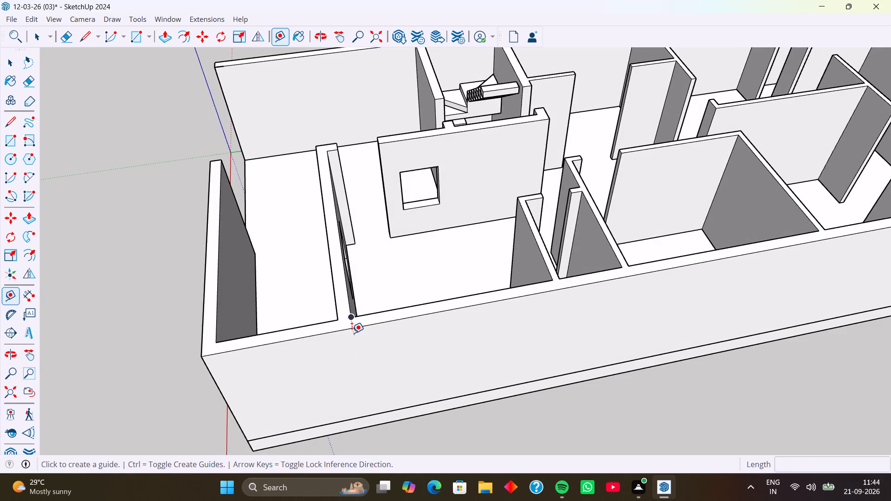
{"action": "left_click", "coordinate": [352, 331]}
{"action": "left_click", "coordinate": [361, 349]}
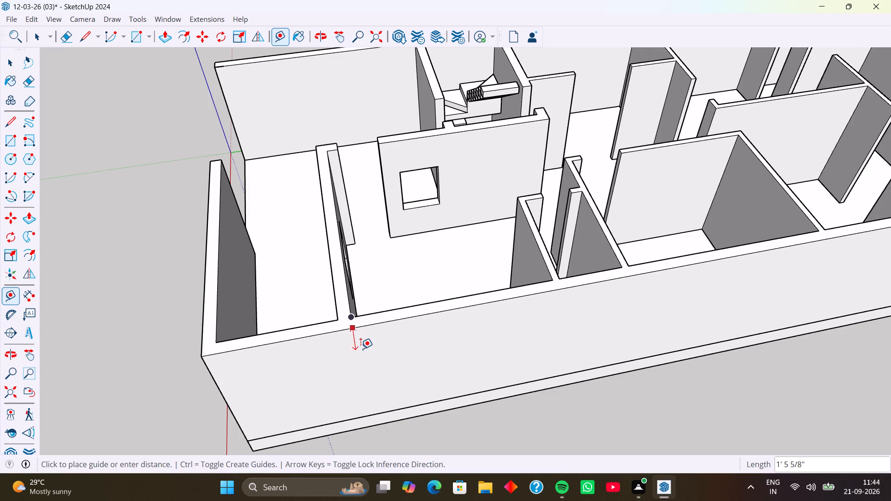
{"action": "key", "text": "space"}
Draw a line across the outer side wall's top, from the windowed cross wall's rear corner to the outer edge.
{"action": "middle_click_drag", "start_coordinate": [370, 357], "coordinate": [355, 283]}
{"action": "scroll", "coordinate": [327, 206], "scroll_direction": "up", "scroll_amount": 12}
{"action": "middle_click_drag", "start_coordinate": [340, 231], "coordinate": [345, 149]}
{"action": "scroll", "coordinate": [327, 303], "scroll_direction": "down", "scroll_amount": 4}
{"action": "middle_click_drag", "start_coordinate": [334, 266], "coordinate": [333, 335]}
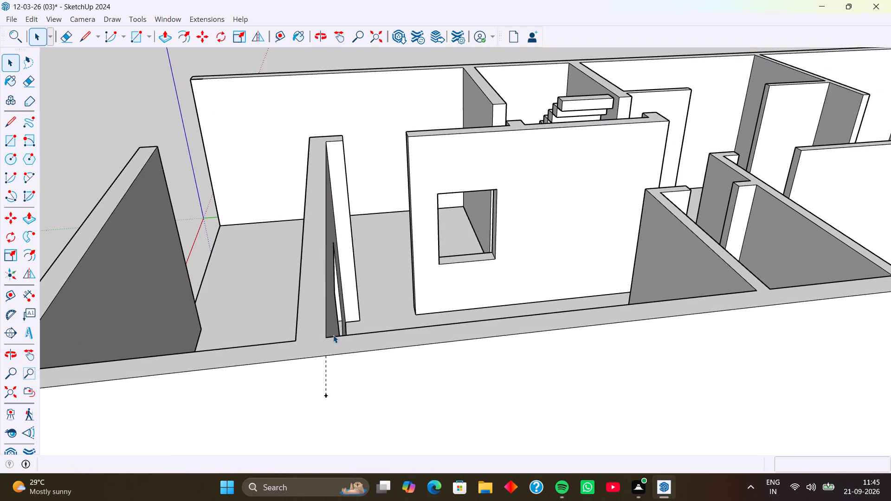
{"action": "key", "text": "l"}
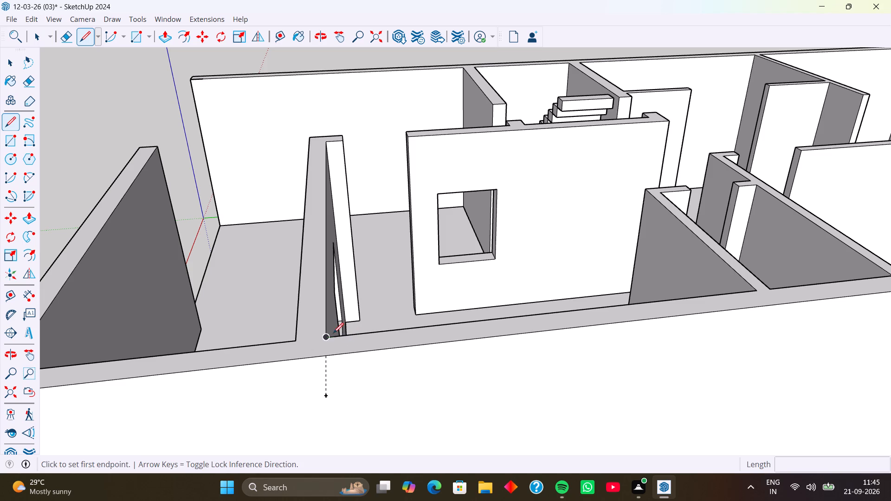
{"action": "middle_click_drag", "start_coordinate": [331, 336], "coordinate": [331, 347]}
{"action": "scroll", "coordinate": [329, 354], "scroll_direction": "up", "scroll_amount": 7}
{"action": "left_click", "coordinate": [326, 342]}
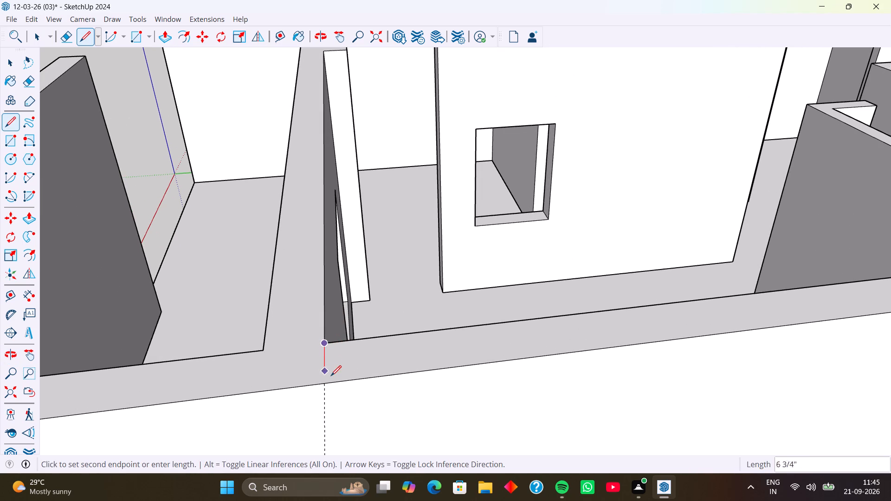
{"action": "left_click", "coordinate": [329, 382]}
{"action": "key", "text": "space"}
Draw a line across the outer side wall's top from the rear corner of the first short partition behind the windowed room.
{"action": "scroll", "coordinate": [386, 371], "scroll_direction": "down", "scroll_amount": 10}
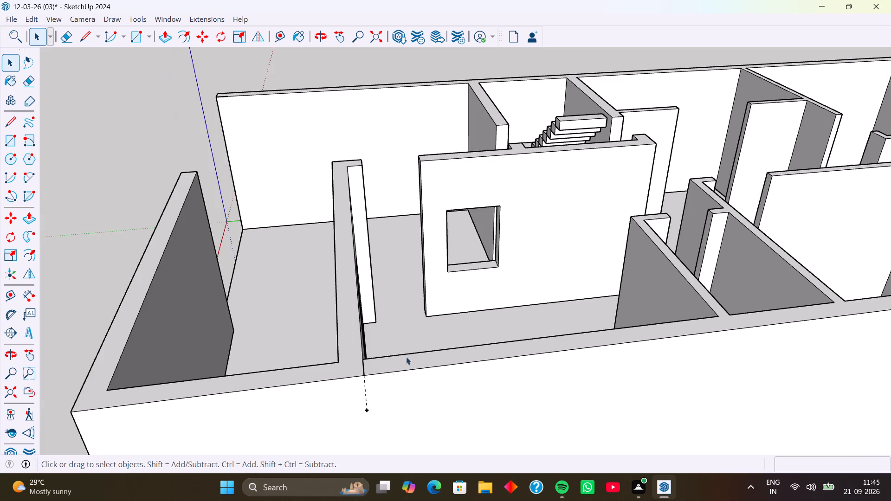
{"action": "middle_click_drag", "start_coordinate": [407, 350], "coordinate": [232, 396]}
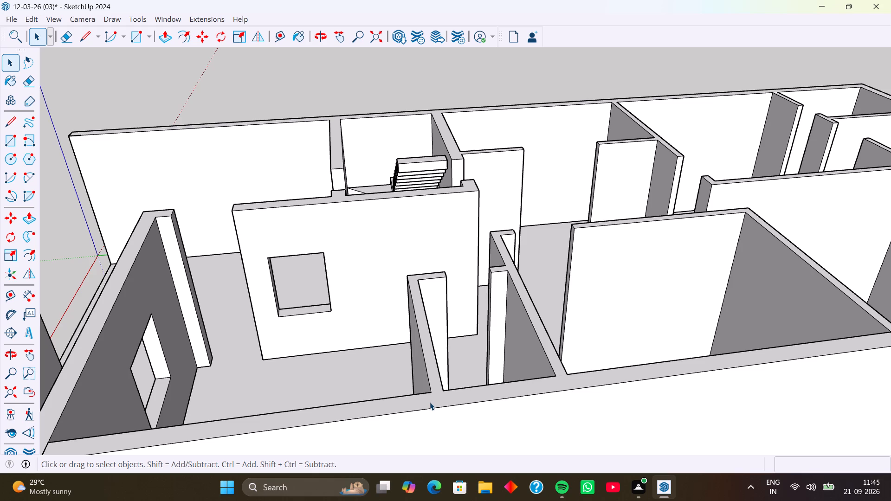
{"action": "middle_click_drag", "start_coordinate": [448, 405], "coordinate": [402, 415]}
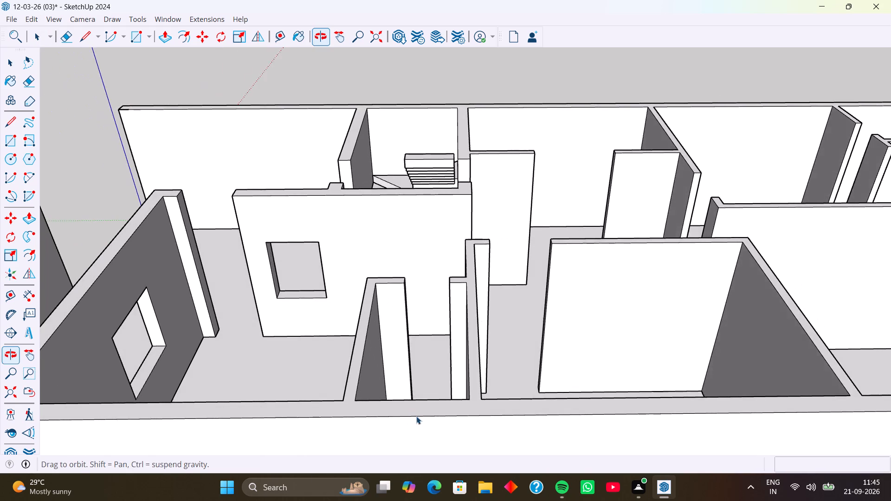
{"action": "scroll", "coordinate": [418, 412], "scroll_direction": "down", "scroll_amount": 4}
{"action": "middle_click_drag", "start_coordinate": [418, 412], "coordinate": [439, 369]}
{"action": "middle_click_drag", "start_coordinate": [439, 379], "coordinate": [421, 417]}
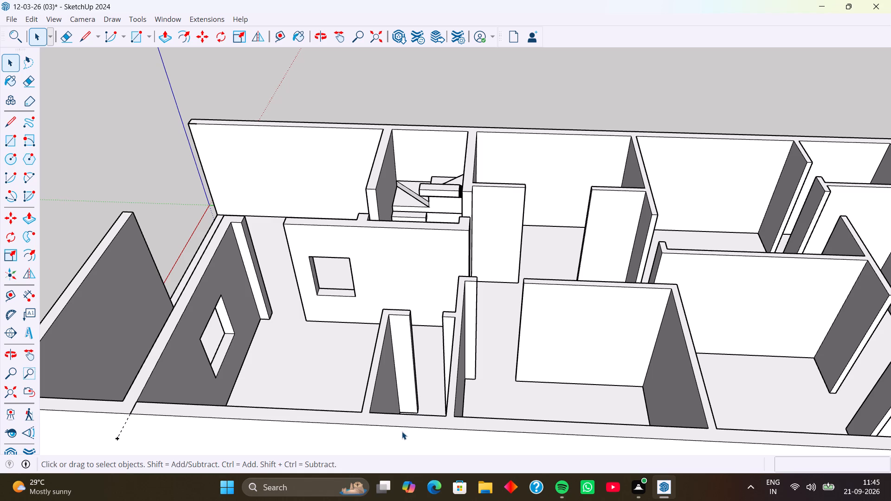
{"action": "key", "text": "l"}
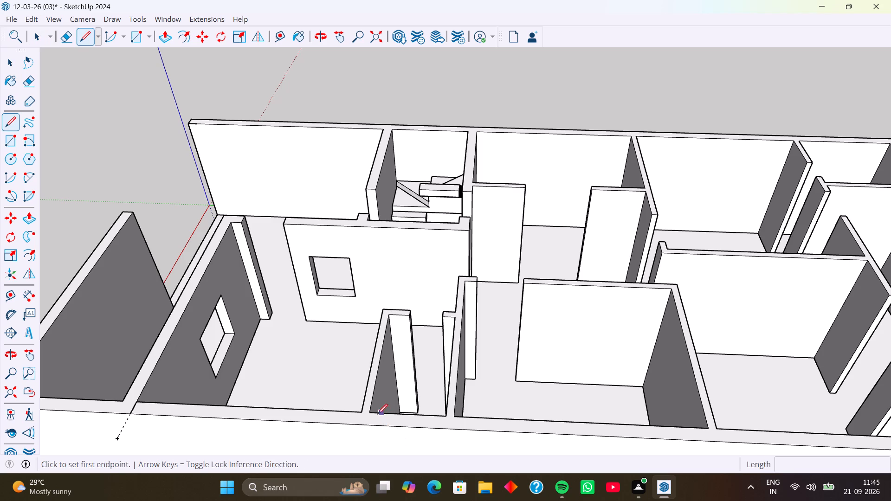
{"action": "left_click", "coordinate": [371, 411]}
{"action": "left_click", "coordinate": [369, 425]}
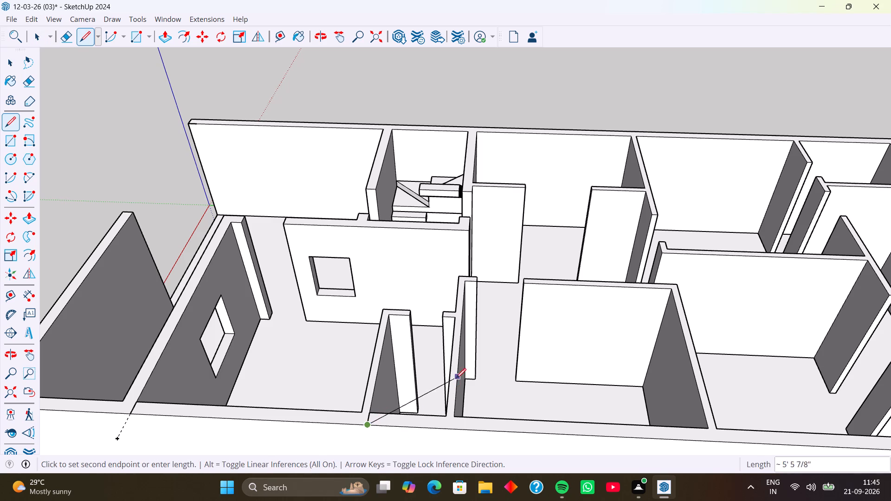
{"action": "key", "text": "space"}
Draw a line across the outer side wall's top from the rear corner of the second short partition.
{"action": "scroll", "coordinate": [479, 393], "scroll_direction": "down", "scroll_amount": 2}
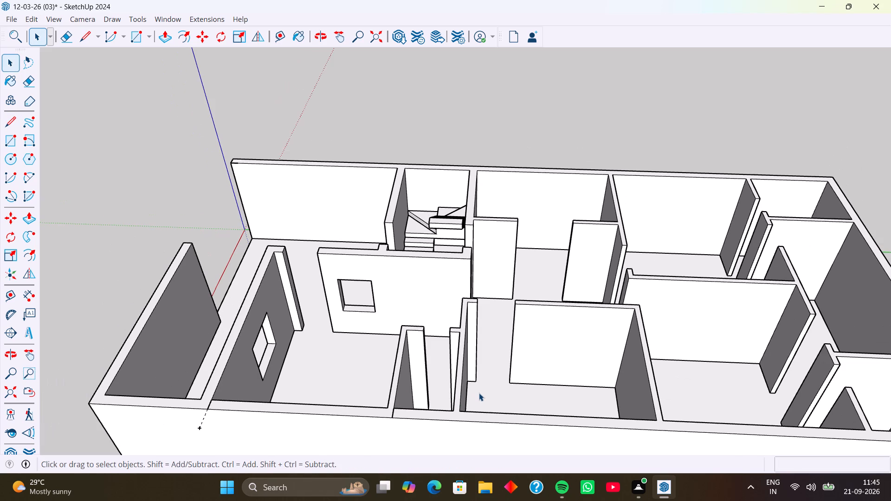
{"action": "middle_click_drag", "start_coordinate": [478, 393], "coordinate": [452, 392]}
{"action": "scroll", "coordinate": [426, 409], "scroll_direction": "up", "scroll_amount": 4}
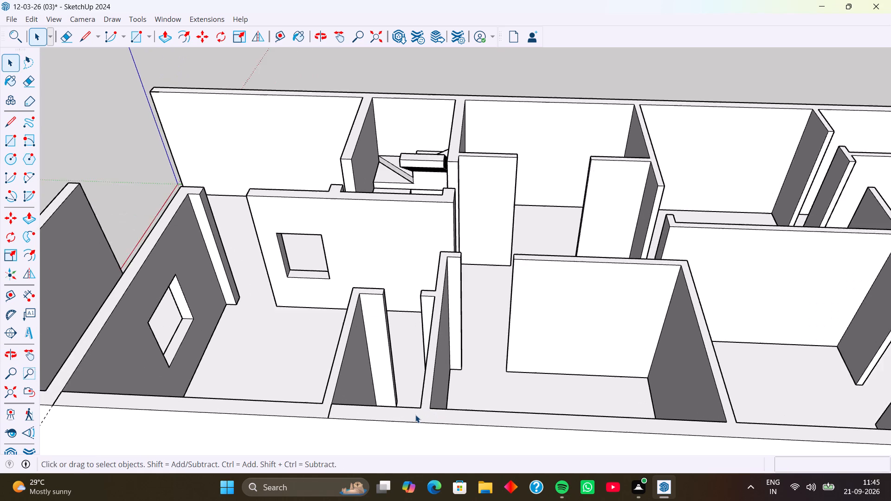
{"action": "scroll", "coordinate": [415, 415], "scroll_direction": "up", "scroll_amount": 4}
{"action": "key", "text": "l"}
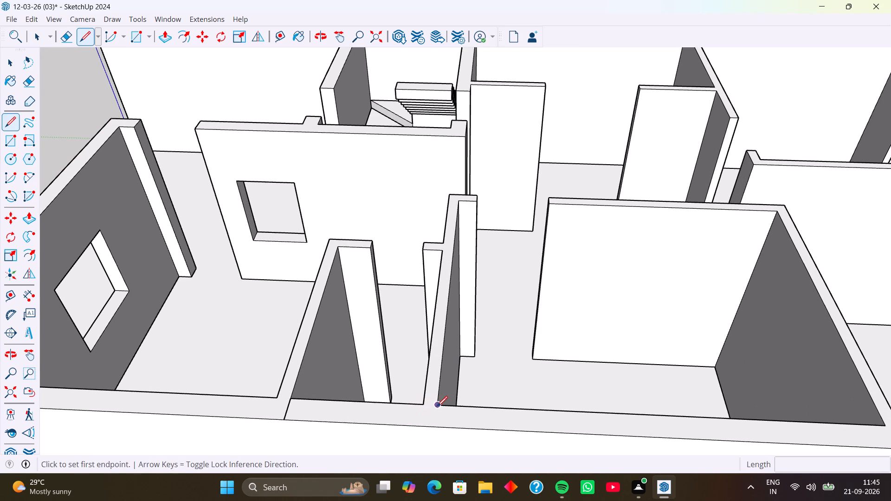
{"action": "left_click", "coordinate": [436, 406]}
{"action": "left_click", "coordinate": [435, 425]}
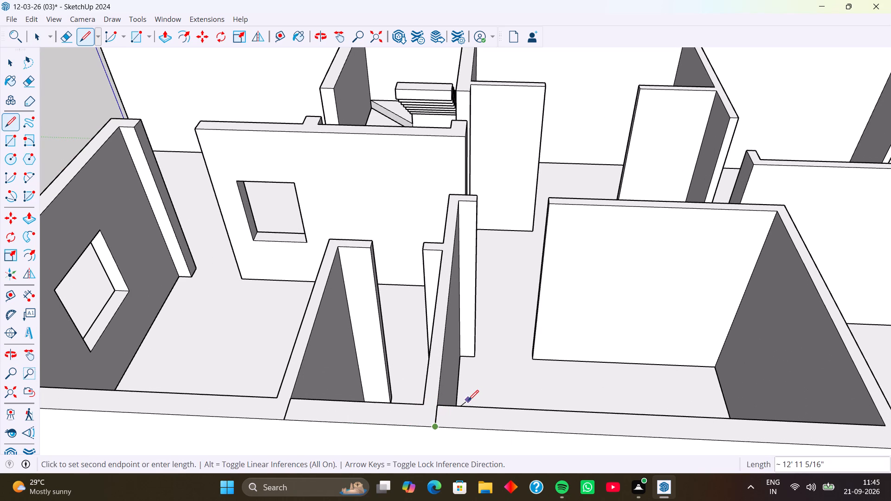
{"action": "key", "text": "space"}
Draw a 9" line across the outer side wall's top from the rear corner of the next full cross wall.
{"action": "scroll", "coordinate": [500, 408], "scroll_direction": "down", "scroll_amount": 5}
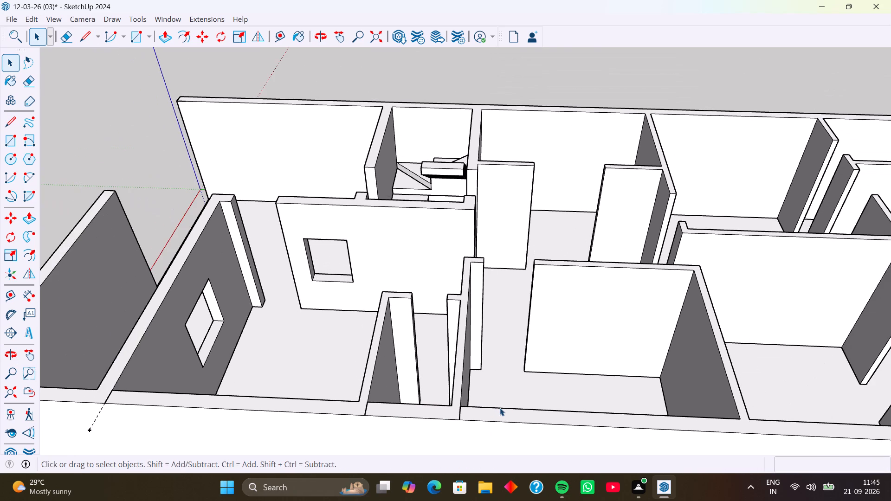
{"action": "middle_click_drag", "start_coordinate": [490, 407], "coordinate": [403, 377], "text": "shift"}
{"action": "middle_click_drag", "start_coordinate": [495, 398], "coordinate": [402, 405], "text": "shift"}
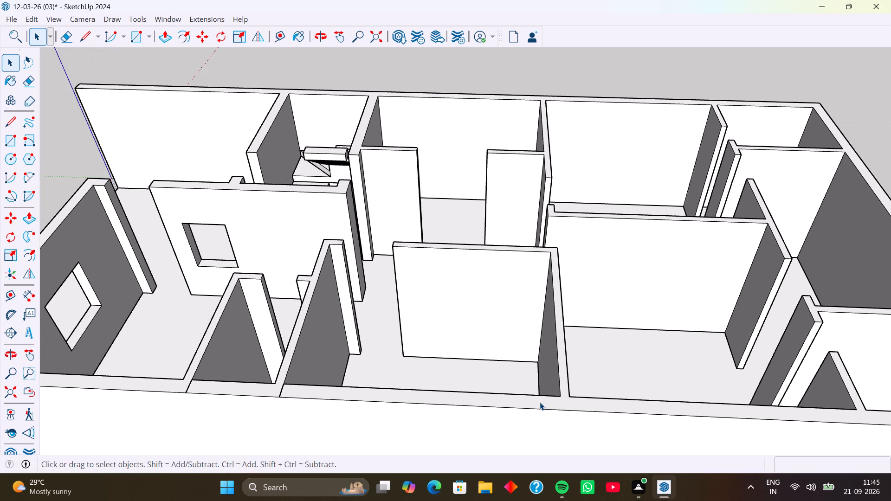
{"action": "middle_click_drag", "start_coordinate": [537, 402], "coordinate": [414, 385], "text": "shift"}
{"action": "middle_click_drag", "start_coordinate": [480, 403], "coordinate": [476, 429]}
{"action": "scroll", "coordinate": [452, 421], "scroll_direction": "up", "scroll_amount": 1}
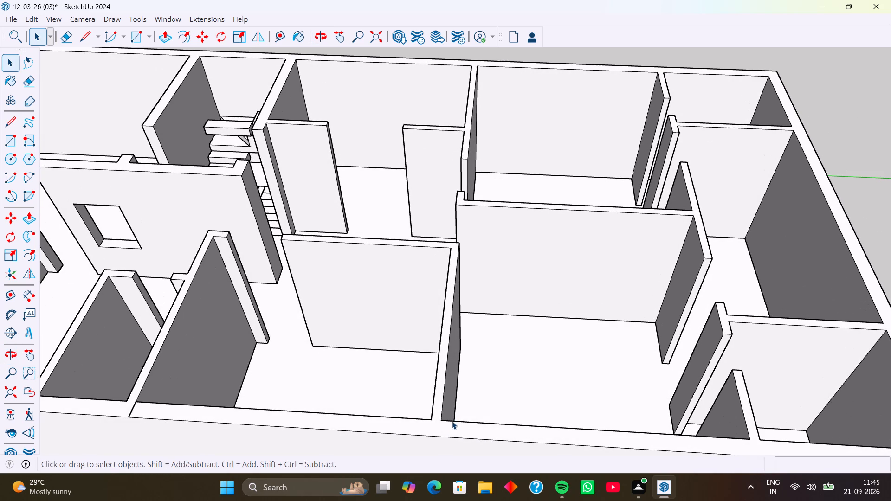
{"action": "key", "text": "l"}
{"action": "left_click", "coordinate": [443, 421]}
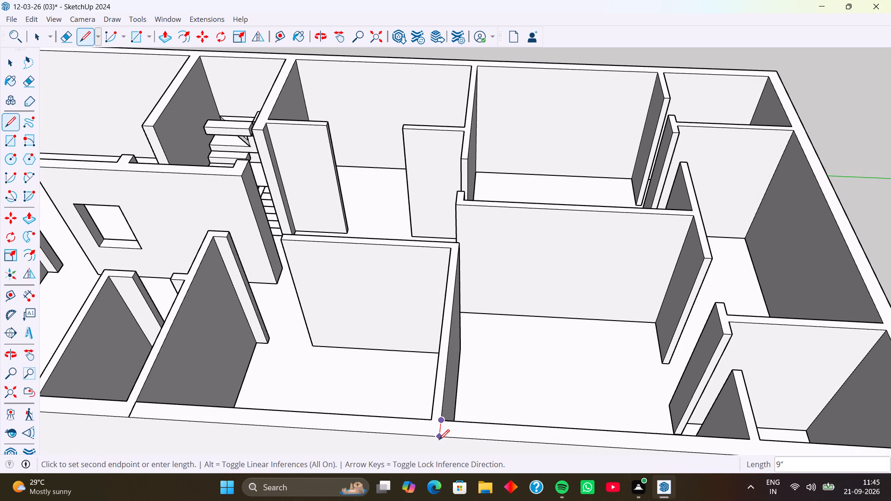
{"action": "left_click", "coordinate": [439, 439]}
{"action": "key", "text": "space"}
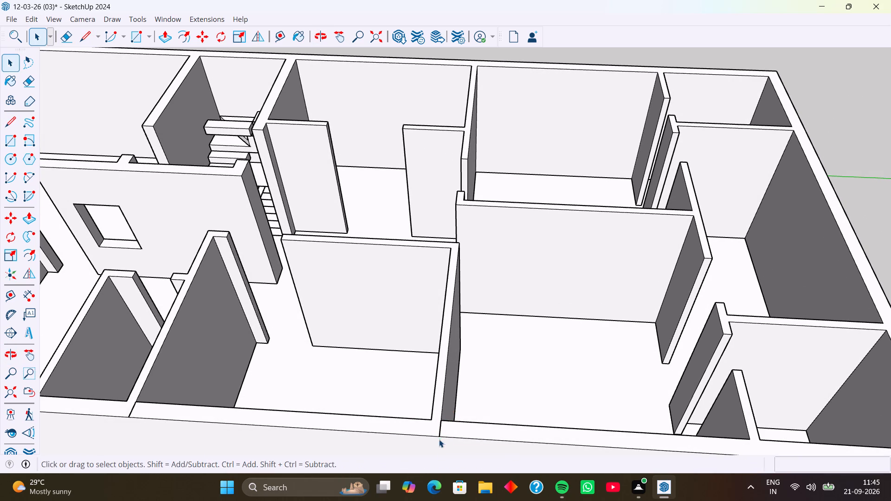
Draw a 9" line across the rear end wall's top from its inner corner with the outer side wall to the outer edge.
{"action": "scroll", "coordinate": [538, 425], "scroll_direction": "down", "scroll_amount": 4}
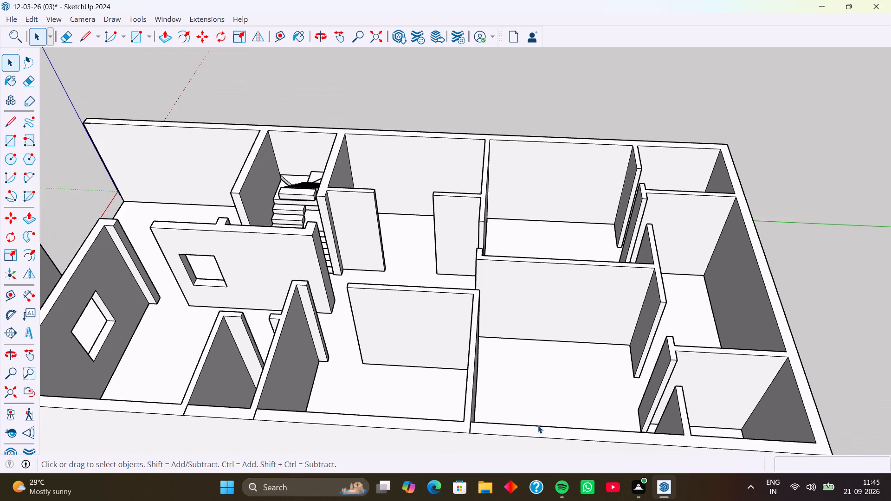
{"action": "middle_click_drag", "start_coordinate": [552, 399], "coordinate": [419, 368], "text": "shift"}
{"action": "middle_click_drag", "start_coordinate": [459, 374], "coordinate": [412, 361], "text": "shift"}
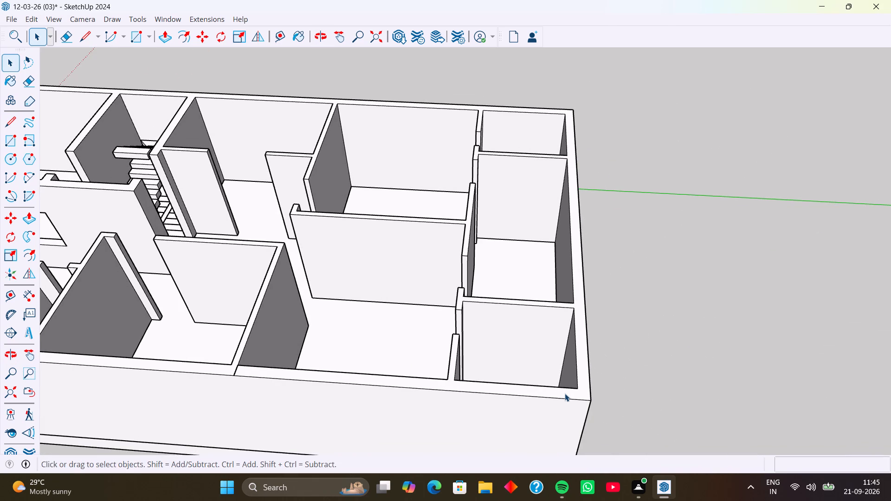
{"action": "middle_click_drag", "start_coordinate": [569, 391], "coordinate": [422, 400]}
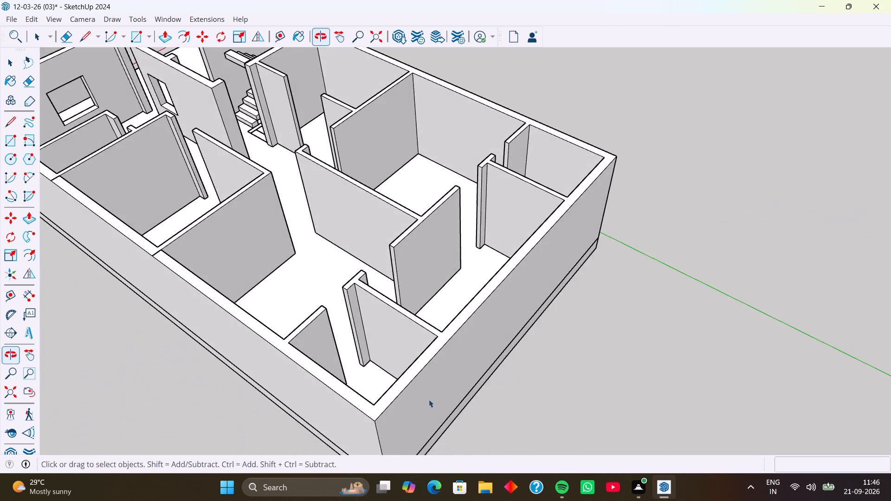
{"action": "middle_click_drag", "start_coordinate": [450, 395], "coordinate": [348, 428]}
{"action": "scroll", "coordinate": [354, 392], "scroll_direction": "down", "scroll_amount": 3}
{"action": "middle_click_drag", "start_coordinate": [357, 392], "coordinate": [499, 381]}
{"action": "middle_click_drag", "start_coordinate": [499, 391], "coordinate": [369, 401]}
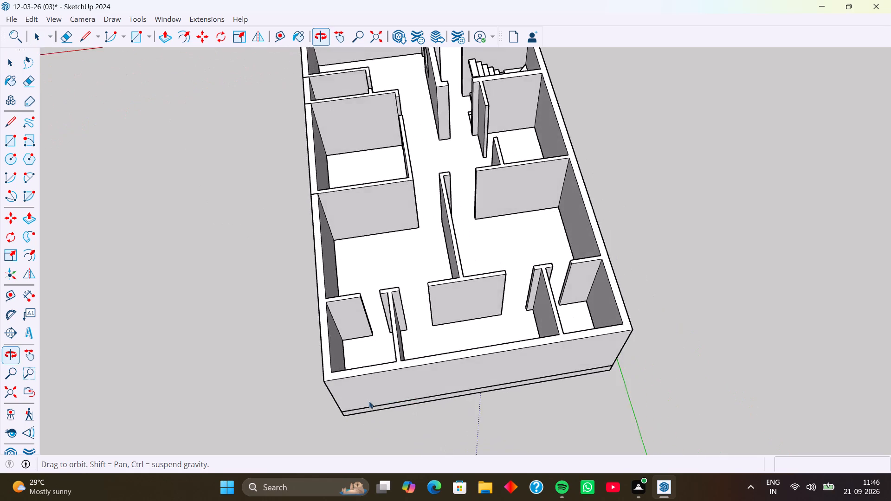
{"action": "middle_click_drag", "start_coordinate": [369, 401], "coordinate": [387, 405]}
{"action": "scroll", "coordinate": [334, 381], "scroll_direction": "up", "scroll_amount": 6}
{"action": "key", "text": "l"}
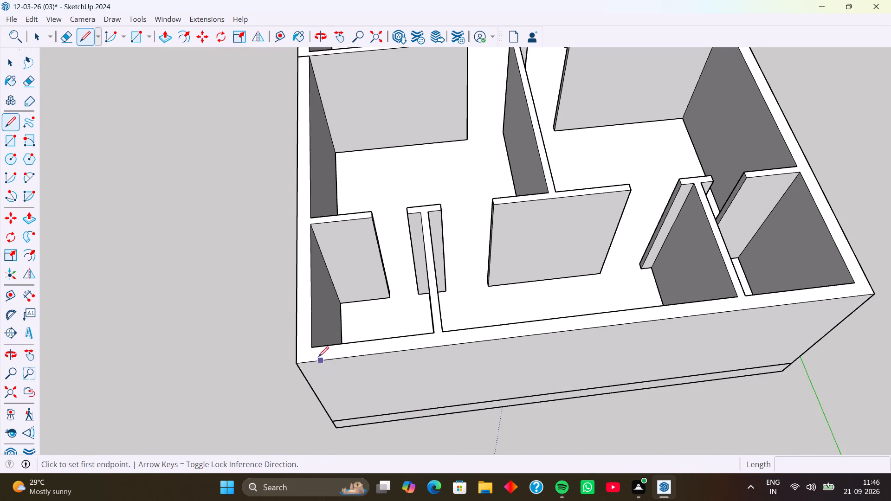
{"action": "scroll", "coordinate": [317, 356], "scroll_direction": "up", "scroll_amount": 4}
{"action": "left_click", "coordinate": [310, 343]}
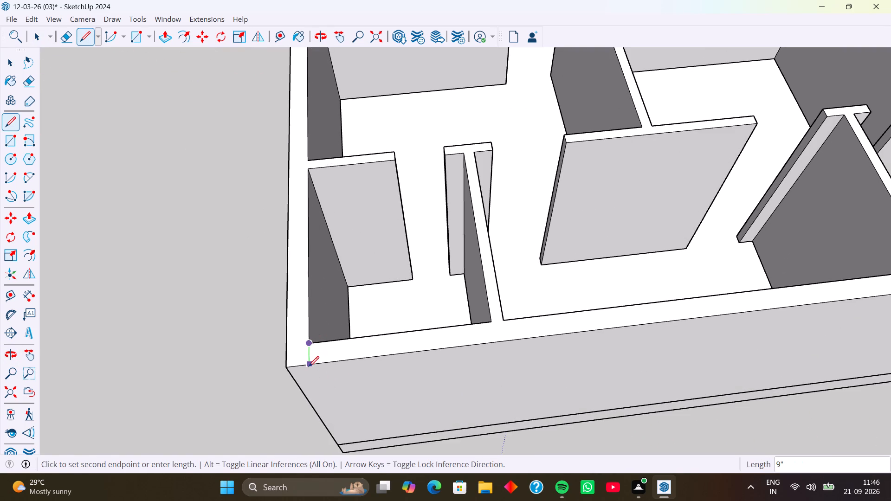
{"action": "left_click", "coordinate": [309, 366]}
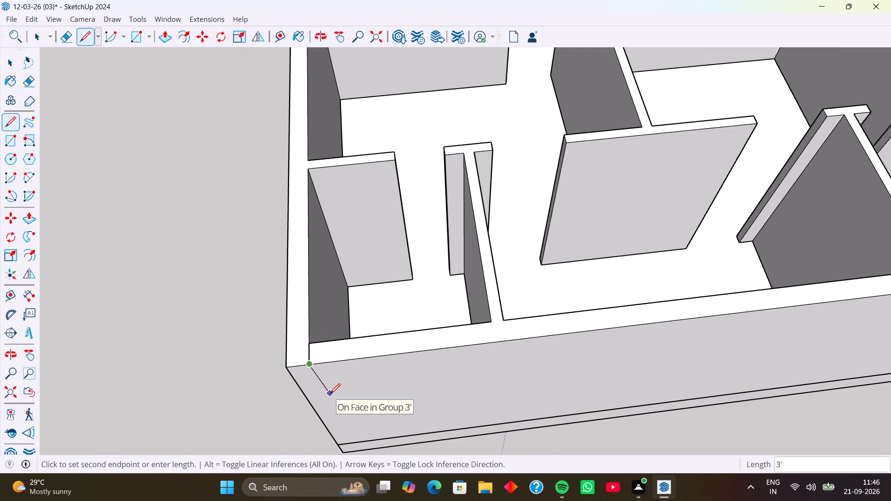
{"action": "key", "text": "space"}
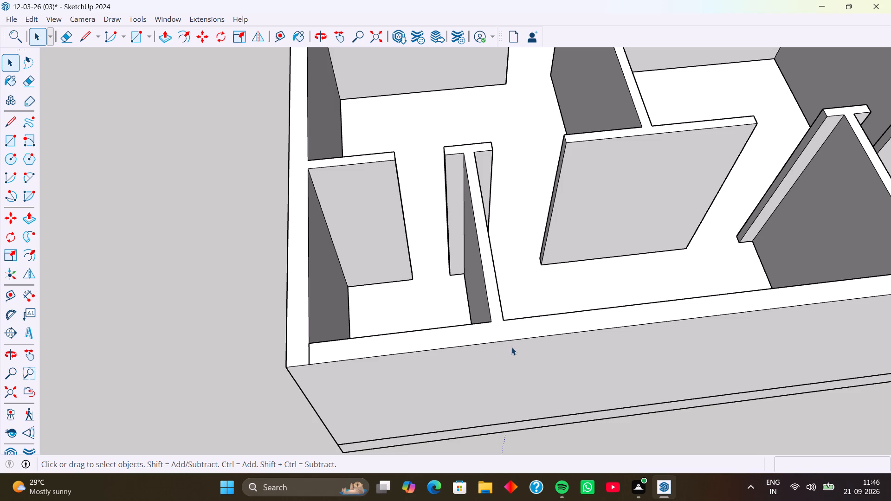
Open the walls group for editing from the rear end wall's outer face.
{"action": "scroll", "coordinate": [511, 347], "scroll_direction": "down", "scroll_amount": 2}
{"action": "middle_click_drag", "start_coordinate": [511, 347], "coordinate": [456, 306], "text": "shift"}
{"action": "middle_click_drag", "start_coordinate": [529, 327], "coordinate": [467, 312]}
{"action": "scroll", "coordinate": [495, 319], "scroll_direction": "down", "scroll_amount": 3}
{"action": "middle_click_drag", "start_coordinate": [528, 326], "coordinate": [387, 295]}
{"action": "middle_click_drag", "start_coordinate": [484, 305], "coordinate": [359, 287], "text": "shift"}
{"action": "middle_click_drag", "start_coordinate": [442, 296], "coordinate": [461, 324]}
{"action": "middle_click_drag", "start_coordinate": [439, 324], "coordinate": [461, 304]}
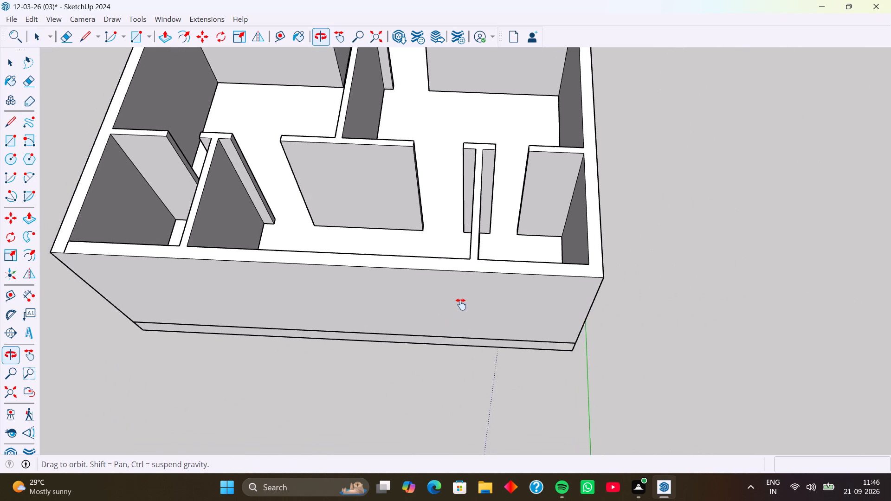
{"action": "middle_click_drag", "start_coordinate": [461, 304], "coordinate": [462, 302]}
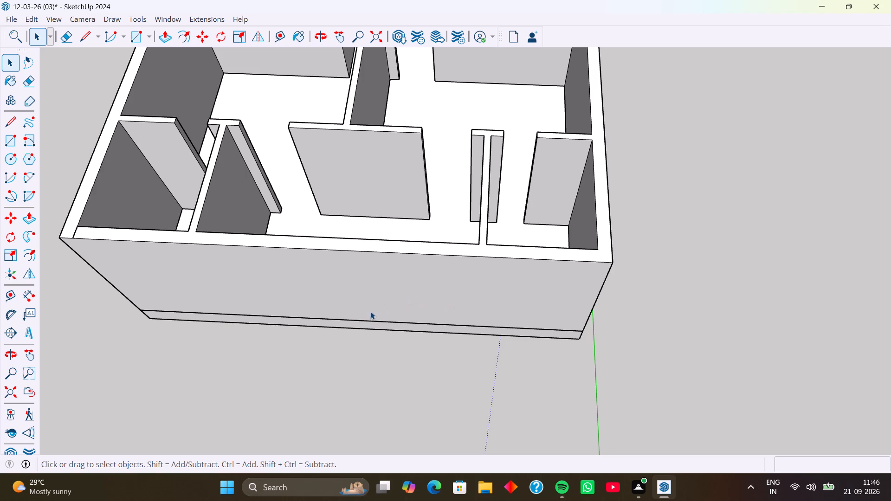
{"action": "scroll", "coordinate": [259, 281], "scroll_direction": "down", "scroll_amount": 1}
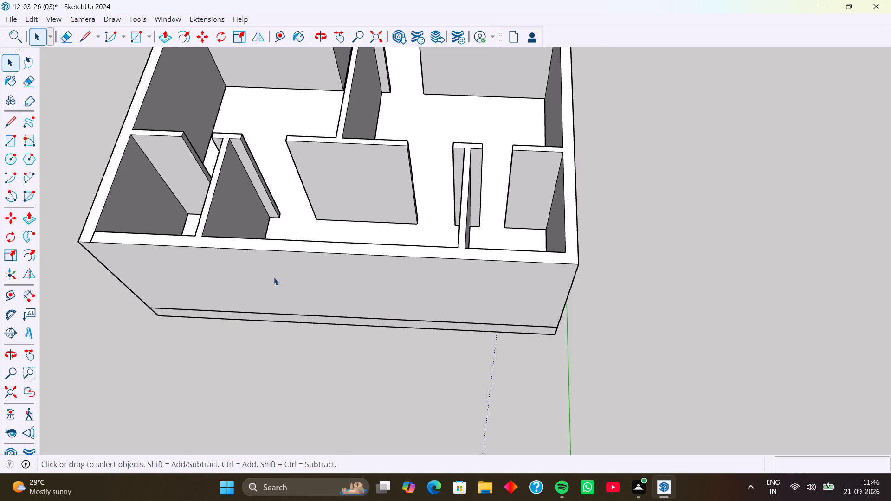
{"action": "middle_click_drag", "start_coordinate": [232, 276], "coordinate": [317, 227]}
{"action": "scroll", "coordinate": [218, 319], "scroll_direction": "down", "scroll_amount": 2}
{"action": "middle_click_drag", "start_coordinate": [216, 321], "coordinate": [272, 273], "text": "shift"}
{"action": "scroll", "coordinate": [247, 263], "scroll_direction": "up", "scroll_amount": 4}
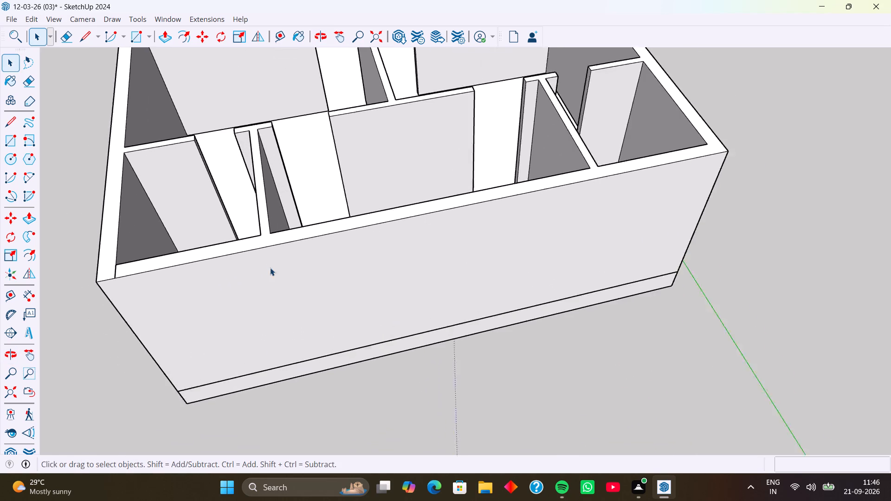
{"action": "scroll", "coordinate": [270, 268], "scroll_direction": "up", "scroll_amount": 2}
{"action": "key", "text": "l"}
{"action": "scroll", "coordinate": [279, 232], "scroll_direction": "up", "scroll_amount": 4}
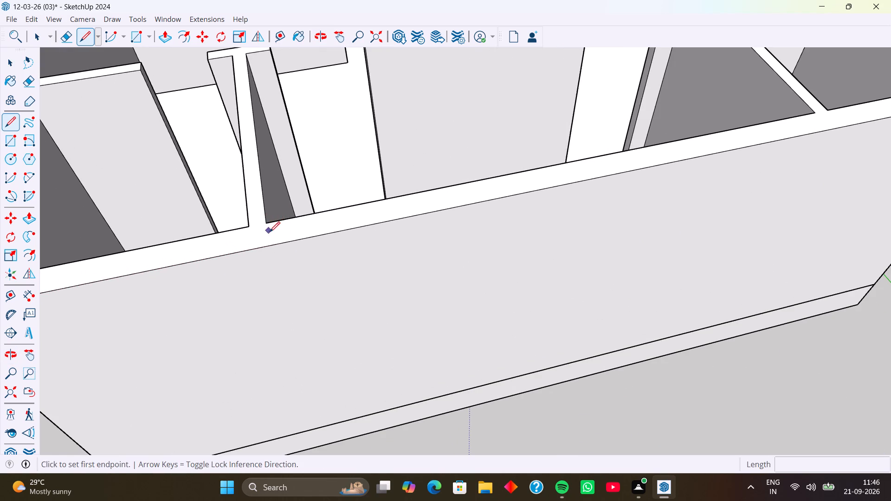
{"action": "key", "text": "space"}
{"action": "left_click", "coordinate": [287, 267]}
{"action": "double_click", "coordinate": [287, 269]}
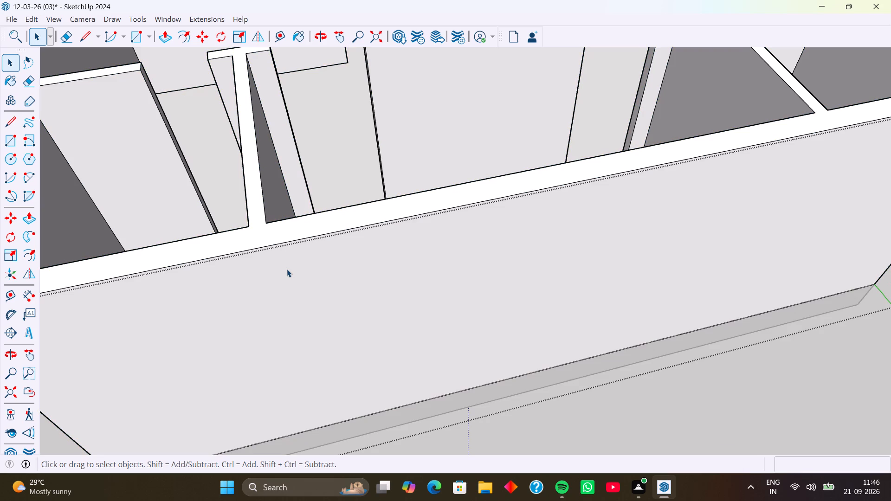
Draw a line 9" across the rear wall's top from the nearer partition's middle-room corner, and another 10' down the outer face to the plinth.
{"action": "key", "text": "l"}
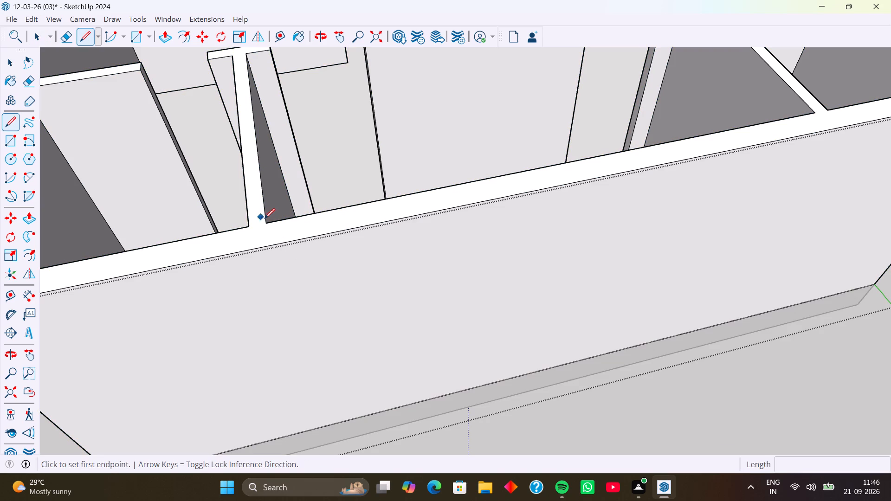
{"action": "left_click", "coordinate": [264, 223]}
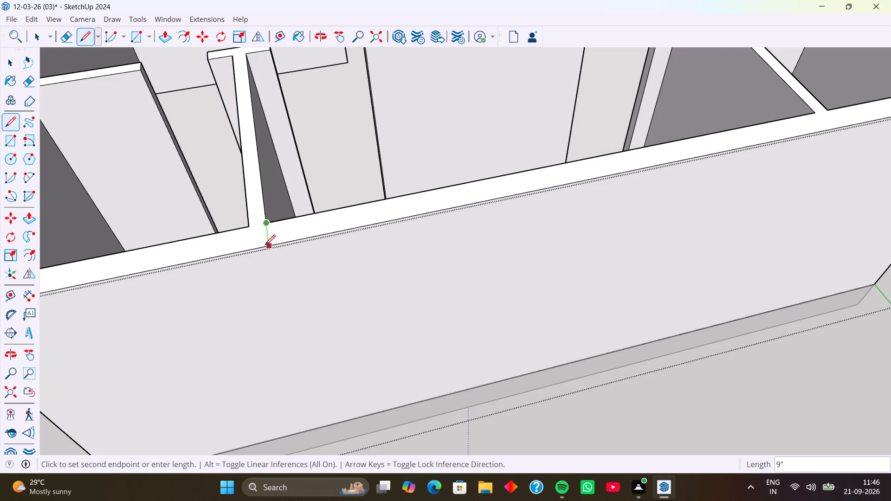
{"action": "left_click", "coordinate": [267, 247]}
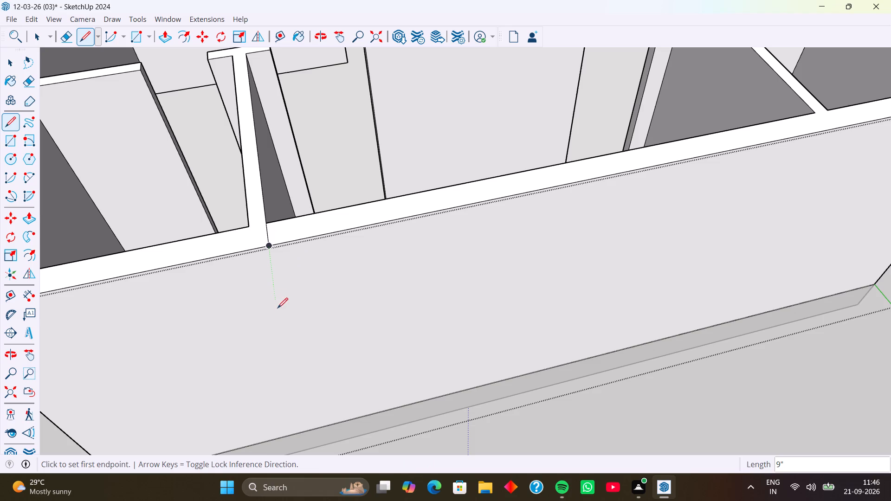
{"action": "key", "text": "Up"}
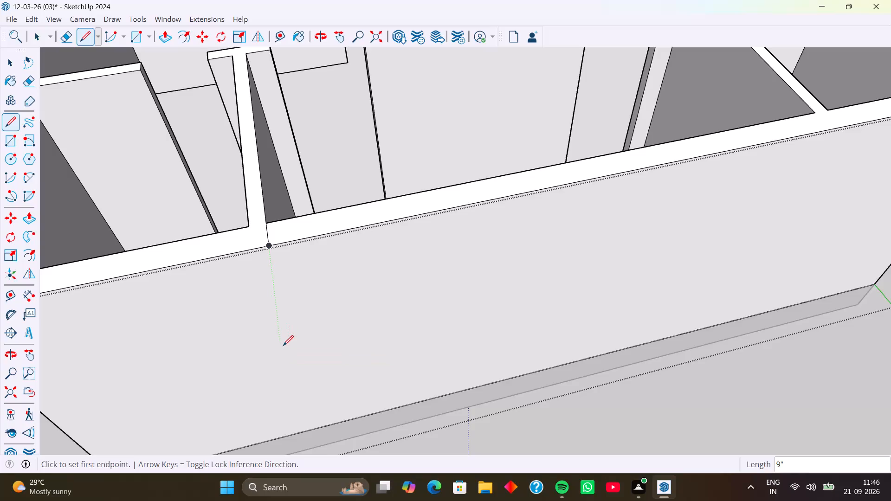
{"action": "left_click", "coordinate": [267, 248]}
{"action": "left_click", "coordinate": [333, 425]}
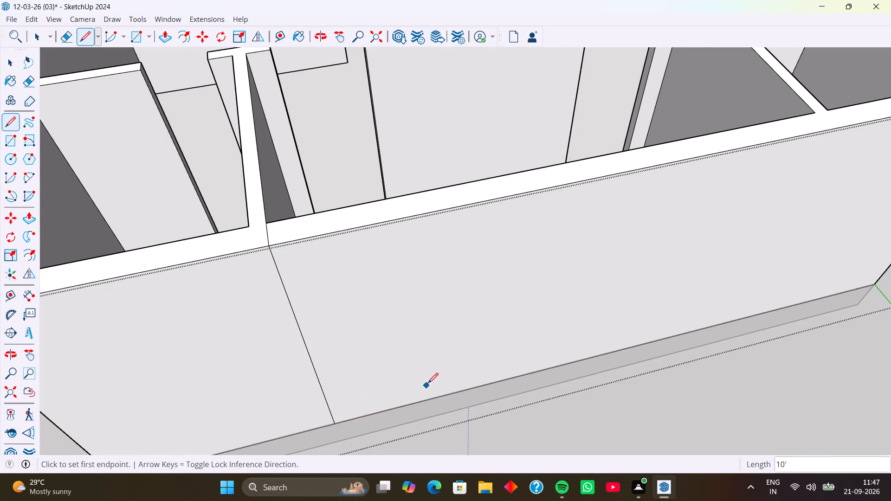
Draw a line 9" across the rear wall's top from the other partition's middle-room corner, and another 10' down the outer face to the plinth.
{"action": "scroll", "coordinate": [428, 383], "scroll_direction": "down", "scroll_amount": 4}
{"action": "middle_click_drag", "start_coordinate": [424, 383], "coordinate": [229, 379], "text": "shift"}
{"action": "middle_click_drag", "start_coordinate": [415, 324], "coordinate": [285, 366], "text": "shift"}
{"action": "scroll", "coordinate": [311, 266], "scroll_direction": "up", "scroll_amount": 5}
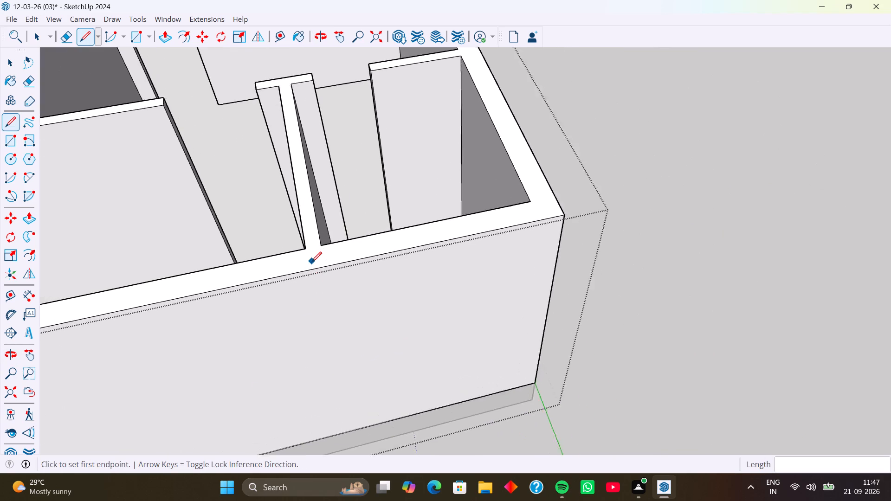
{"action": "scroll", "coordinate": [311, 262], "scroll_direction": "up", "scroll_amount": 2}
{"action": "left_click", "coordinate": [302, 247]}
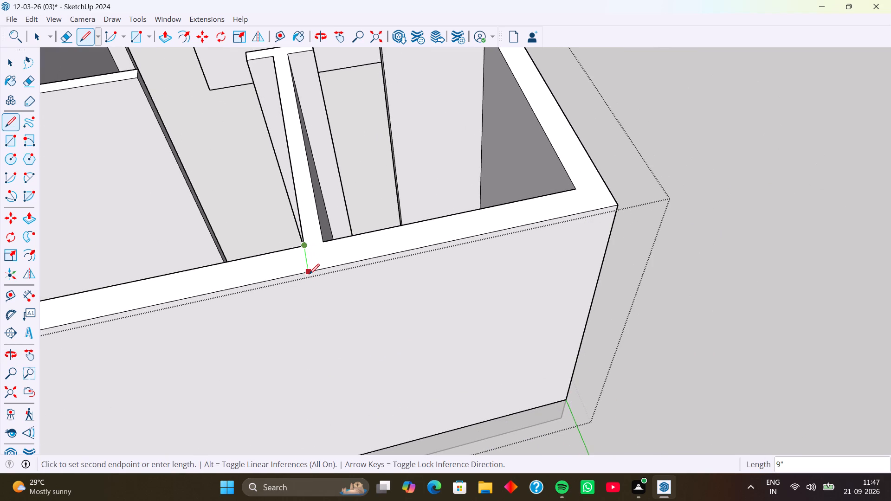
{"action": "left_click", "coordinate": [309, 274]}
{"action": "key", "text": "Up"}
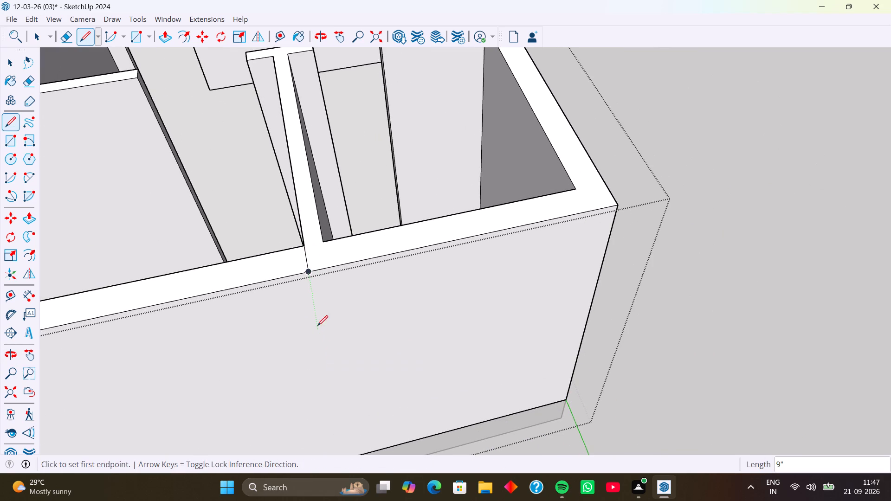
{"action": "left_click", "coordinate": [306, 274]}
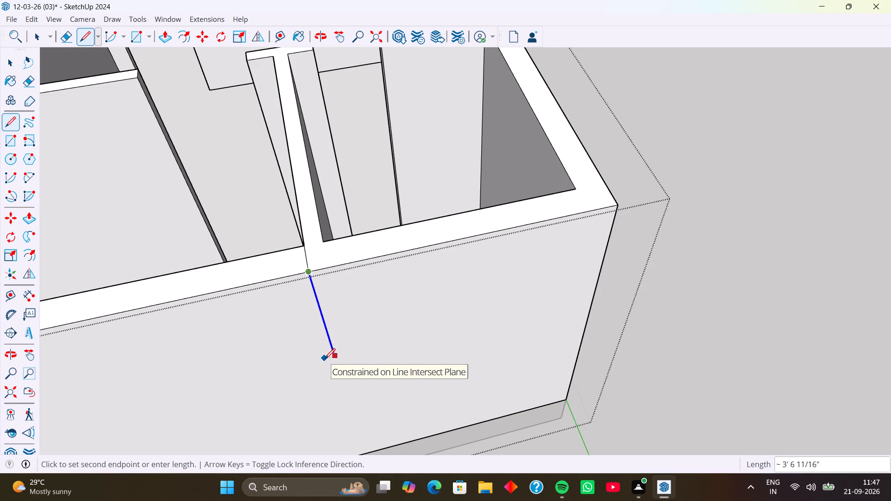
{"action": "scroll", "coordinate": [325, 359], "scroll_direction": "down", "scroll_amount": 2}
{"action": "middle_click_drag", "start_coordinate": [325, 359], "coordinate": [315, 250], "text": "shift"}
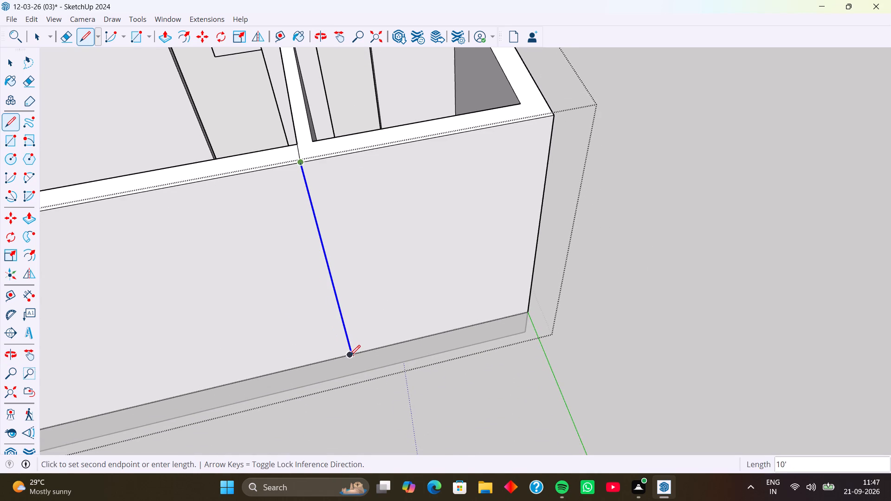
{"action": "left_click", "coordinate": [351, 355]}
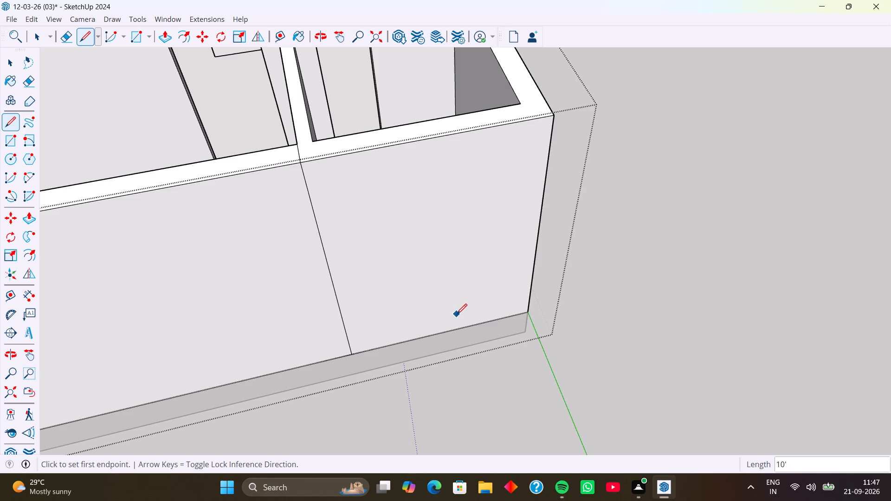
Push the top of the rear wall section between the two partition lines down 10' to the wall's base.
{"action": "middle_click_drag", "start_coordinate": [449, 333], "coordinate": [412, 228], "text": "shift"}
{"action": "scroll", "coordinate": [436, 269], "scroll_direction": "down", "scroll_amount": 9}
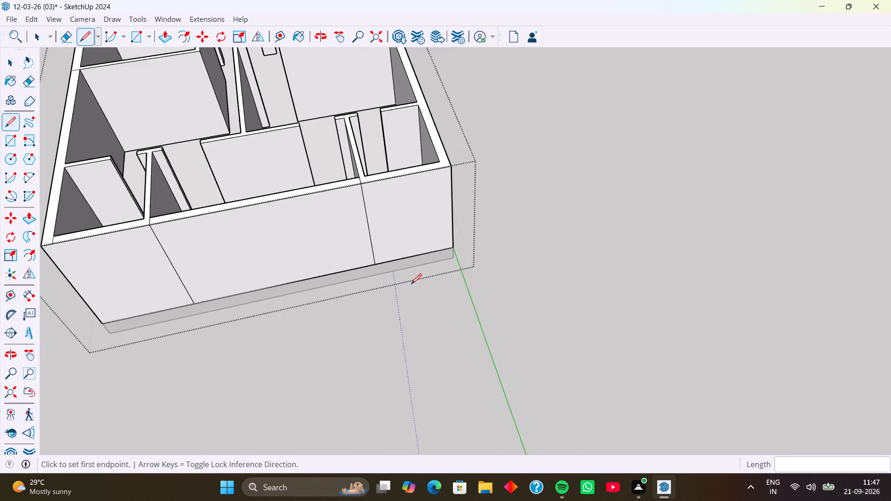
{"action": "middle_click_drag", "start_coordinate": [396, 308], "coordinate": [344, 279]}
{"action": "key", "text": "p"}
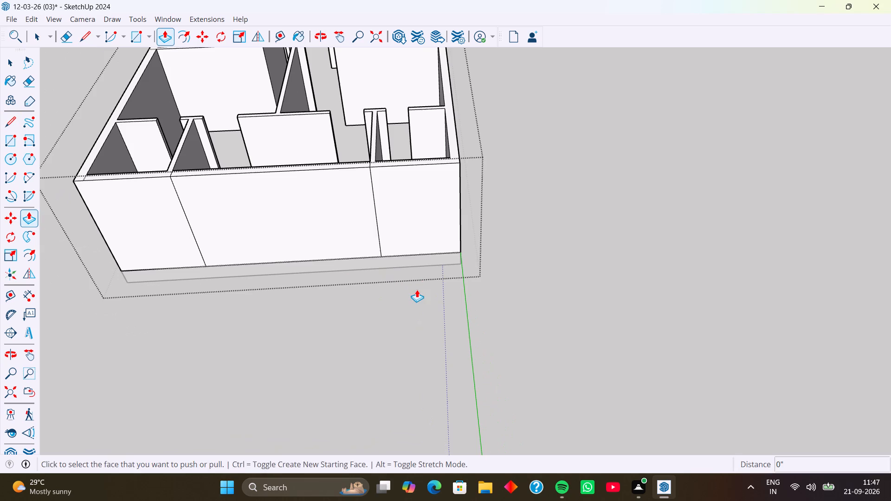
{"action": "middle_click_drag", "start_coordinate": [363, 219], "coordinate": [368, 337]}
{"action": "scroll", "coordinate": [368, 335], "scroll_direction": "down", "scroll_amount": 1}
{"action": "scroll", "coordinate": [291, 293], "scroll_direction": "up", "scroll_amount": 7}
{"action": "left_click", "coordinate": [316, 298]}
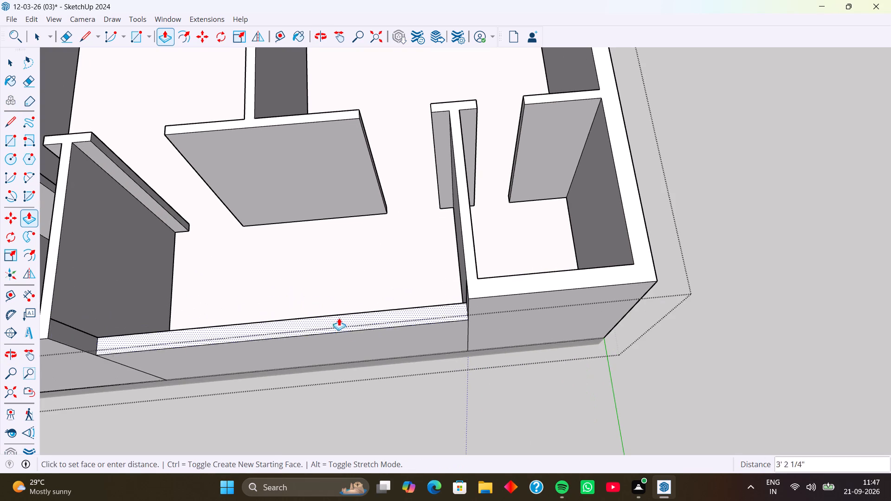
{"action": "left_click", "coordinate": [422, 336]}
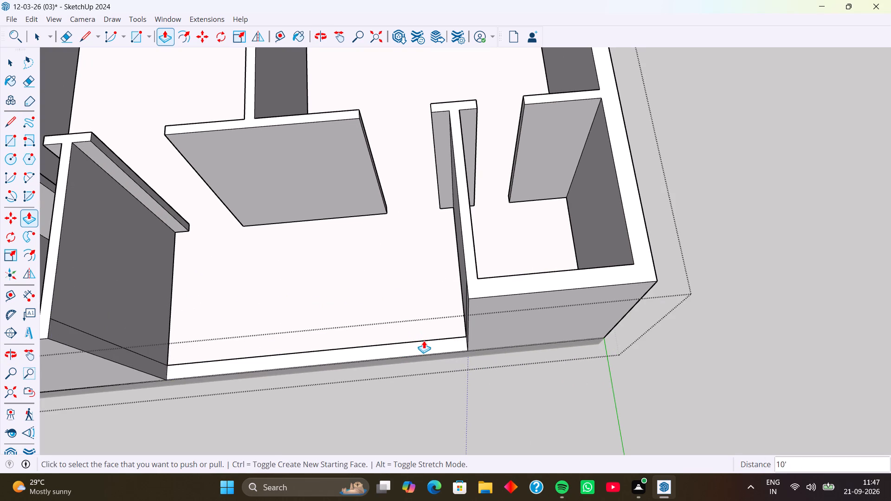
Pull the lowered rear wall section between the partitions up by 3'.
{"action": "left_click", "coordinate": [424, 340]}
{"action": "left_click", "coordinate": [421, 346]}
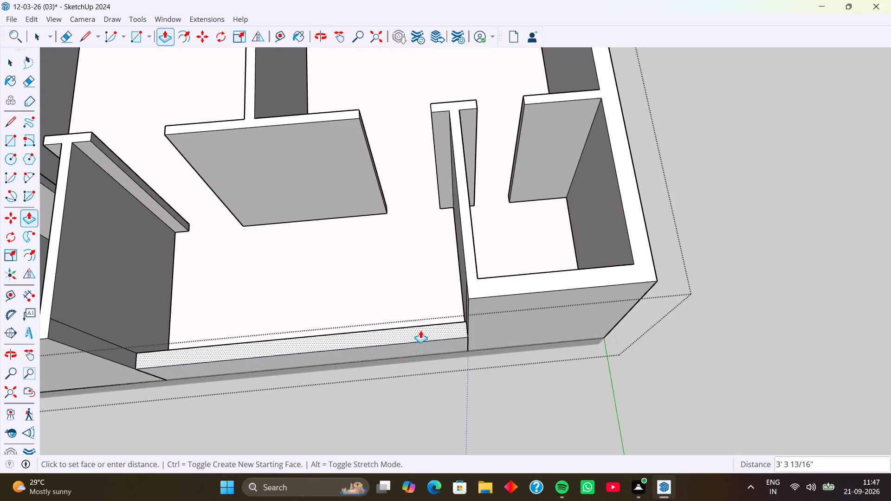
{"action": "type", "text": "3'"}
{"action": "key", "text": "Return"}
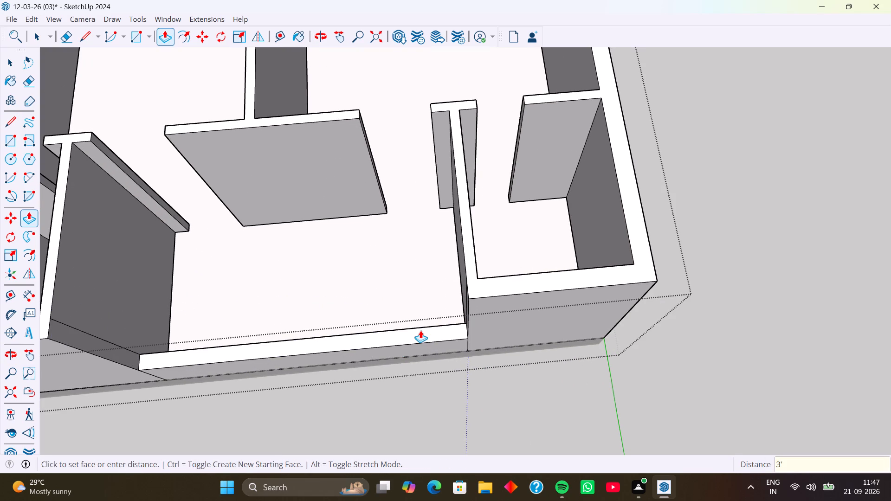
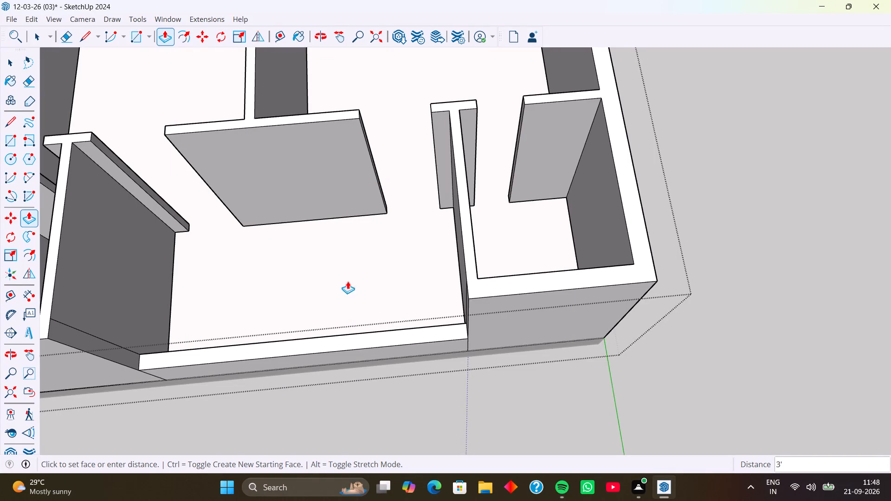
Erase the leftover vertical seam lines on both partition faces where they meet the rear wall ends.
{"action": "key", "text": "e"}
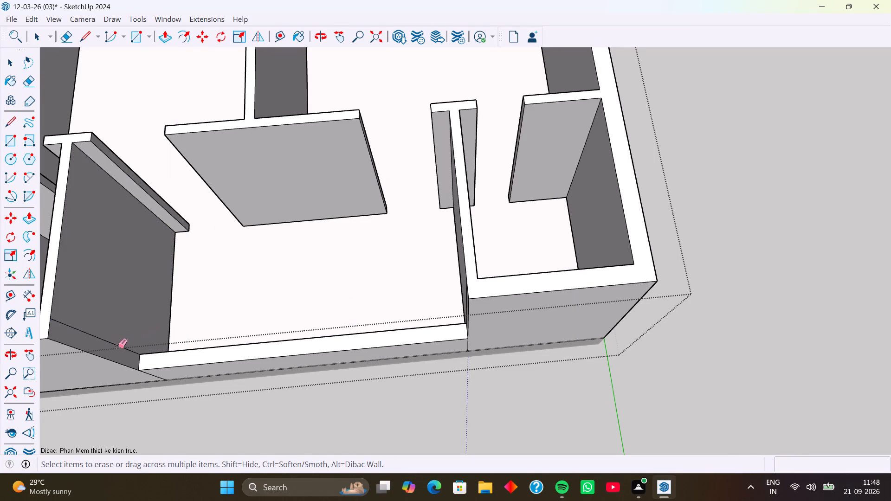
{"action": "left_click", "coordinate": [117, 346]}
{"action": "middle_click_drag", "start_coordinate": [412, 336], "coordinate": [584, 346]}
{"action": "middle_click_drag", "start_coordinate": [491, 306], "coordinate": [556, 242]}
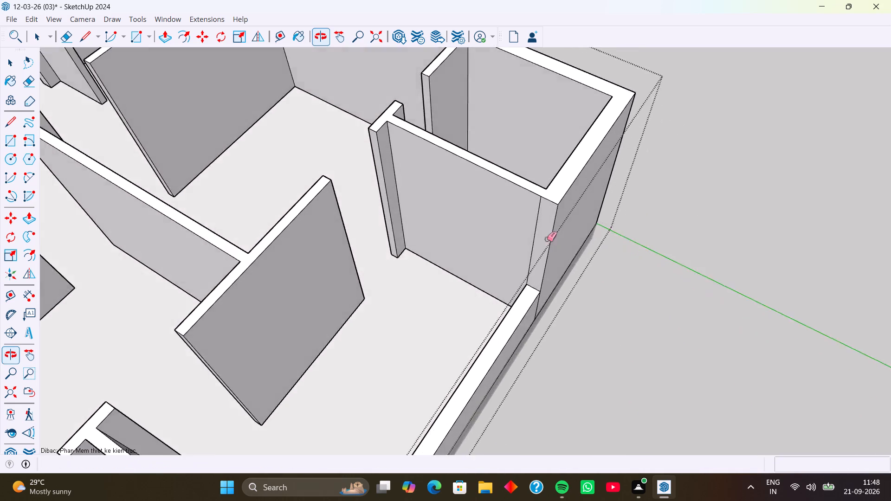
{"action": "scroll", "coordinate": [540, 239], "scroll_direction": "up", "scroll_amount": 5}
{"action": "left_click", "coordinate": [535, 231]}
{"action": "left_click", "coordinate": [532, 229]}
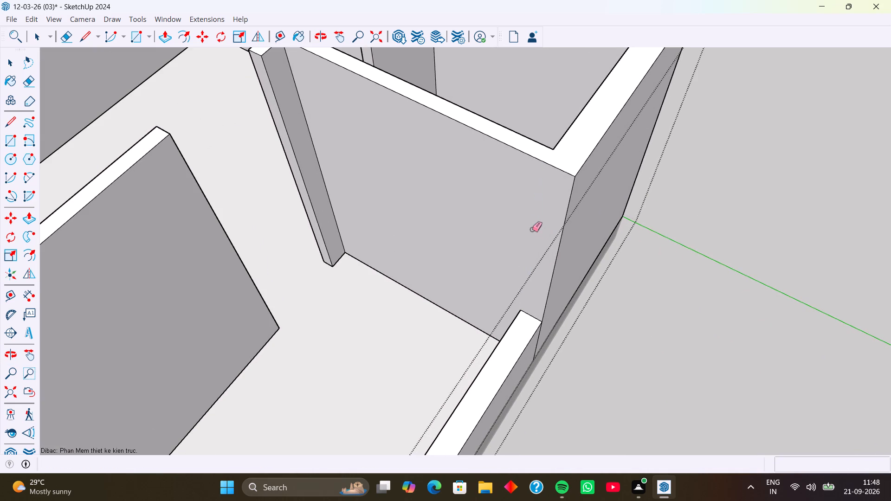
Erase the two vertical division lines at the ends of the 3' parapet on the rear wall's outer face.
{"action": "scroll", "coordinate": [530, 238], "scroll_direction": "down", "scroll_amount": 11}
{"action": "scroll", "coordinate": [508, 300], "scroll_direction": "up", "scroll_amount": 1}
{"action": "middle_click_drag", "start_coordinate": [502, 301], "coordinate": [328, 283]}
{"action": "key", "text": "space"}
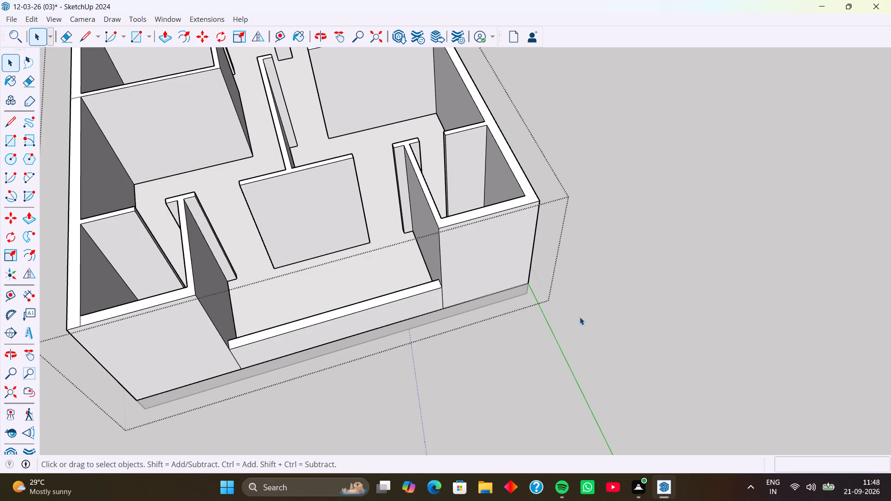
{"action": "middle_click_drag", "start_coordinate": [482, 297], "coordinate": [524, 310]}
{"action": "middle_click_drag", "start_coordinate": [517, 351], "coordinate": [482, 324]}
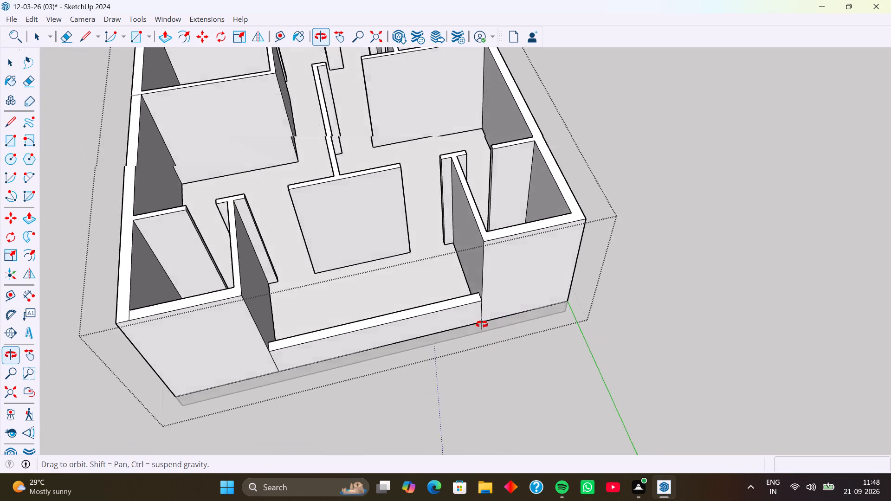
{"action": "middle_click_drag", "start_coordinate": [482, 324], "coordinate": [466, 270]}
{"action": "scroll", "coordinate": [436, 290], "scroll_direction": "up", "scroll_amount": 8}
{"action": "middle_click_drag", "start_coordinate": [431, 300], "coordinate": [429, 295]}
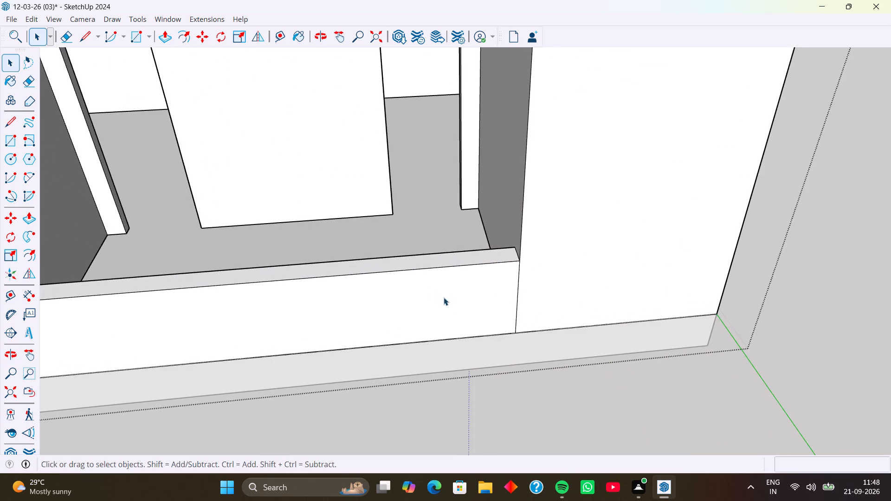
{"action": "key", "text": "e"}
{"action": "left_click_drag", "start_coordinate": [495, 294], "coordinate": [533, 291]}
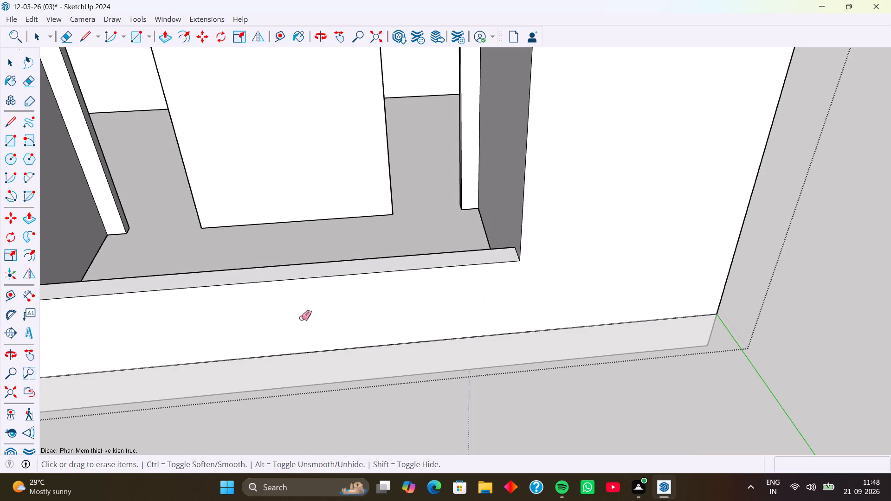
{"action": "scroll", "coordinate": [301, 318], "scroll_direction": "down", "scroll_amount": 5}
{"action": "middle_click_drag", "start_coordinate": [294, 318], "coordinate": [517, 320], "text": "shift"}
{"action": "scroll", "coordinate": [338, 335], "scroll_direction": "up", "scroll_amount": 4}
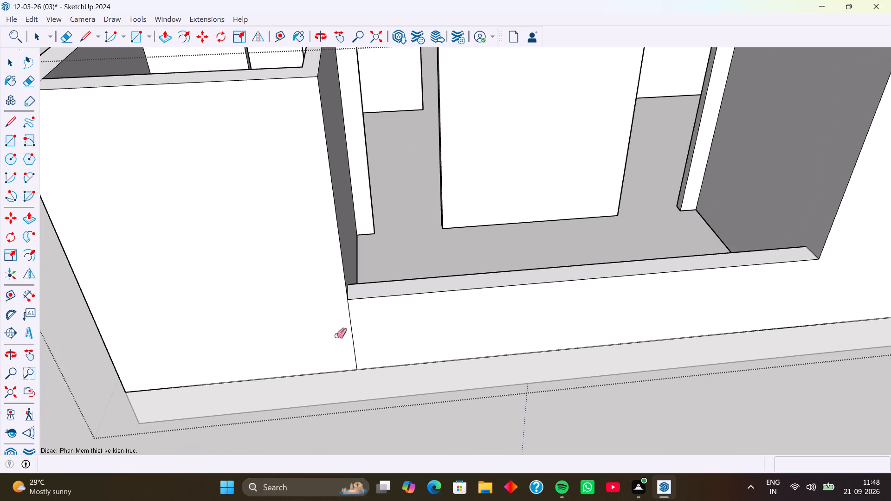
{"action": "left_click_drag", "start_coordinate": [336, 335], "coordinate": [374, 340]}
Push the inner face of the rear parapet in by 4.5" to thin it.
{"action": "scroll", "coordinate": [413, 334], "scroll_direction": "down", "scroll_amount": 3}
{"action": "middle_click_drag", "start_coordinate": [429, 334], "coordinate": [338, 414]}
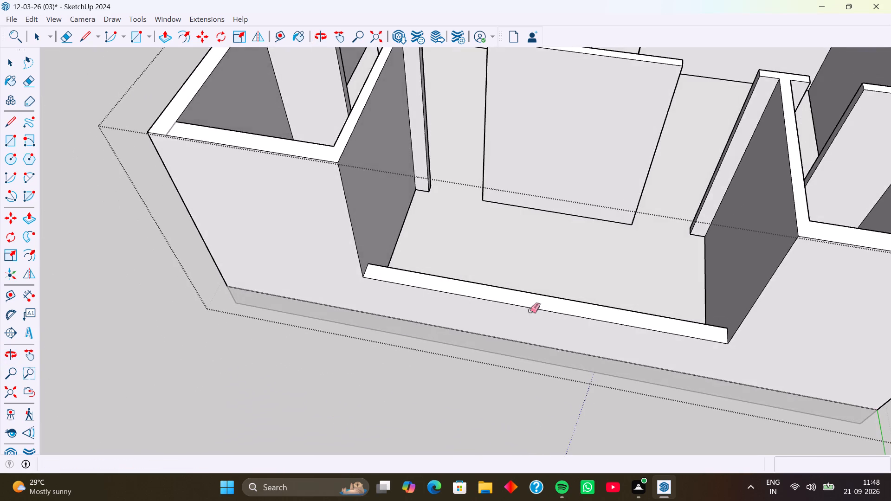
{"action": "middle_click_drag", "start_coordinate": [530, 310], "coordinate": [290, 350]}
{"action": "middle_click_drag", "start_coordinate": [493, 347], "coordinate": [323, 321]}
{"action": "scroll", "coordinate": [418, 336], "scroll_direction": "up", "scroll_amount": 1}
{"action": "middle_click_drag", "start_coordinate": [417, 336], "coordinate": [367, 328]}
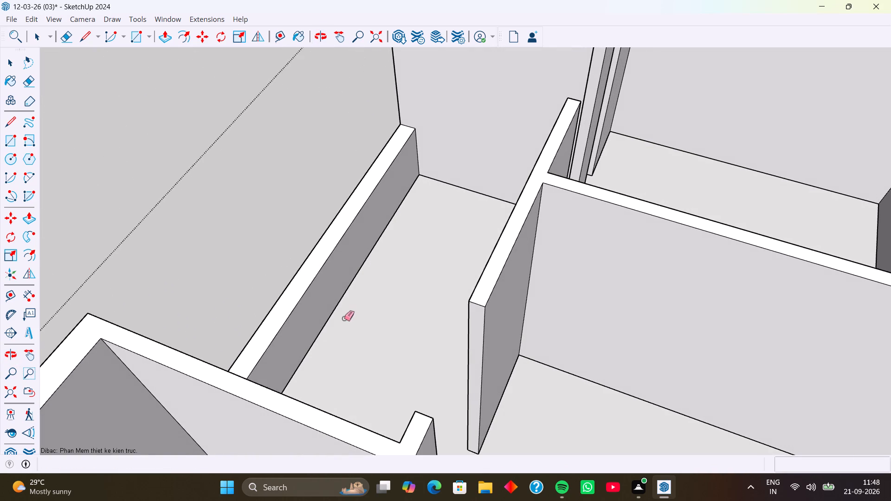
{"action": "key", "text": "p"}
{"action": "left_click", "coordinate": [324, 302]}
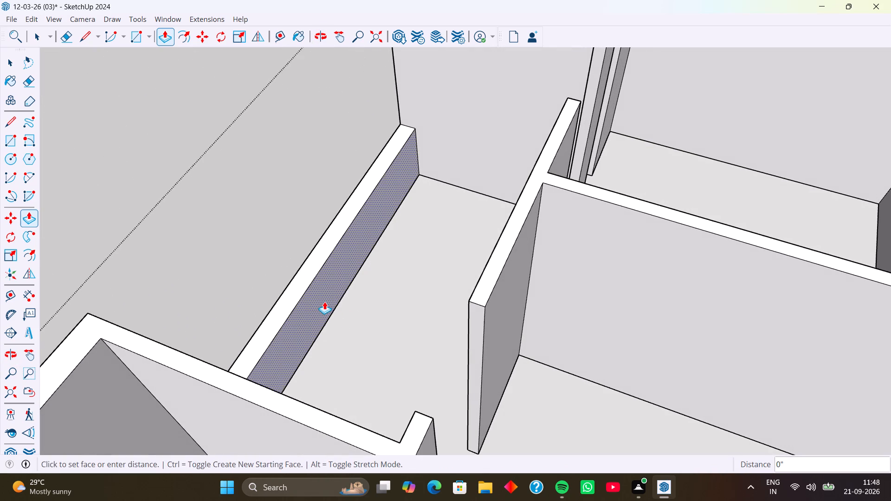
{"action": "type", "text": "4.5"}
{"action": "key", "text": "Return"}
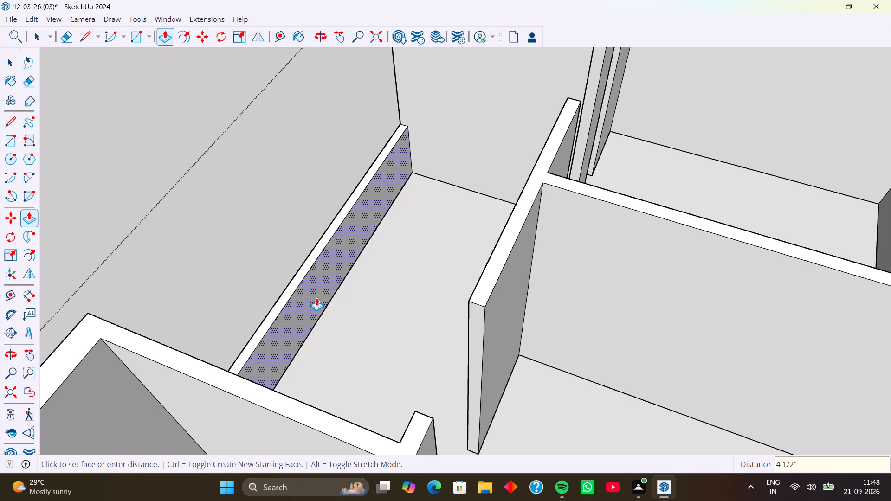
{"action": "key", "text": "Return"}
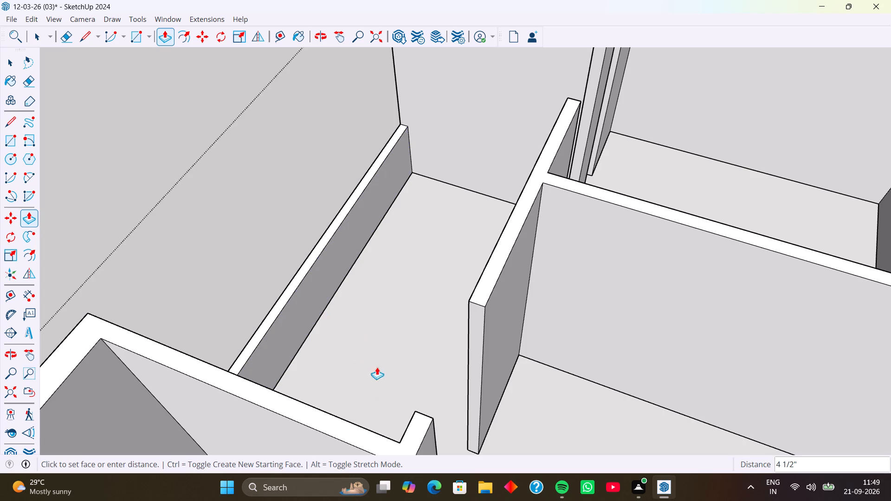
Push the rear parapet's top down 3' to floor level to remove it, and exit the wall group.
{"action": "middle_click_drag", "start_coordinate": [244, 361], "coordinate": [408, 361]}
{"action": "middle_click_drag", "start_coordinate": [370, 353], "coordinate": [429, 362]}
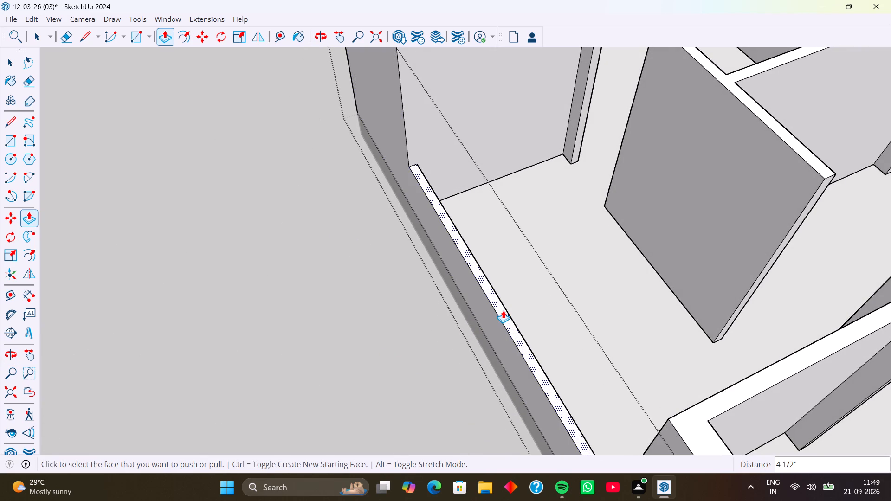
{"action": "left_click", "coordinate": [503, 310]}
{"action": "left_click", "coordinate": [532, 382]}
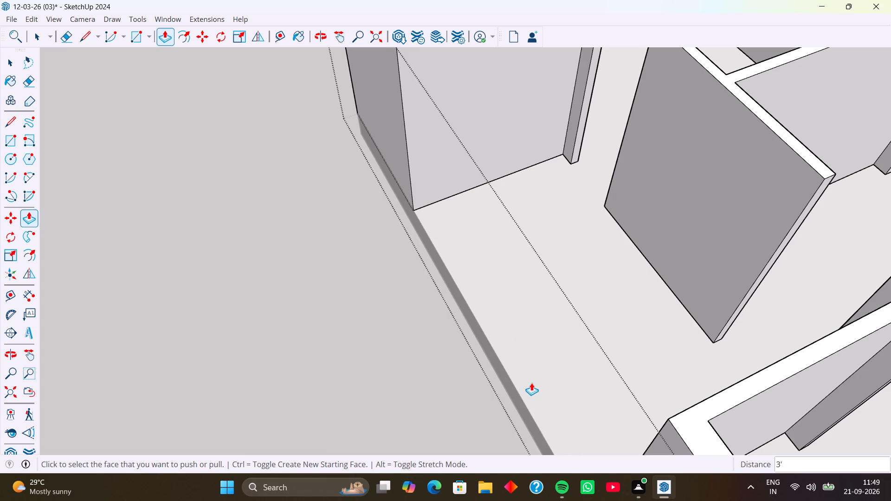
{"action": "scroll", "coordinate": [534, 354], "scroll_direction": "down", "scroll_amount": 4}
{"action": "middle_click_drag", "start_coordinate": [474, 387], "coordinate": [485, 323]}
{"action": "scroll", "coordinate": [418, 349], "scroll_direction": "down", "scroll_amount": 4}
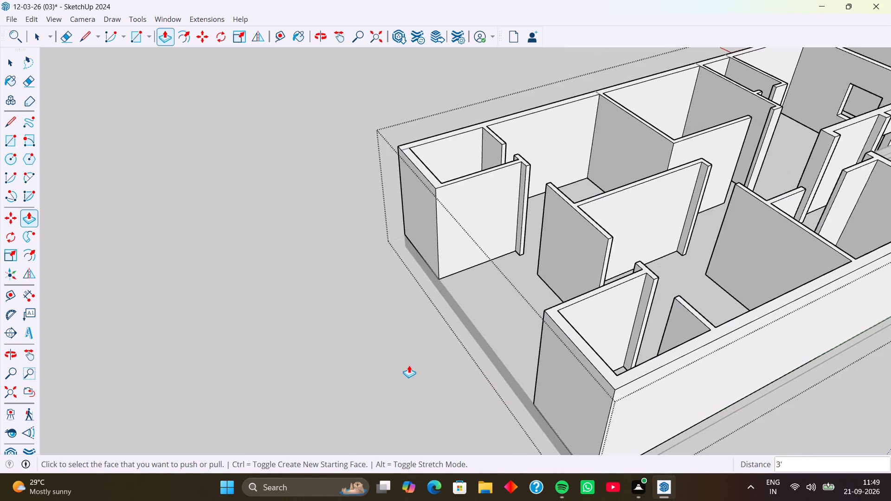
{"action": "middle_click_drag", "start_coordinate": [413, 365], "coordinate": [484, 349]}
{"action": "scroll", "coordinate": [421, 345], "scroll_direction": "down", "scroll_amount": 5}
{"action": "key", "text": "space"}
{"action": "left_click", "coordinate": [397, 347]}
Place two vertical guides on the rear corner room's outer wall, 1'6" from the edge beside the opening and 2' beyond that.
{"action": "scroll", "coordinate": [404, 342], "scroll_direction": "down", "scroll_amount": 4}
{"action": "middle_click_drag", "start_coordinate": [402, 343], "coordinate": [388, 427]}
{"action": "middle_click_drag", "start_coordinate": [410, 374], "coordinate": [452, 411]}
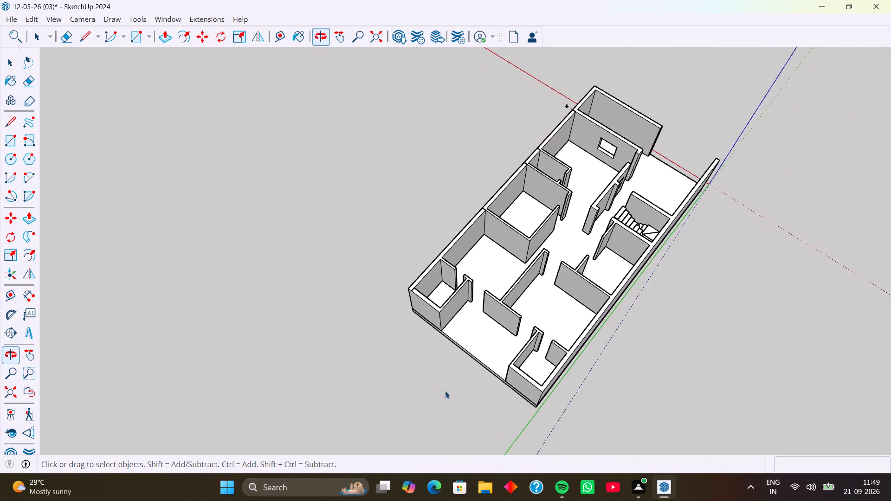
{"action": "middle_click_drag", "start_coordinate": [445, 335], "coordinate": [306, 288]}
{"action": "middle_click_drag", "start_coordinate": [334, 351], "coordinate": [405, 359]}
{"action": "middle_click_drag", "start_coordinate": [425, 340], "coordinate": [369, 303]}
{"action": "middle_click_drag", "start_coordinate": [352, 352], "coordinate": [424, 340]}
{"action": "scroll", "coordinate": [331, 353], "scroll_direction": "up", "scroll_amount": 5}
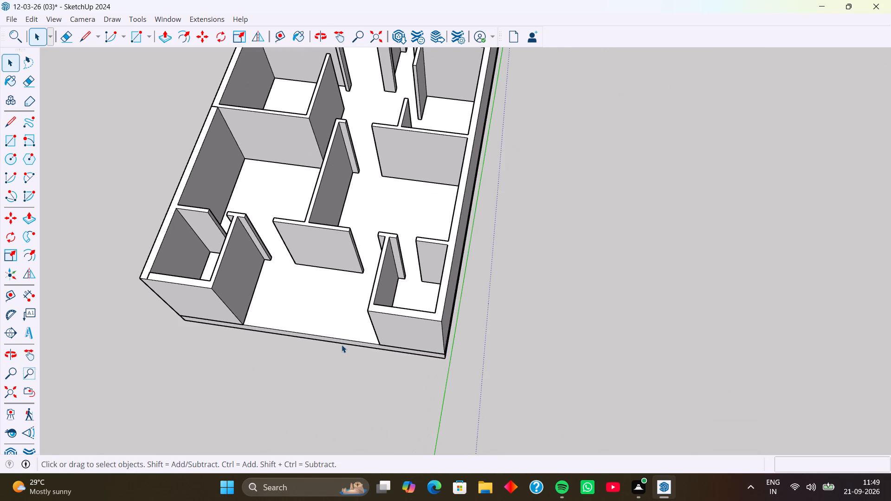
{"action": "middle_click_drag", "start_coordinate": [392, 339], "coordinate": [332, 315]}
{"action": "middle_click_drag", "start_coordinate": [336, 330], "coordinate": [399, 238]}
{"action": "scroll", "coordinate": [386, 287], "scroll_direction": "up", "scroll_amount": 1}
{"action": "scroll", "coordinate": [332, 288], "scroll_direction": "up", "scroll_amount": 3}
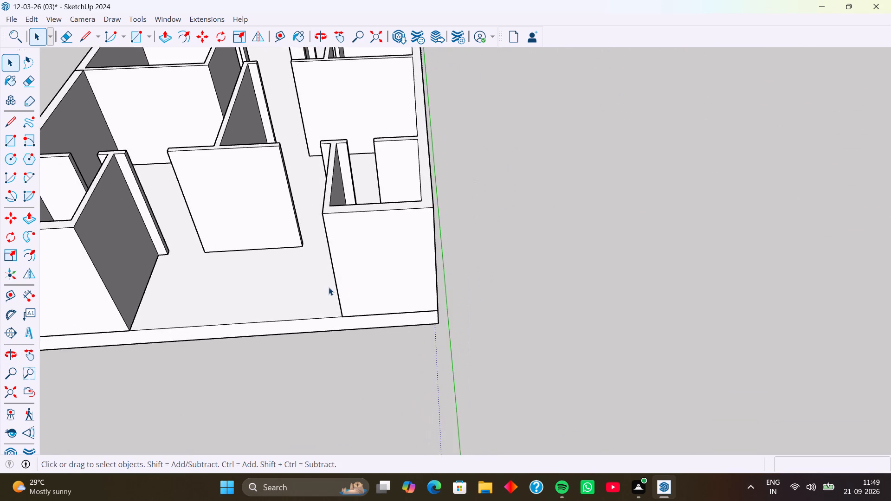
{"action": "key", "text": "t"}
{"action": "scroll", "coordinate": [329, 285], "scroll_direction": "up", "scroll_amount": 5}
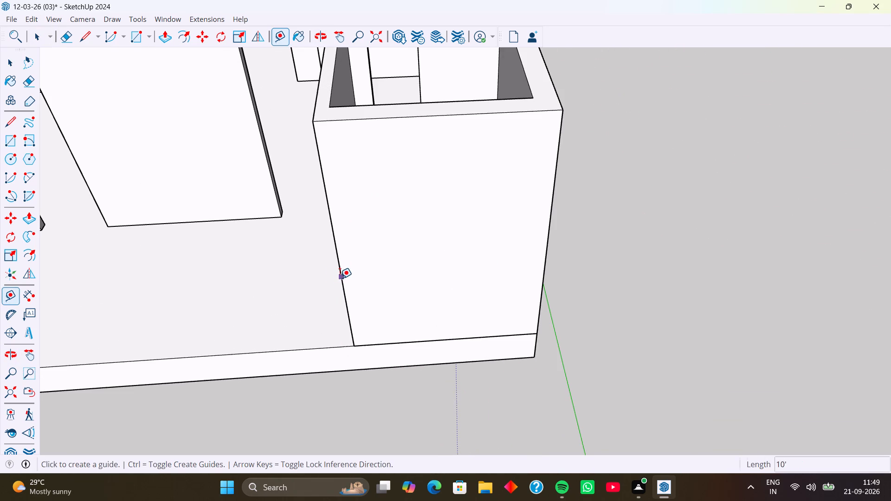
{"action": "left_click", "coordinate": [342, 278]}
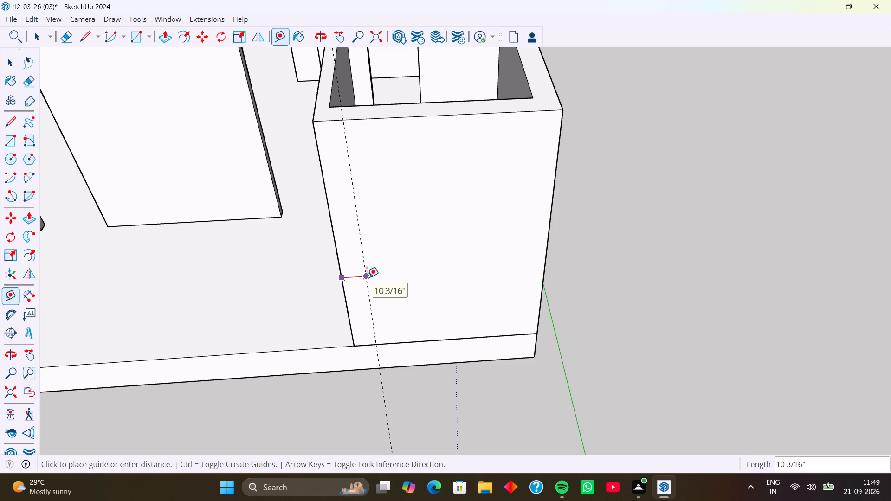
{"action": "type", "text": "1'6"}
{"action": "key", "text": "Return"}
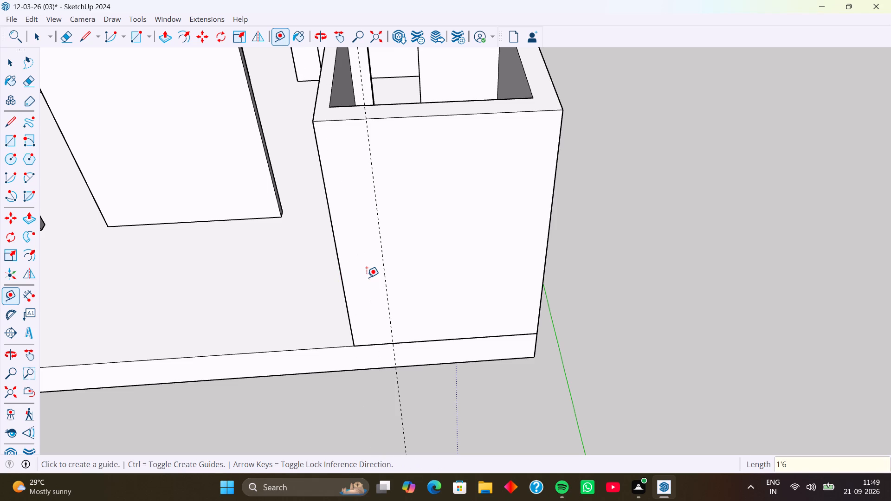
{"action": "left_click", "coordinate": [381, 254]}
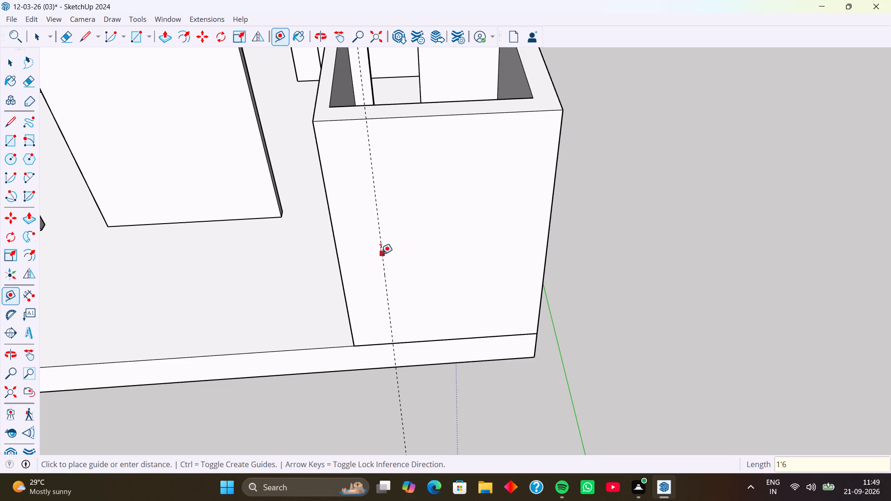
{"action": "type", "text": "2'"}
{"action": "key", "text": "Return"}
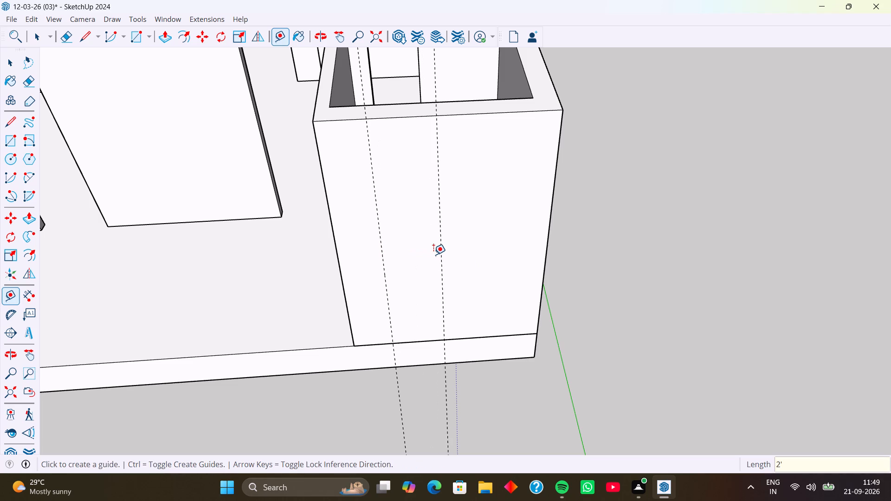
Place two horizontal guides on the same wall face, 7' above its base and 2' above that.
{"action": "left_click", "coordinate": [425, 341]}
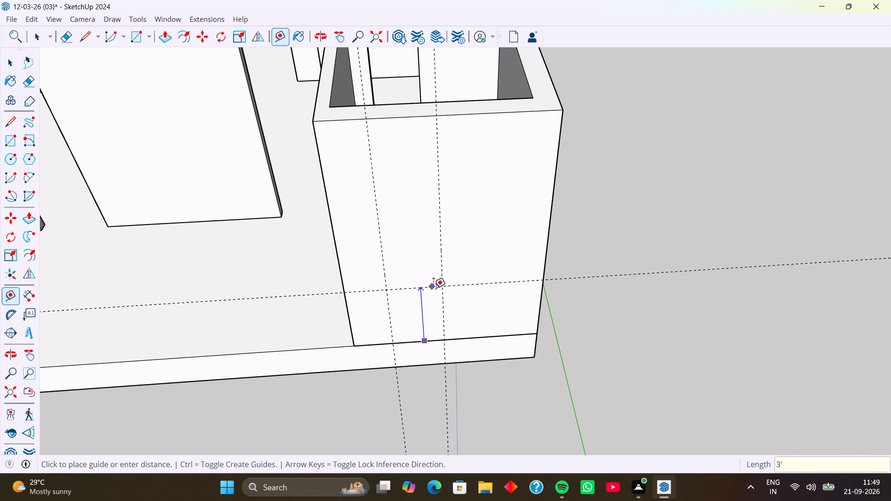
{"action": "type", "text": "7'"}
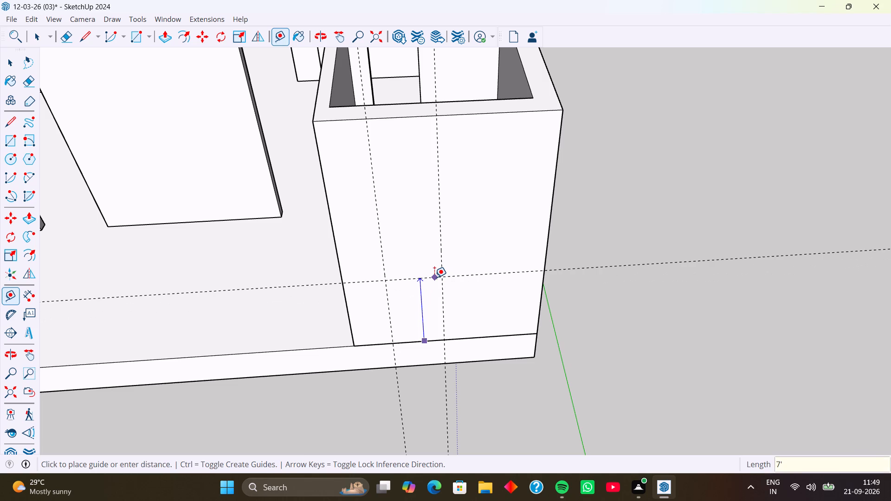
{"action": "key", "text": "Return"}
{"action": "left_click", "coordinate": [430, 201]}
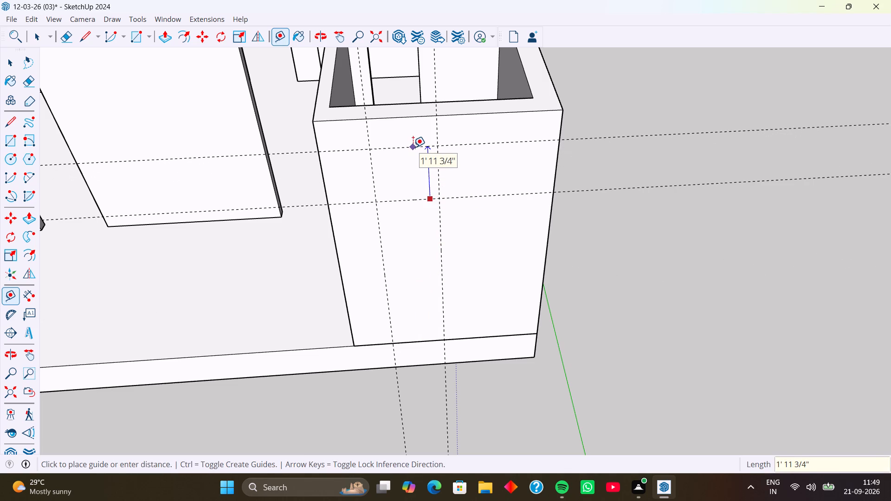
{"action": "type", "text": "2'"}
{"action": "key", "text": "Return"}
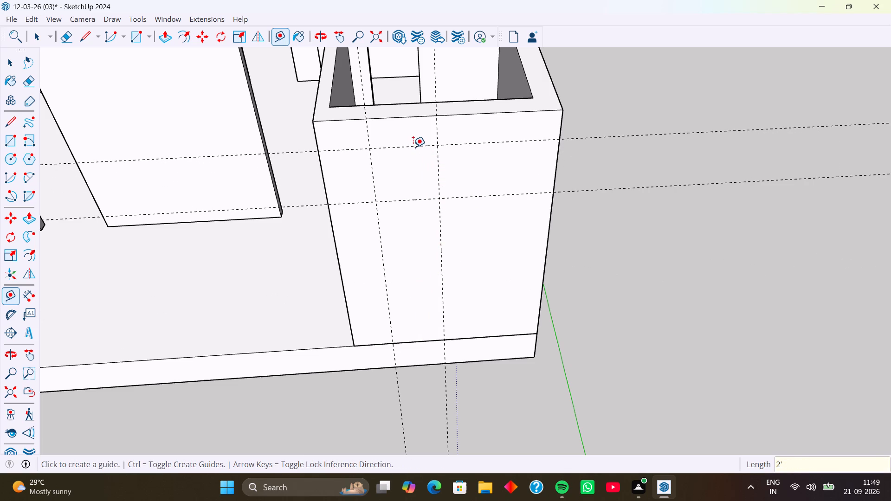
Draw a 9" line across the long side wall's top, from the inner corner of the rear corner room's partition to the outer edge.
{"action": "scroll", "coordinate": [437, 127], "scroll_direction": "down", "scroll_amount": 2}
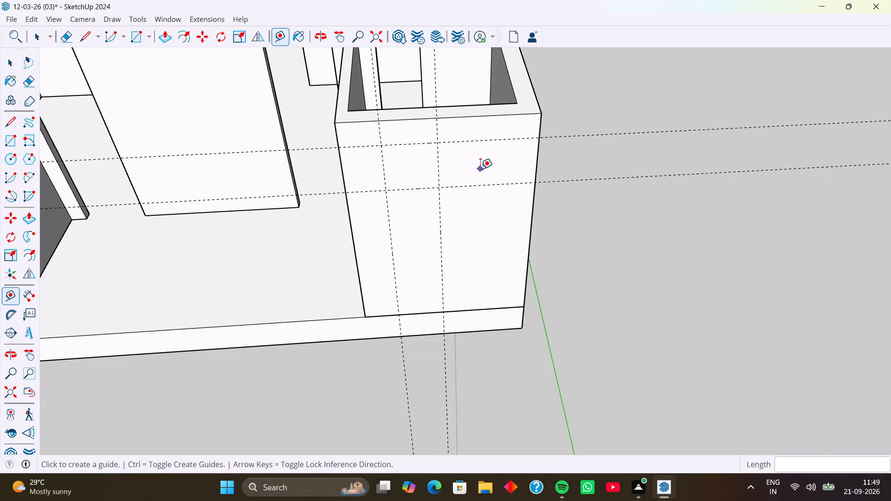
{"action": "middle_click_drag", "start_coordinate": [480, 169], "coordinate": [397, 186]}
{"action": "middle_click_drag", "start_coordinate": [474, 186], "coordinate": [345, 181]}
{"action": "middle_click_drag", "start_coordinate": [488, 194], "coordinate": [420, 168]}
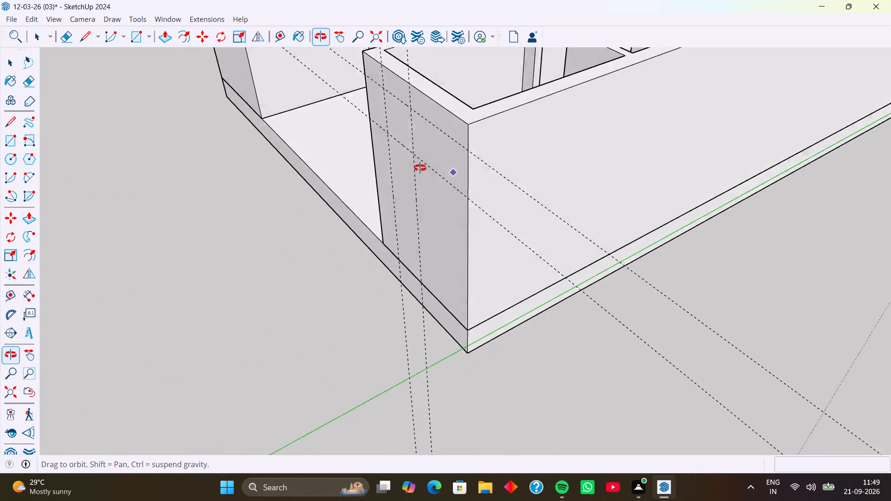
{"action": "middle_click_drag", "start_coordinate": [420, 168], "coordinate": [410, 163]}
{"action": "scroll", "coordinate": [432, 180], "scroll_direction": "down", "scroll_amount": 3}
{"action": "middle_click_drag", "start_coordinate": [464, 180], "coordinate": [377, 180]}
{"action": "middle_click_drag", "start_coordinate": [465, 180], "coordinate": [413, 184]}
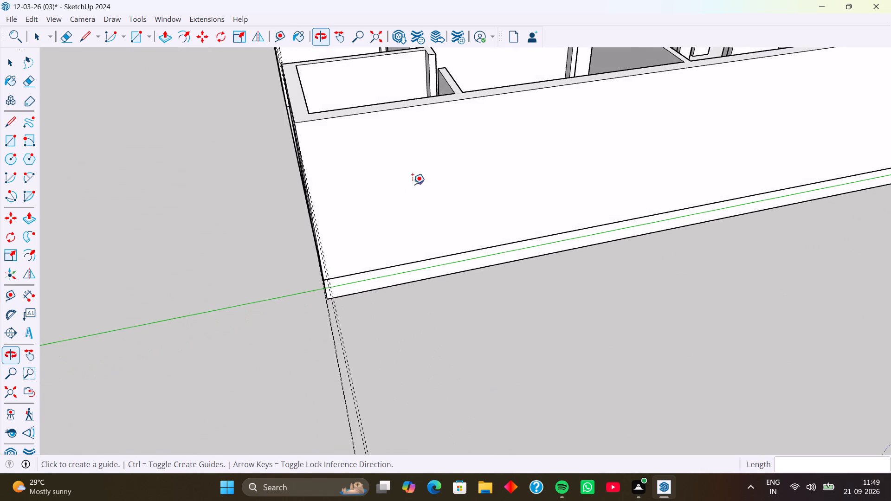
{"action": "scroll", "coordinate": [414, 184], "scroll_direction": "down", "scroll_amount": 4}
{"action": "middle_click_drag", "start_coordinate": [466, 162], "coordinate": [323, 183], "text": "shift"}
{"action": "scroll", "coordinate": [308, 161], "scroll_direction": "up", "scroll_amount": 3}
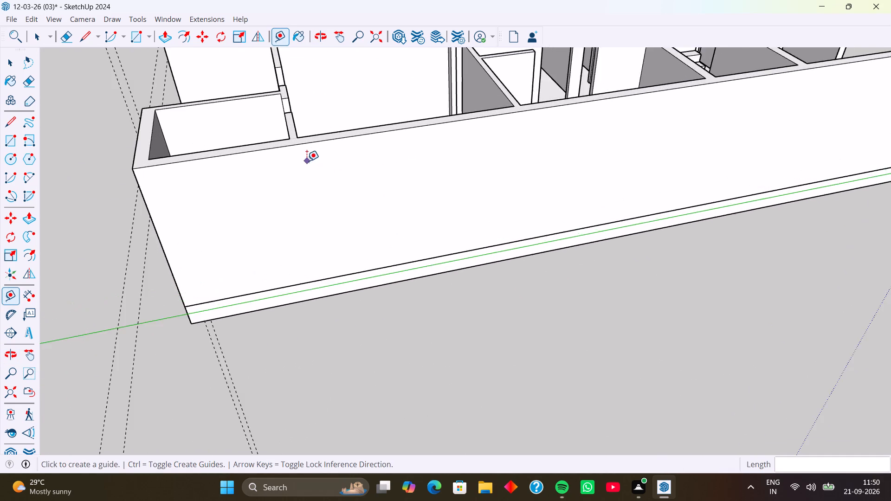
{"action": "scroll", "coordinate": [307, 161], "scroll_direction": "up", "scroll_amount": 3}
{"action": "middle_click_drag", "start_coordinate": [311, 171], "coordinate": [281, 180], "text": "shift"}
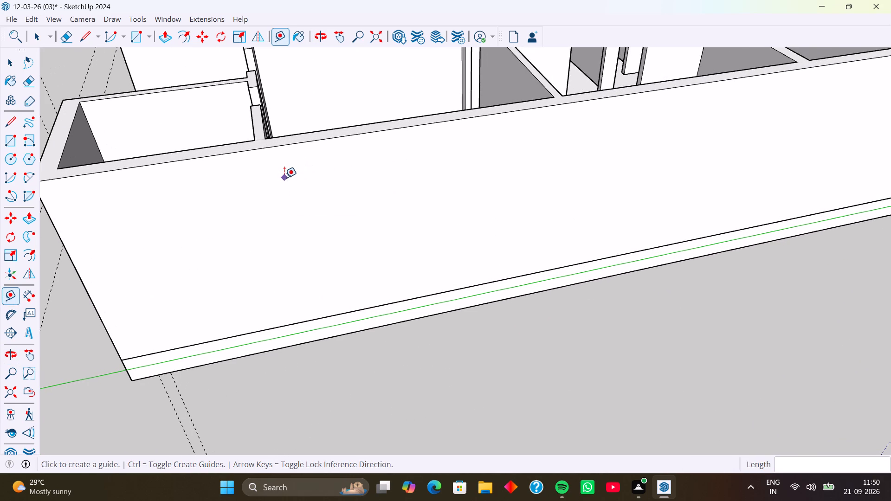
{"action": "key", "text": "l"}
{"action": "scroll", "coordinate": [269, 137], "scroll_direction": "up", "scroll_amount": 4}
{"action": "left_click", "coordinate": [263, 141]}
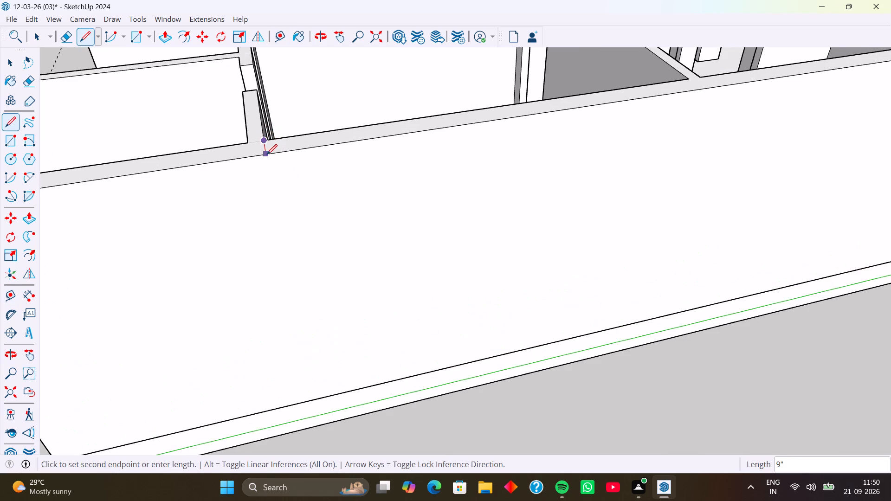
{"action": "left_click", "coordinate": [267, 154]}
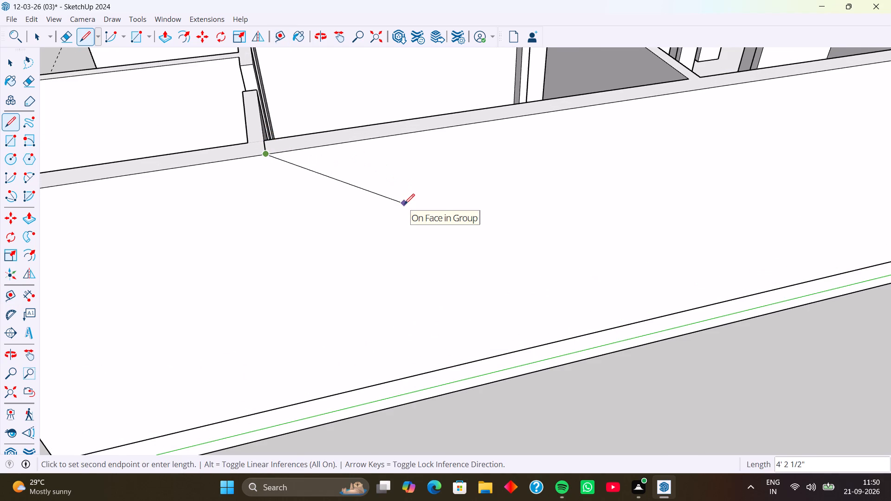
{"action": "key", "text": "space"}
Draw a line across the side wall's top at the next cross wall, from its front-side inner corner to the outer edge.
{"action": "scroll", "coordinate": [406, 194], "scroll_direction": "down", "scroll_amount": 4}
{"action": "middle_click_drag", "start_coordinate": [407, 198], "coordinate": [265, 254], "text": "shift"}
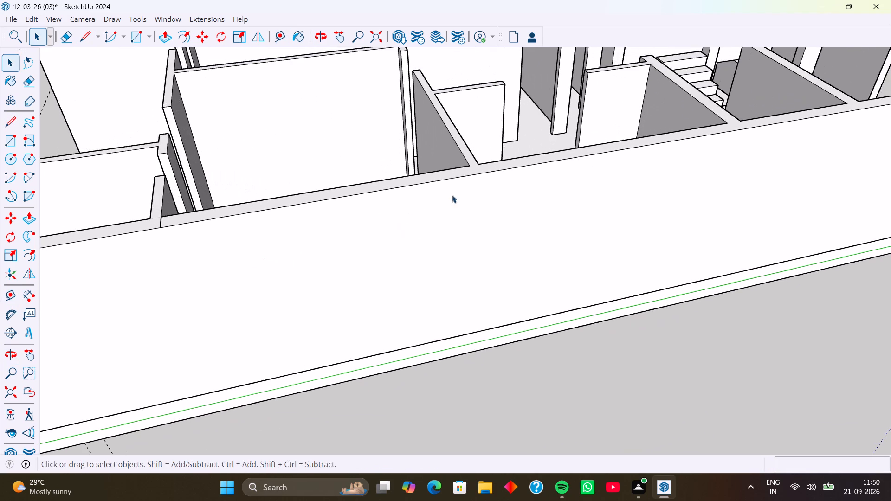
{"action": "middle_click_drag", "start_coordinate": [443, 196], "coordinate": [370, 213], "text": "shift"}
{"action": "scroll", "coordinate": [397, 174], "scroll_direction": "up", "scroll_amount": 8}
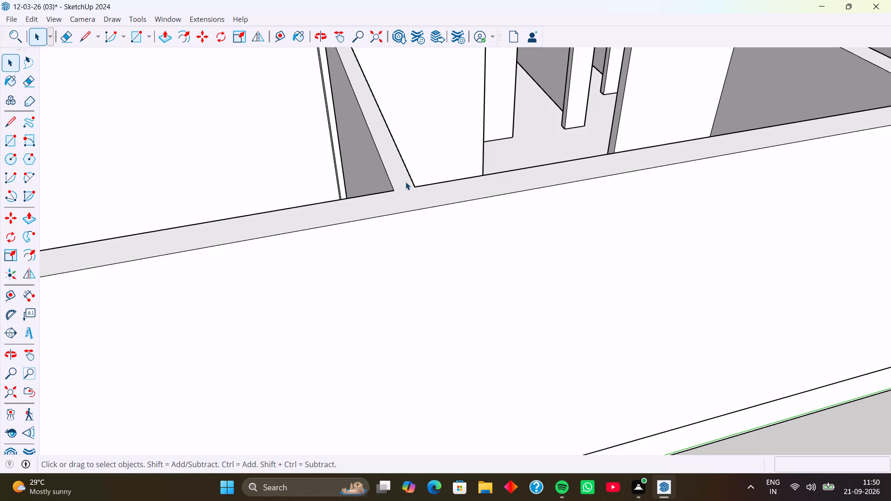
{"action": "middle_click_drag", "start_coordinate": [426, 196], "coordinate": [381, 204]}
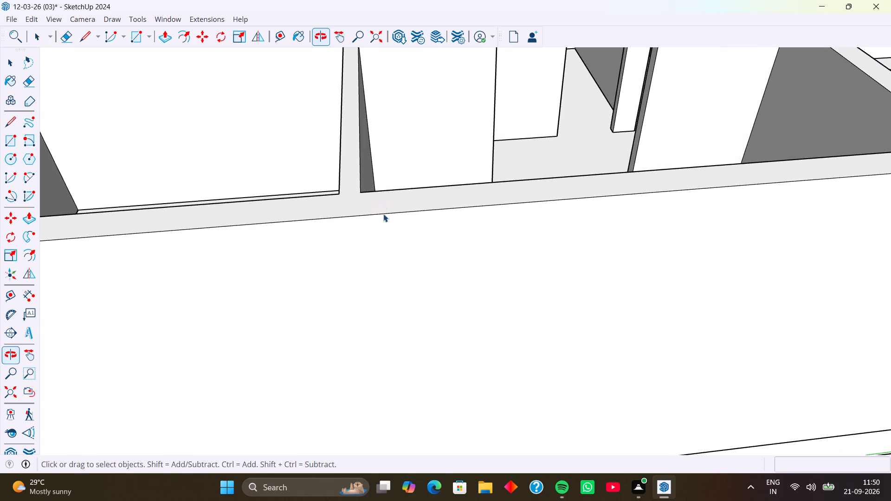
{"action": "key", "text": "l"}
{"action": "scroll", "coordinate": [366, 201], "scroll_direction": "up", "scroll_amount": 4}
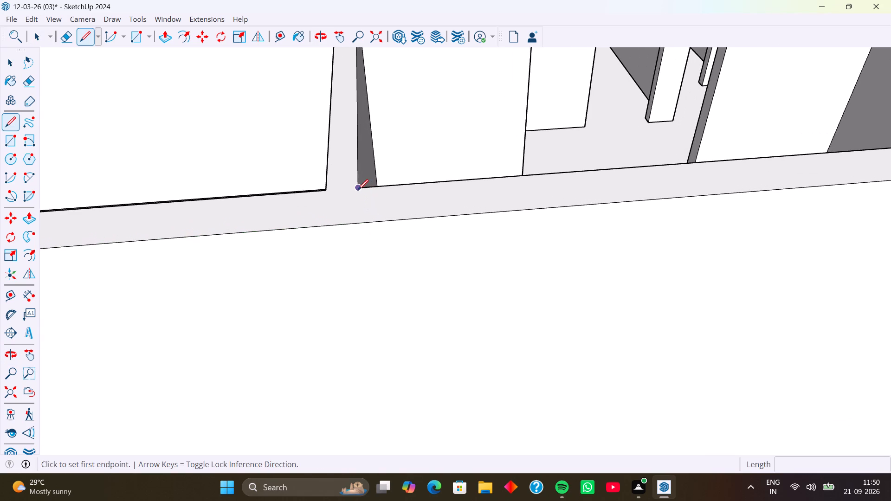
{"action": "left_click", "coordinate": [358, 190]}
{"action": "left_click", "coordinate": [359, 223]}
{"action": "key", "text": "space"}
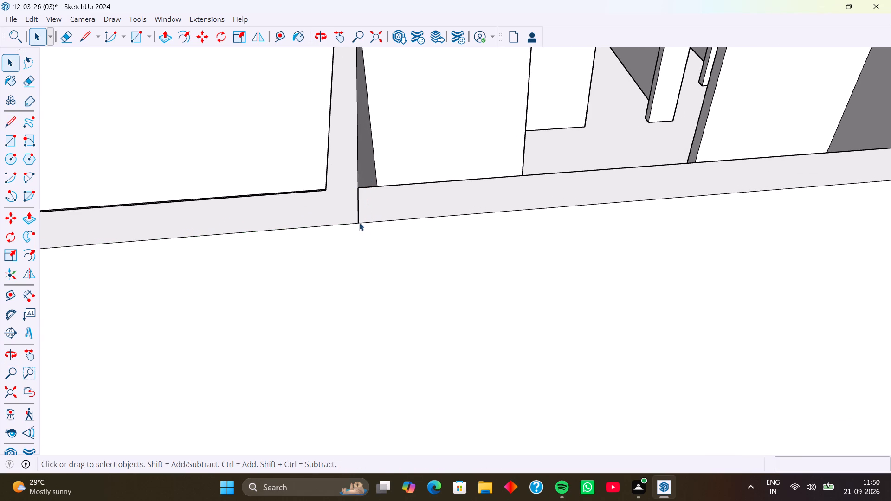
Draw a line across the side wall's top at the staircase partition, from its stair-side inner corner to the outer edge.
{"action": "scroll", "coordinate": [371, 220], "scroll_direction": "down", "scroll_amount": 5}
{"action": "middle_click_drag", "start_coordinate": [398, 207], "coordinate": [280, 206], "text": "shift"}
{"action": "scroll", "coordinate": [509, 171], "scroll_direction": "down", "scroll_amount": 6}
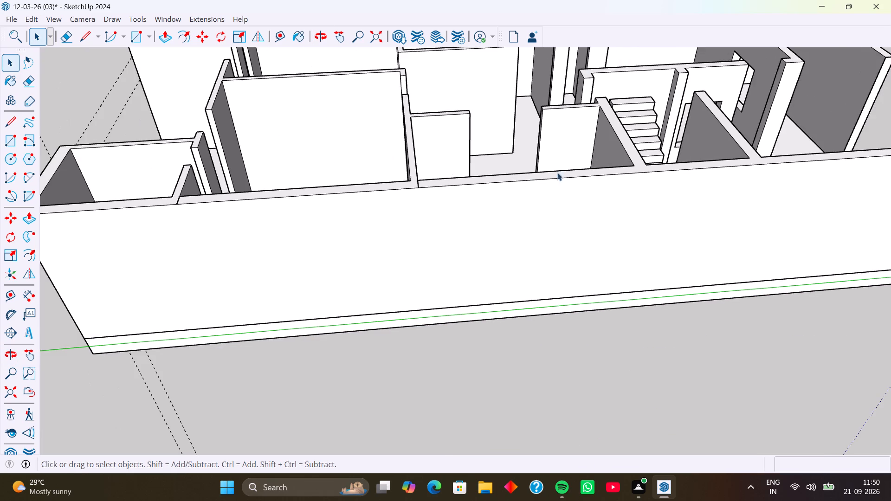
{"action": "middle_click_drag", "start_coordinate": [546, 174], "coordinate": [355, 206], "text": "shift"}
{"action": "middle_click_drag", "start_coordinate": [407, 208], "coordinate": [325, 224], "text": "shift"}
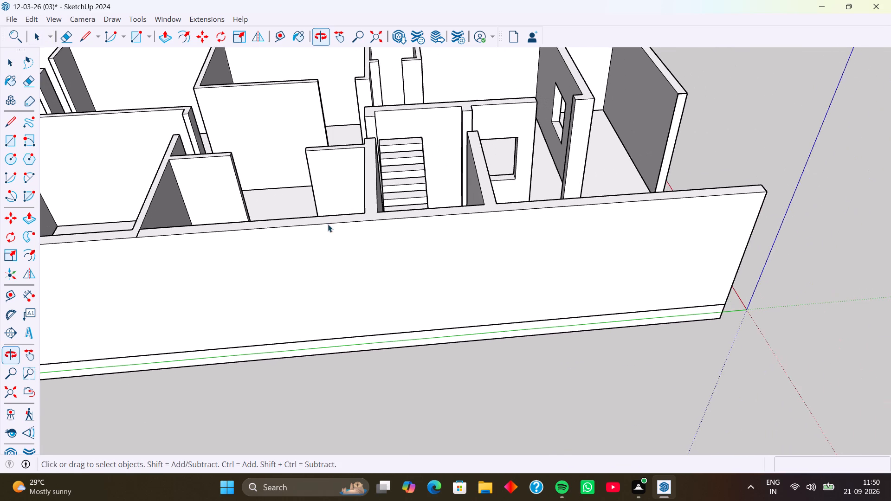
{"action": "scroll", "coordinate": [374, 214], "scroll_direction": "up", "scroll_amount": 9}
{"action": "key", "text": "l"}
{"action": "scroll", "coordinate": [378, 207], "scroll_direction": "up", "scroll_amount": 5}
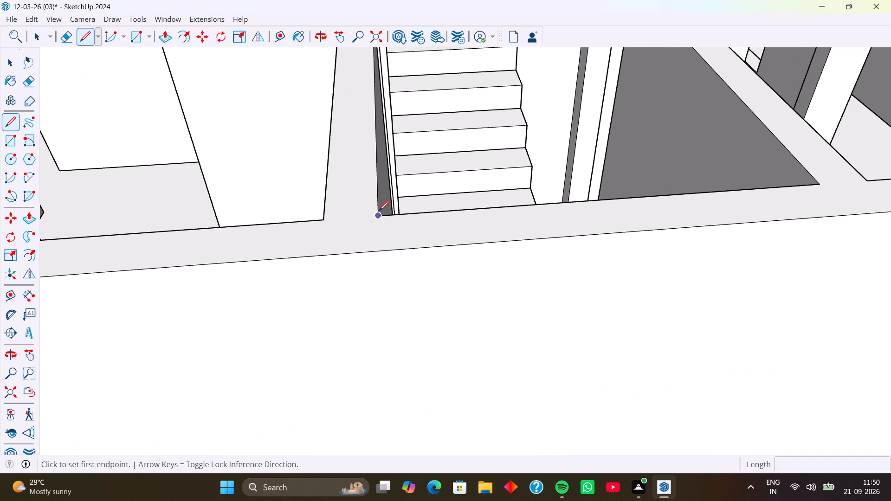
{"action": "left_click", "coordinate": [379, 217]}
{"action": "left_click", "coordinate": [380, 251]}
{"action": "scroll", "coordinate": [418, 230], "scroll_direction": "down", "scroll_amount": 3}
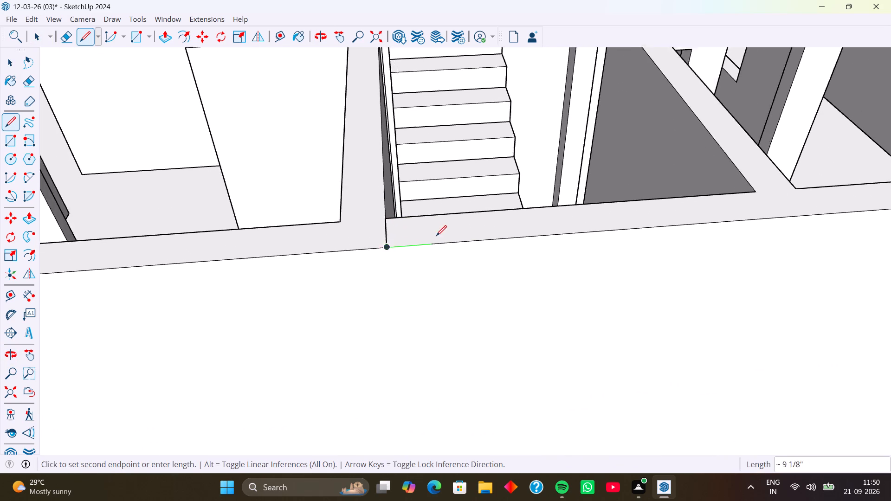
{"action": "scroll", "coordinate": [436, 236], "scroll_direction": "down", "scroll_amount": 15}
{"action": "middle_click_drag", "start_coordinate": [471, 237], "coordinate": [489, 234]}
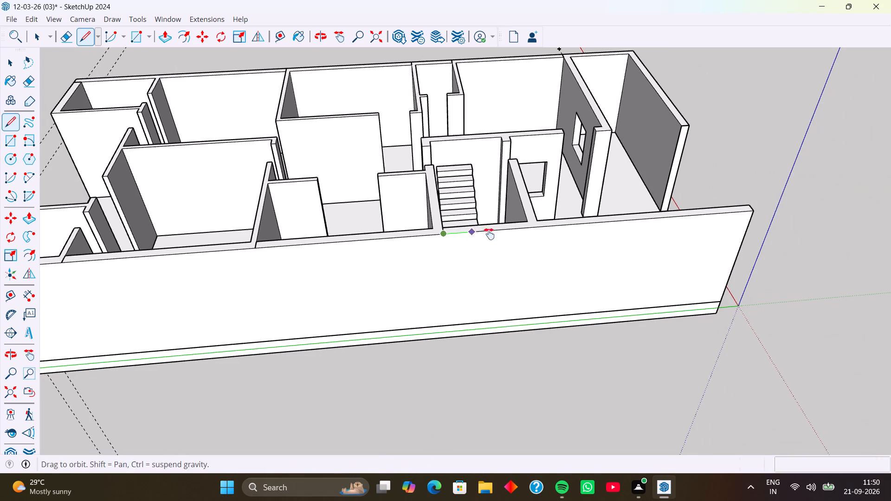
{"action": "middle_click_drag", "start_coordinate": [489, 234], "coordinate": [595, 170]}
{"action": "middle_click_drag", "start_coordinate": [337, 222], "coordinate": [344, 222], "text": "shift"}
{"action": "key", "text": "space"}
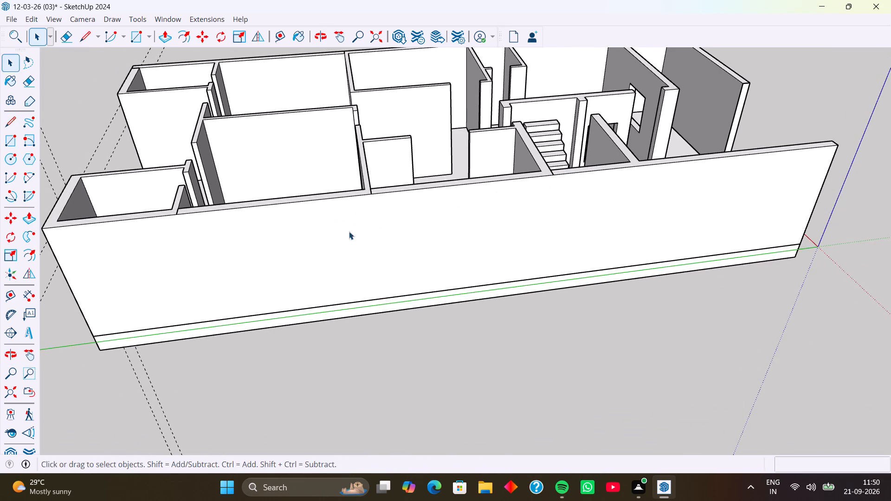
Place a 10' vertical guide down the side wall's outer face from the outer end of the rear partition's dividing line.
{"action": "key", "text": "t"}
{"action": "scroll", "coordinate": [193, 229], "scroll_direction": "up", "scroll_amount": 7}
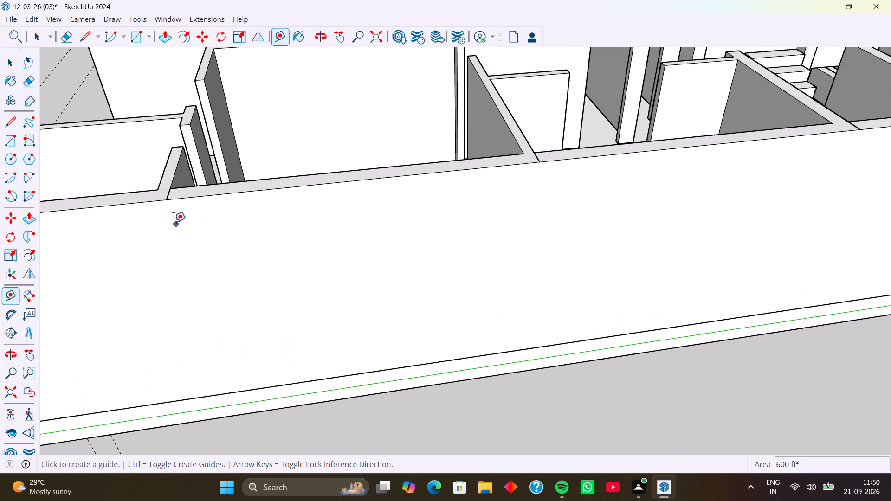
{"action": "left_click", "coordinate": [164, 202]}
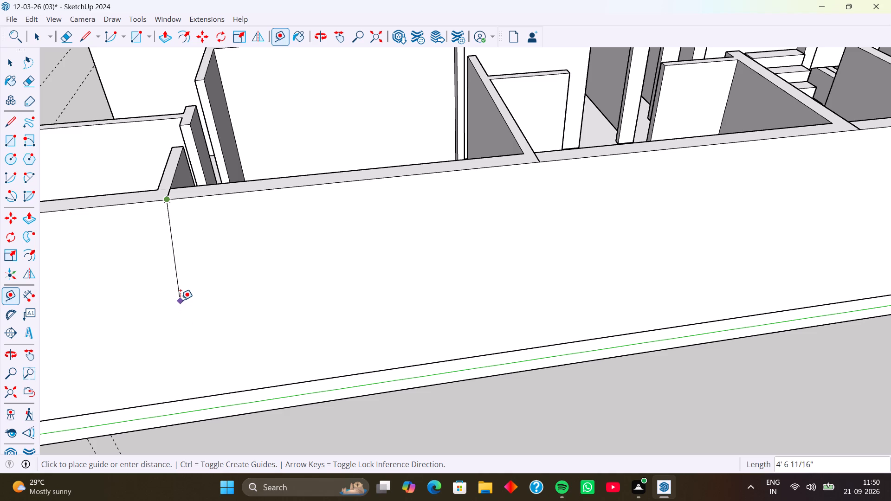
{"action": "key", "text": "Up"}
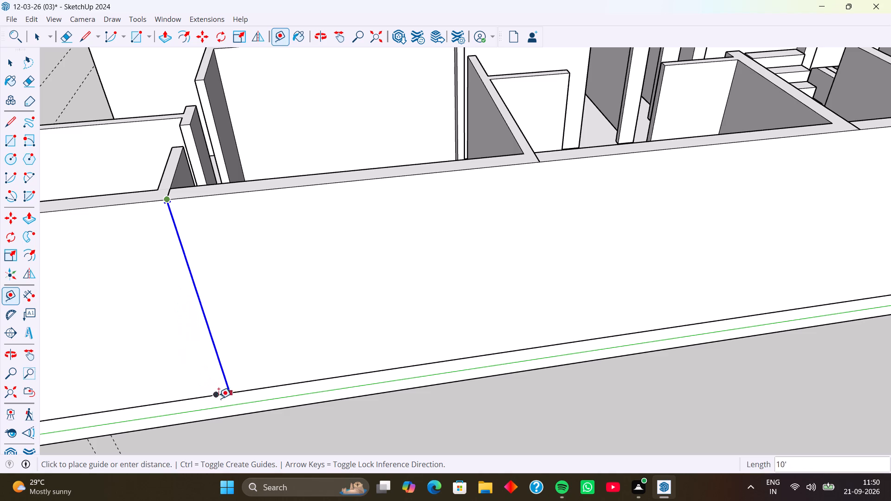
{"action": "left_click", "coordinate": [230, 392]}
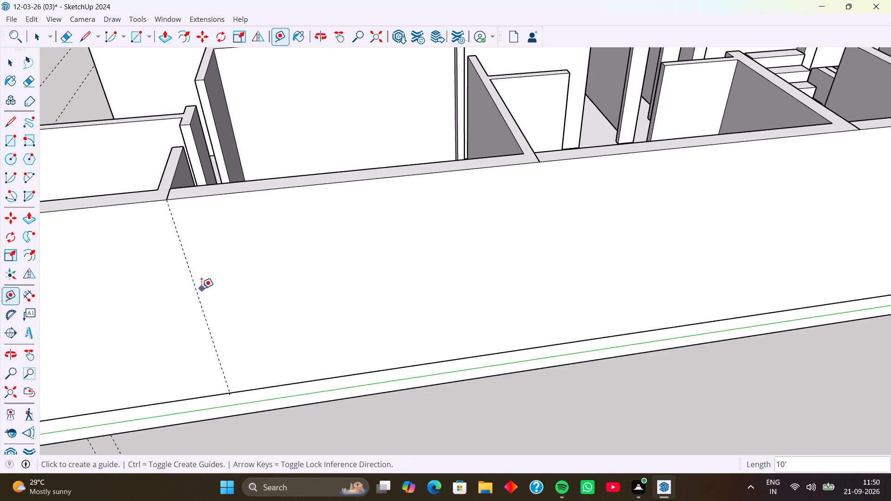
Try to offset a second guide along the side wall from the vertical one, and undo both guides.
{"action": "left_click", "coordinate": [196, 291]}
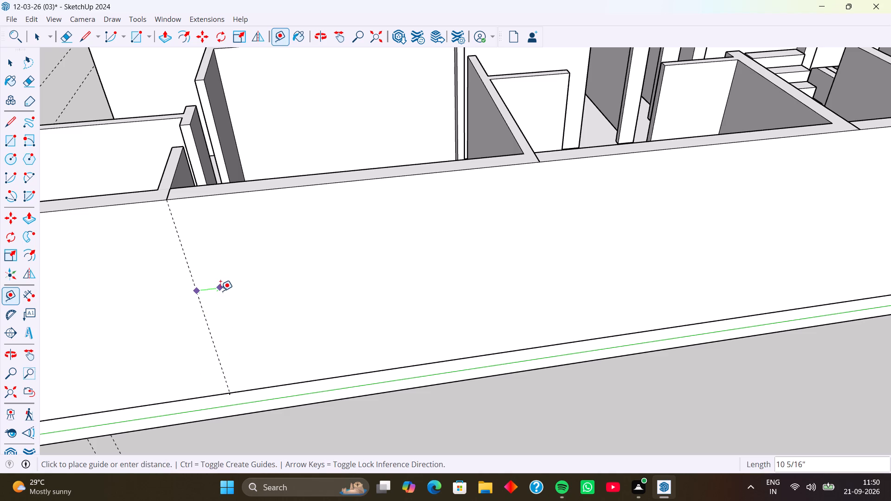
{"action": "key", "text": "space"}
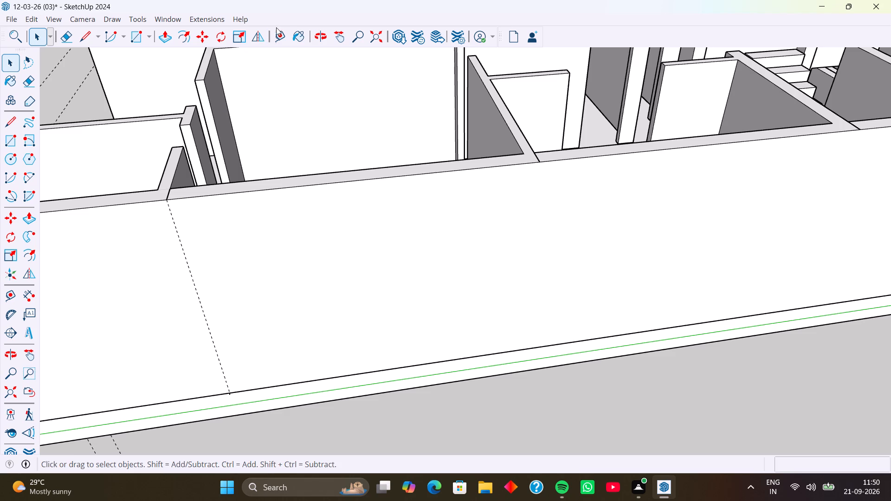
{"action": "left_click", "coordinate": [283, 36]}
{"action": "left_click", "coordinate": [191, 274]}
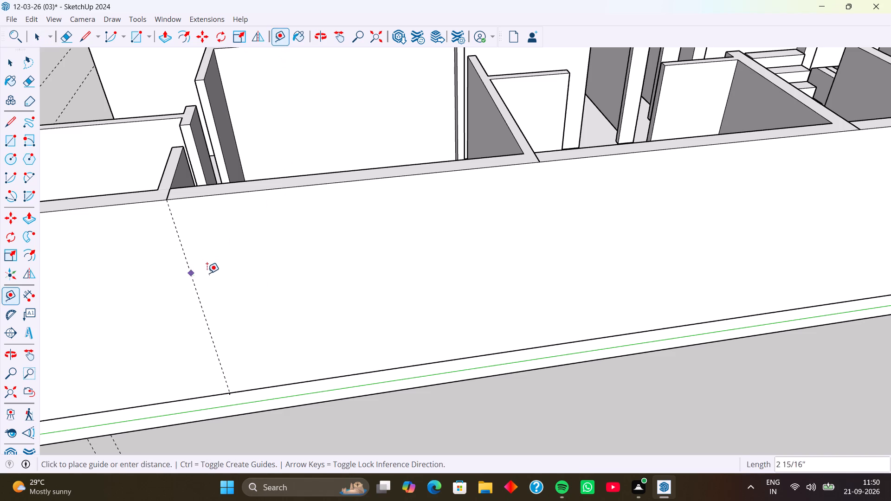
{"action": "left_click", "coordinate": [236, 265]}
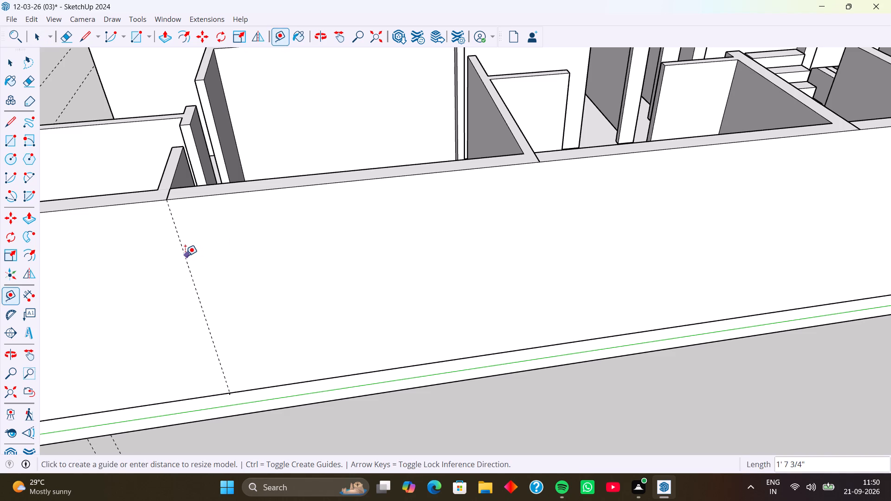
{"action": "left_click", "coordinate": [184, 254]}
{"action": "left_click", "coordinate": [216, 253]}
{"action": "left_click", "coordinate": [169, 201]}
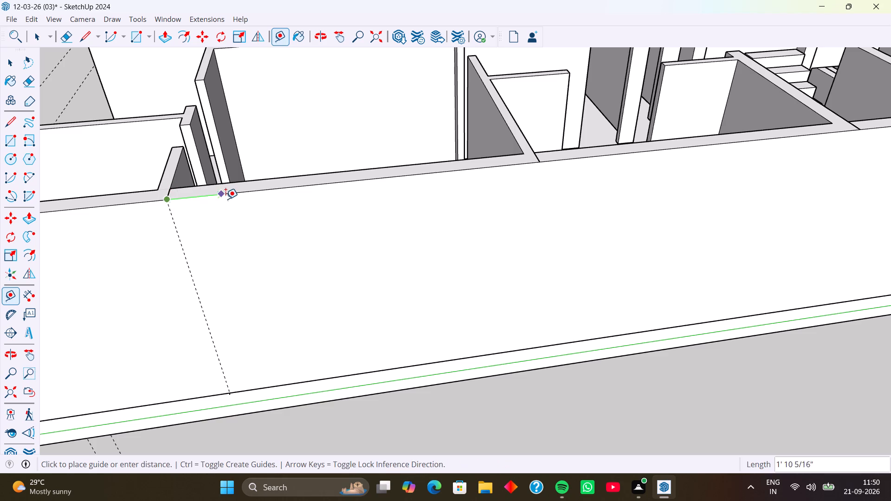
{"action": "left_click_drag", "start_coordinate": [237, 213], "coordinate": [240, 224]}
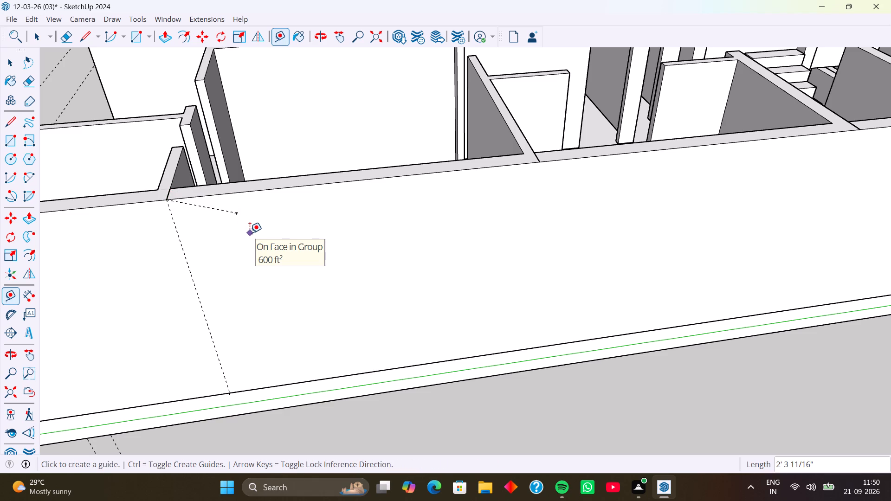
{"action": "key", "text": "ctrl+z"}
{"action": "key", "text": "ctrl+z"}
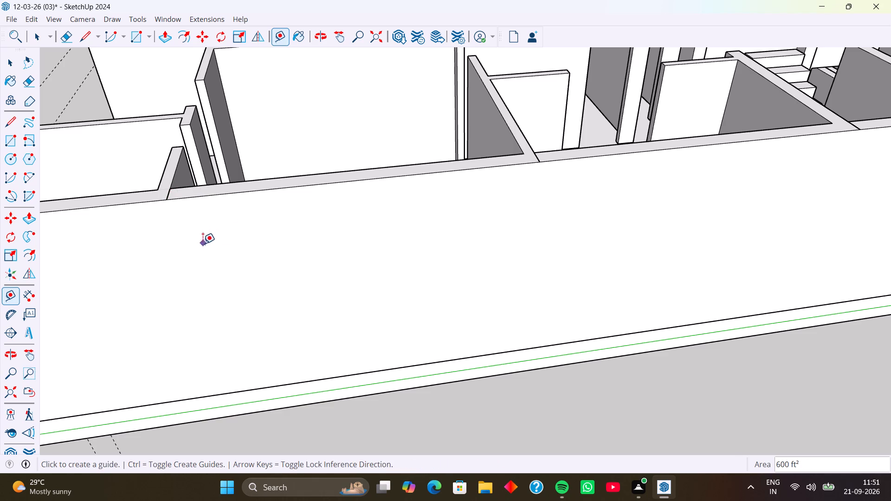
Draw a 10' vertical line down the side wall's outer face from the rear partition's dividing line to the wall's base.
{"action": "scroll", "coordinate": [203, 244], "scroll_direction": "down", "scroll_amount": 3}
{"action": "middle_click_drag", "start_coordinate": [215, 337], "coordinate": [168, 259]}
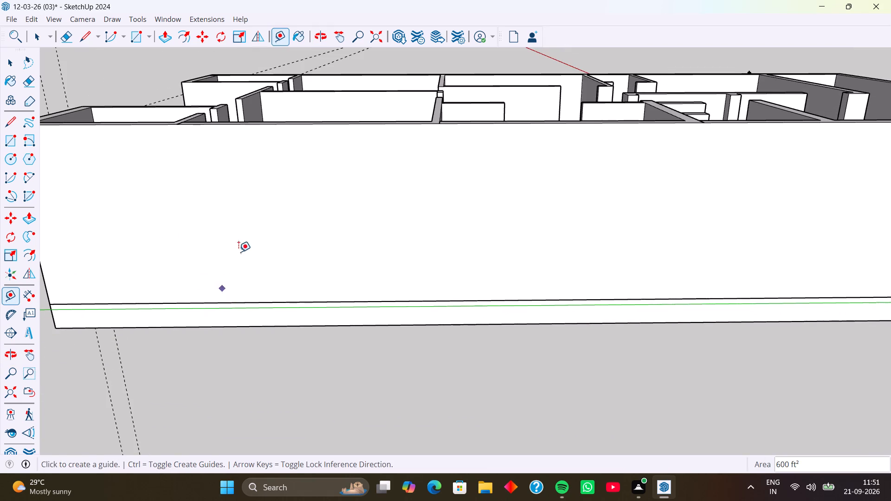
{"action": "scroll", "coordinate": [261, 238], "scroll_direction": "down", "scroll_amount": 4}
{"action": "middle_click_drag", "start_coordinate": [240, 225], "coordinate": [315, 308]}
{"action": "scroll", "coordinate": [253, 298], "scroll_direction": "up", "scroll_amount": 3}
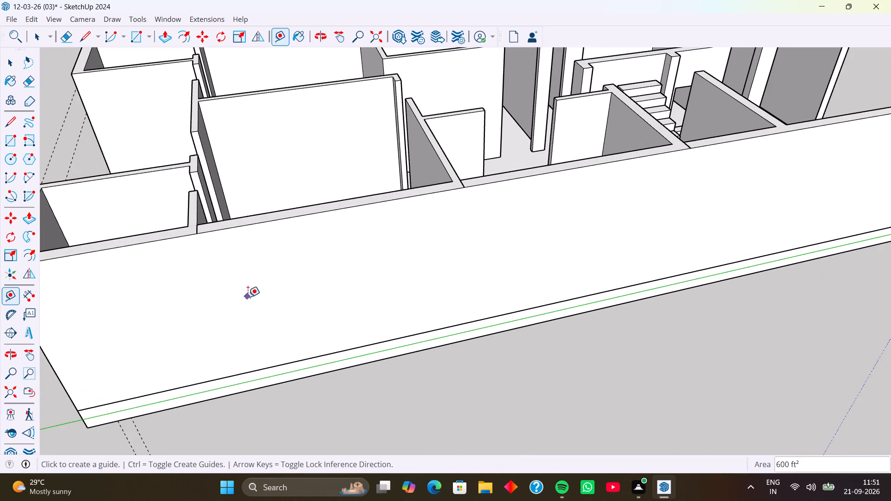
{"action": "scroll", "coordinate": [248, 297], "scroll_direction": "down", "scroll_amount": 9}
{"action": "middle_click_drag", "start_coordinate": [265, 298], "coordinate": [216, 305]}
{"action": "scroll", "coordinate": [212, 254], "scroll_direction": "up", "scroll_amount": 3}
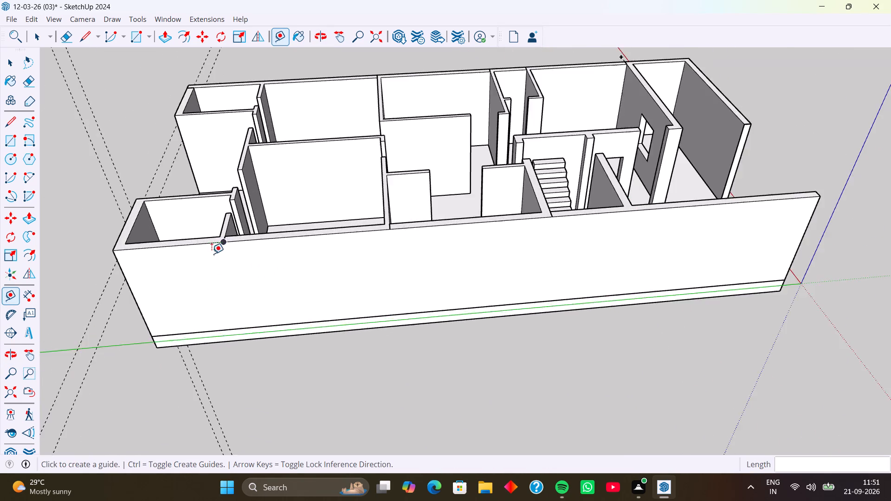
{"action": "scroll", "coordinate": [212, 254], "scroll_direction": "up", "scroll_amount": 5}
{"action": "key", "text": "l"}
{"action": "scroll", "coordinate": [225, 250], "scroll_direction": "up", "scroll_amount": 4}
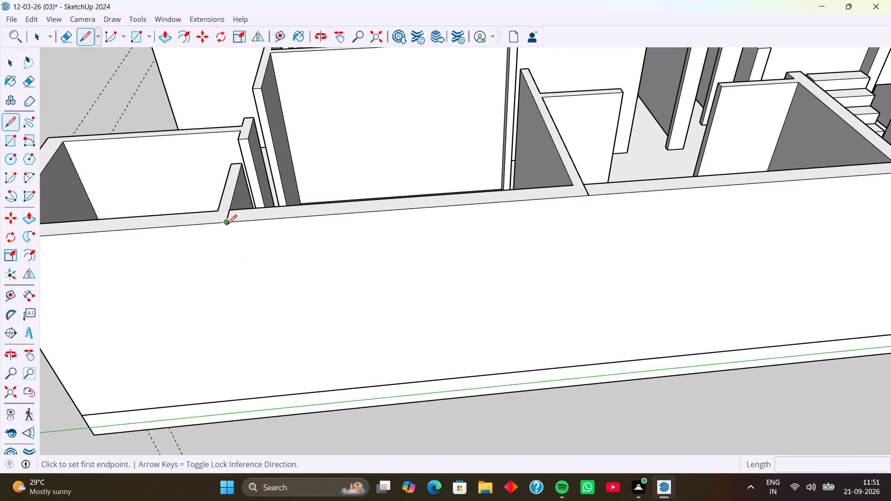
{"action": "left_click", "coordinate": [226, 223]}
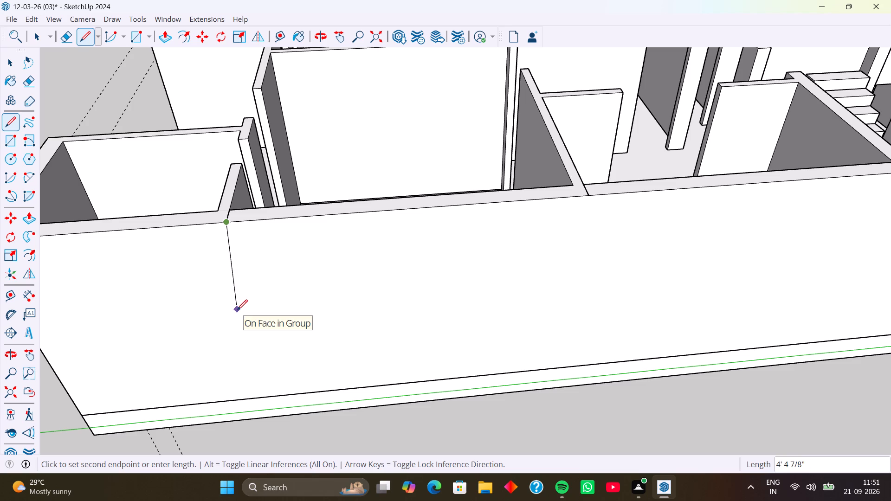
{"action": "key", "text": "Up"}
{"action": "left_click", "coordinate": [277, 395]}
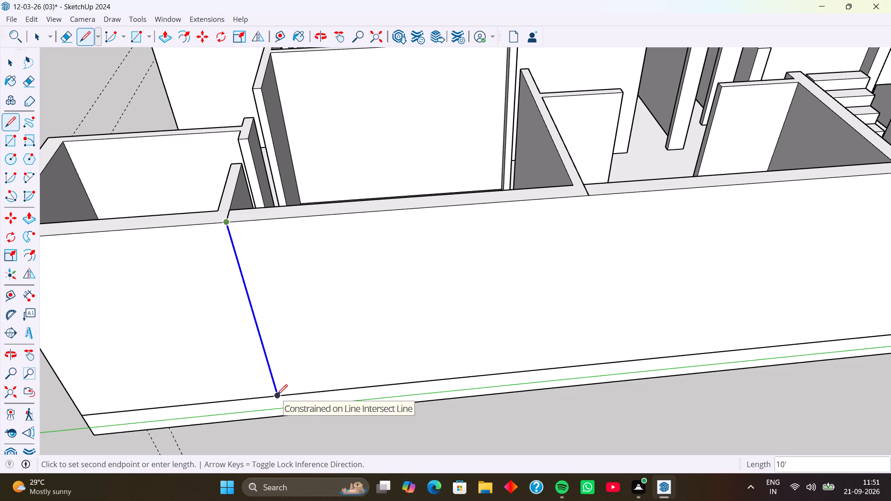
{"action": "middle_click_drag", "start_coordinate": [326, 341], "coordinate": [118, 328], "text": "shift"}
{"action": "key", "text": "space"}
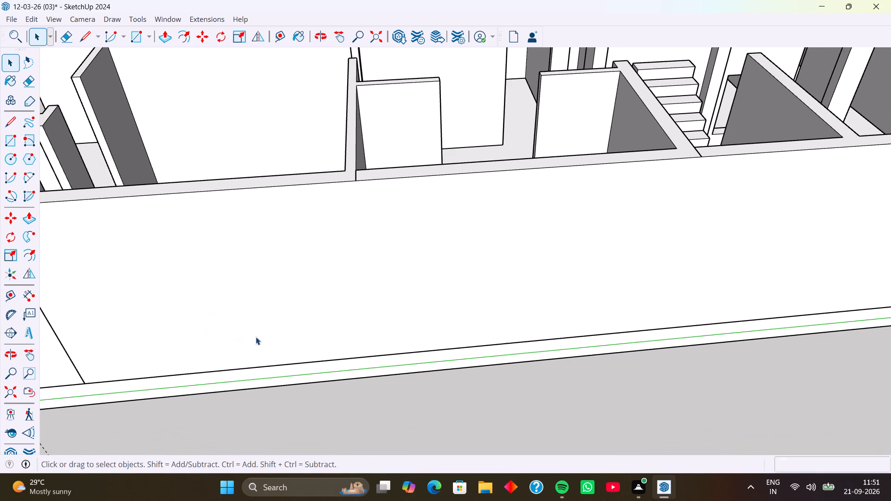
Draw a vertical line down the side wall's outer face from the next cross wall's dividing line to the wall's base.
{"action": "middle_click_drag", "start_coordinate": [368, 279], "coordinate": [189, 342]}
{"action": "middle_click_drag", "start_coordinate": [164, 292], "coordinate": [284, 275]}
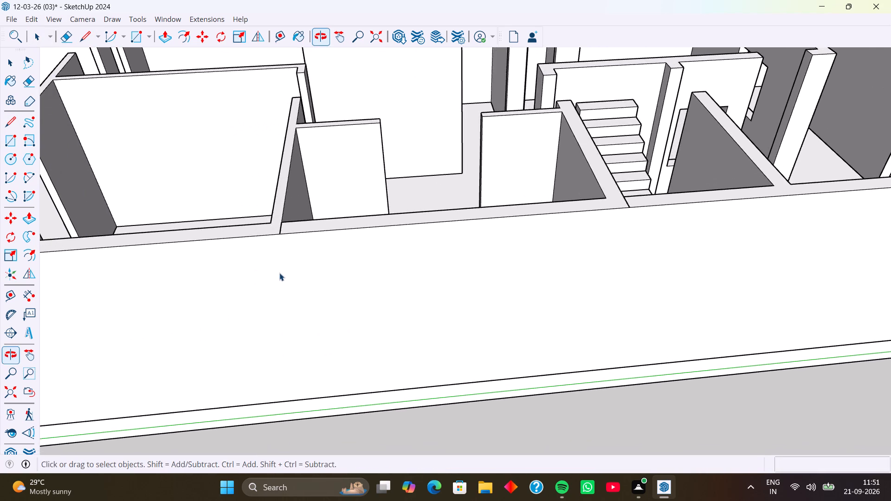
{"action": "scroll", "coordinate": [271, 250], "scroll_direction": "up", "scroll_amount": 4}
{"action": "key", "text": "l"}
{"action": "scroll", "coordinate": [277, 230], "scroll_direction": "up", "scroll_amount": 2}
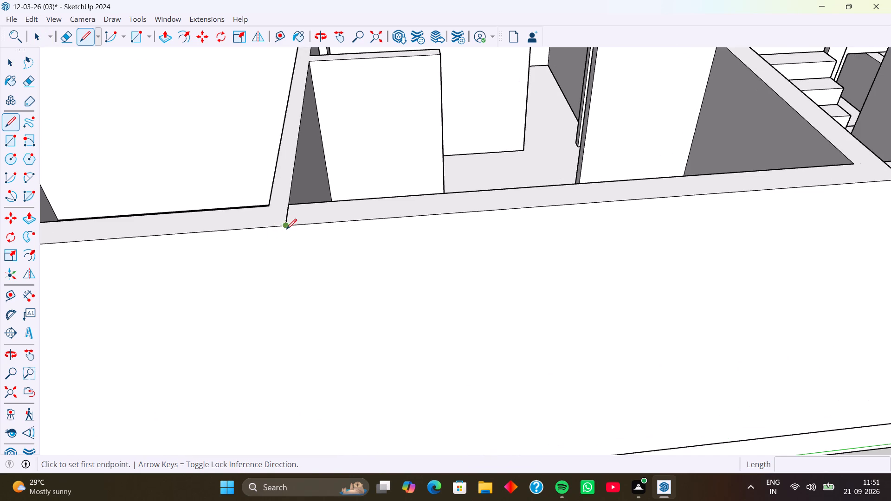
{"action": "left_click", "coordinate": [286, 226]}
{"action": "key", "text": "Up"}
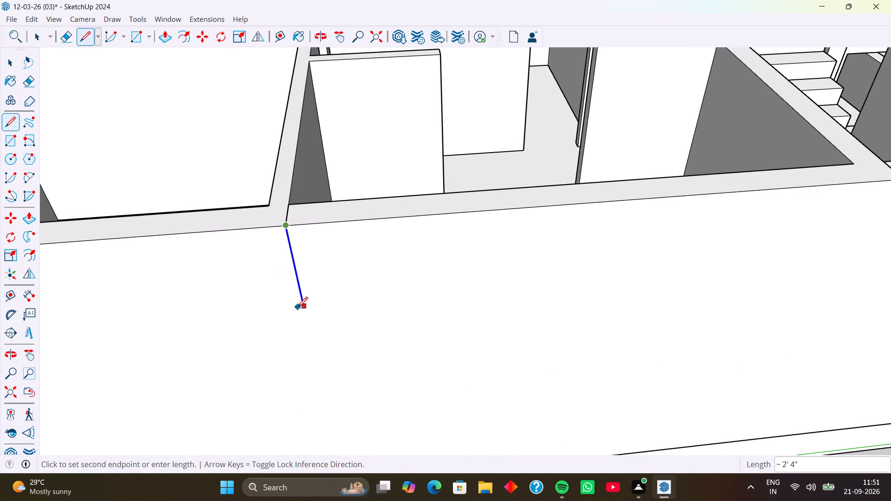
{"action": "scroll", "coordinate": [317, 358], "scroll_direction": "down", "scroll_amount": 5}
{"action": "middle_click_drag", "start_coordinate": [319, 360], "coordinate": [305, 226], "text": "shift"}
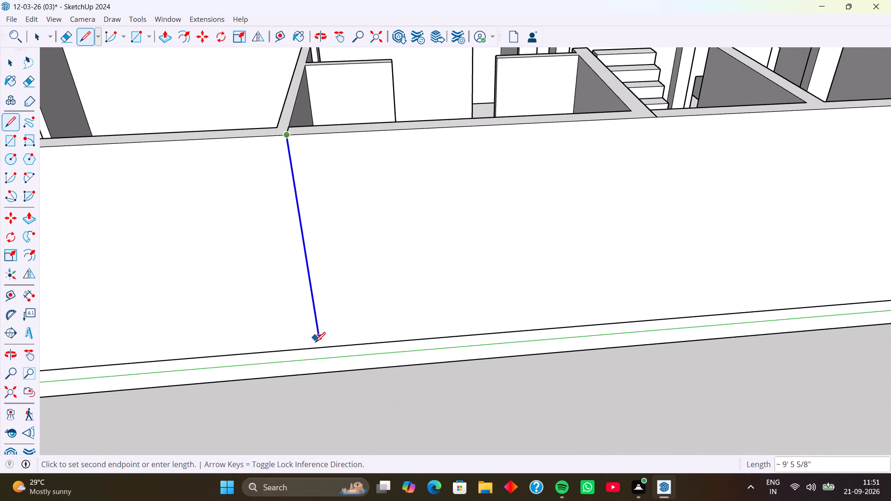
{"action": "left_click", "coordinate": [320, 350]}
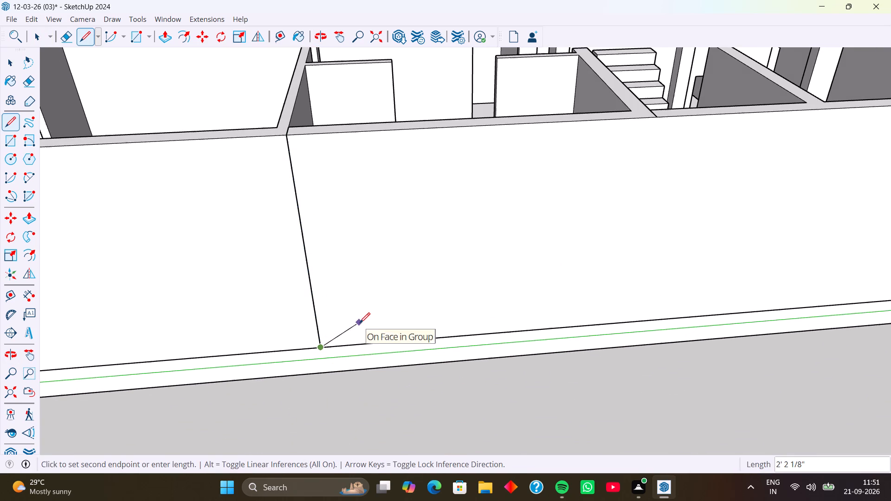
{"action": "key", "text": "space"}
Draw a vertical line down the side wall's outer face from the staircase partition's dividing line to the wall's base.
{"action": "scroll", "coordinate": [385, 307], "scroll_direction": "down", "scroll_amount": 4}
{"action": "middle_click_drag", "start_coordinate": [394, 320], "coordinate": [188, 382], "text": "shift"}
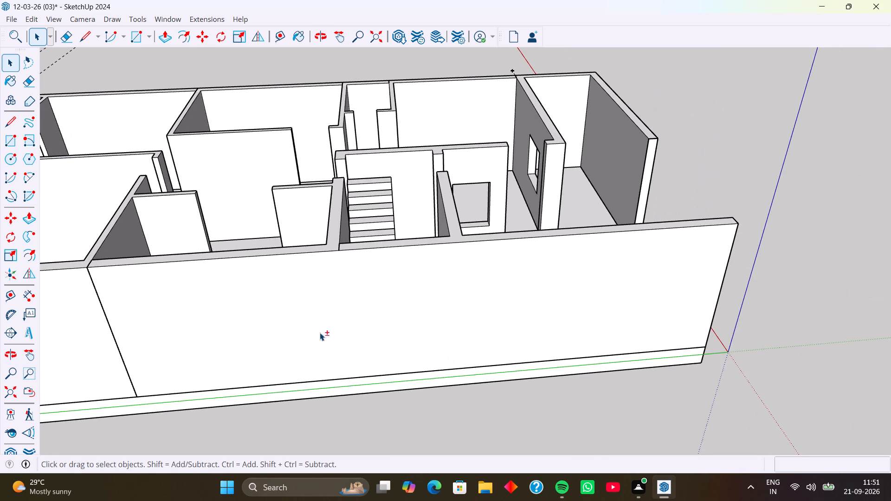
{"action": "middle_click", "coordinate": [323, 300]}
{"action": "scroll", "coordinate": [340, 257], "scroll_direction": "up", "scroll_amount": 4}
{"action": "key", "text": "l"}
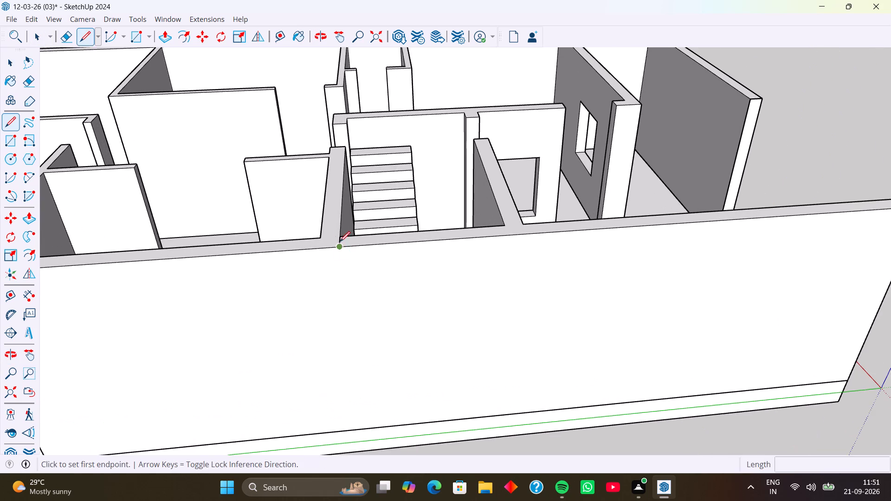
{"action": "scroll", "coordinate": [340, 241], "scroll_direction": "up", "scroll_amount": 4}
{"action": "left_click", "coordinate": [338, 252]}
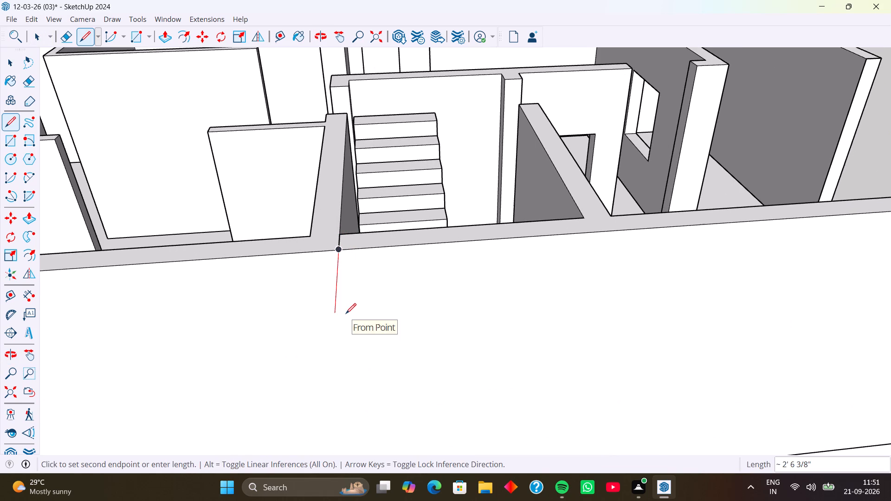
{"action": "key", "text": "Up"}
{"action": "scroll", "coordinate": [346, 314], "scroll_direction": "down", "scroll_amount": 5}
{"action": "middle_click_drag", "start_coordinate": [350, 322], "coordinate": [333, 220], "text": "shift"}
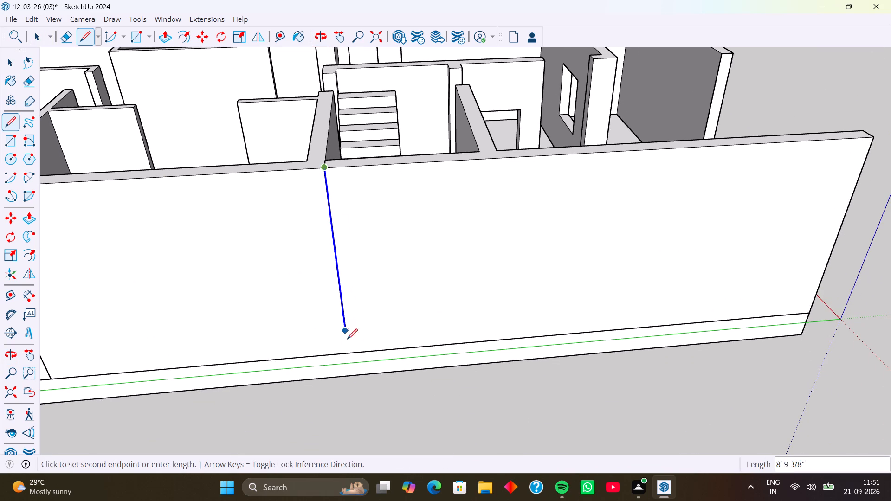
{"action": "left_click", "coordinate": [350, 353]}
{"action": "key", "text": "space"}
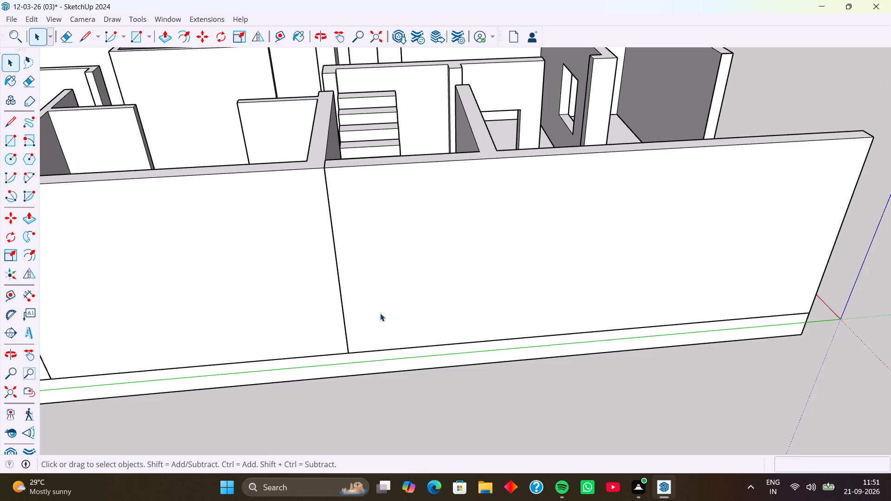
Draw a 10' vertical line down the rear end wall's outer face where the opposite side wall's thickness ends.
{"action": "scroll", "coordinate": [380, 313], "scroll_direction": "down", "scroll_amount": 11}
{"action": "middle_click_drag", "start_coordinate": [263, 338], "coordinate": [392, 258]}
{"action": "scroll", "coordinate": [264, 318], "scroll_direction": "down", "scroll_amount": 5}
{"action": "middle_click_drag", "start_coordinate": [211, 352], "coordinate": [383, 276]}
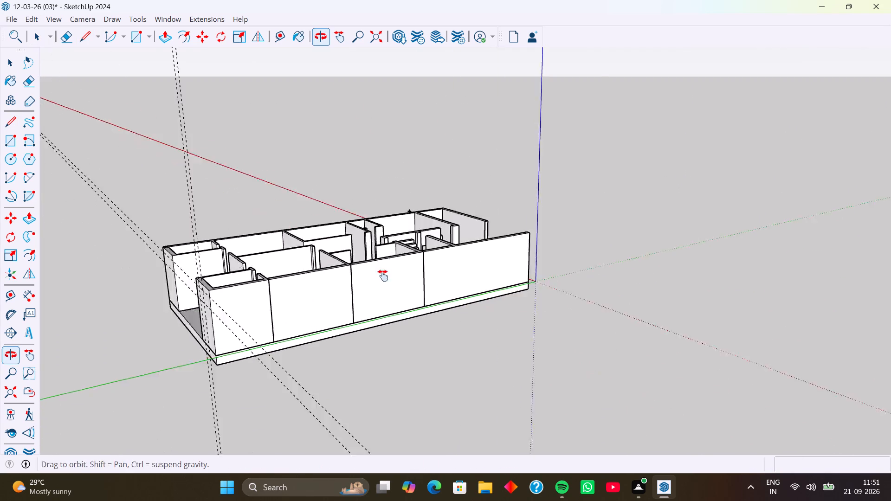
{"action": "middle_click_drag", "start_coordinate": [383, 276], "coordinate": [392, 268]}
{"action": "middle_click_drag", "start_coordinate": [303, 305], "coordinate": [426, 341]}
{"action": "middle_click_drag", "start_coordinate": [320, 321], "coordinate": [432, 313]}
{"action": "middle_click_drag", "start_coordinate": [291, 321], "coordinate": [382, 335]}
{"action": "scroll", "coordinate": [391, 327], "scroll_direction": "up", "scroll_amount": 2}
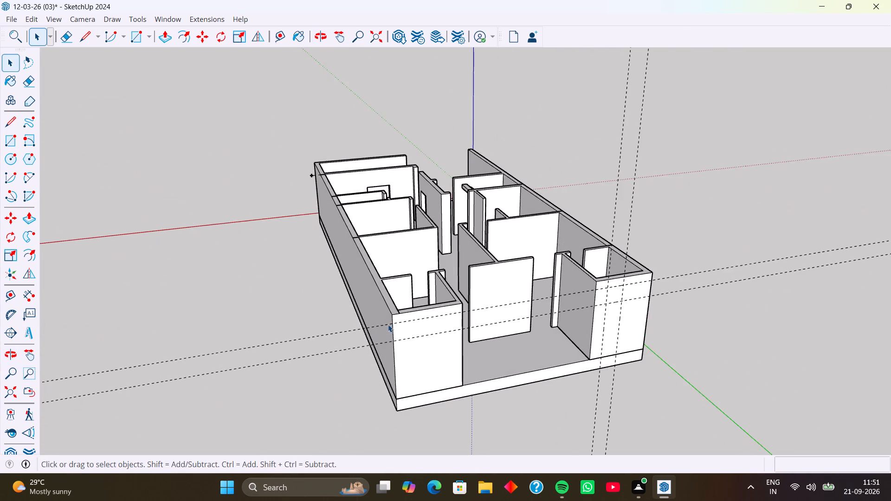
{"action": "scroll", "coordinate": [388, 324], "scroll_direction": "up", "scroll_amount": 4}
{"action": "middle_click_drag", "start_coordinate": [399, 338], "coordinate": [361, 347]}
{"action": "scroll", "coordinate": [346, 326], "scroll_direction": "up", "scroll_amount": 7}
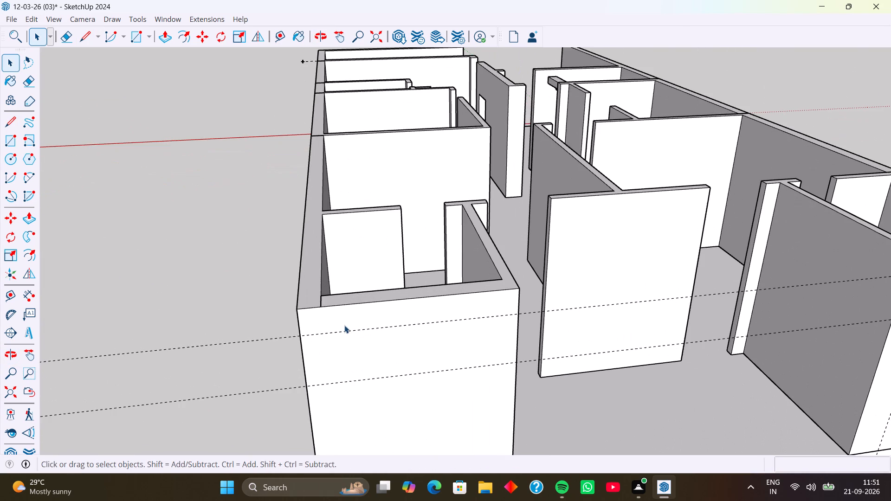
{"action": "key", "text": "l"}
{"action": "left_click", "coordinate": [321, 308]}
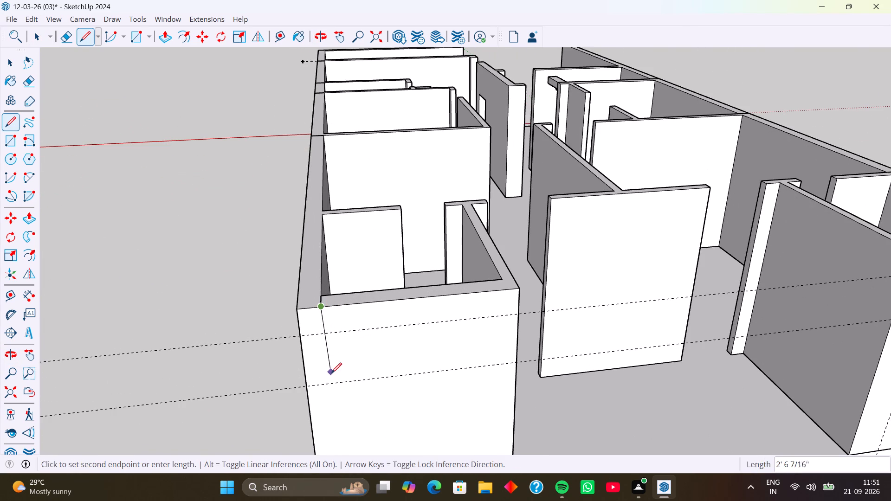
{"action": "key", "text": "Up"}
{"action": "scroll", "coordinate": [336, 401], "scroll_direction": "down", "scroll_amount": 4}
{"action": "middle_click_drag", "start_coordinate": [337, 409], "coordinate": [340, 263]}
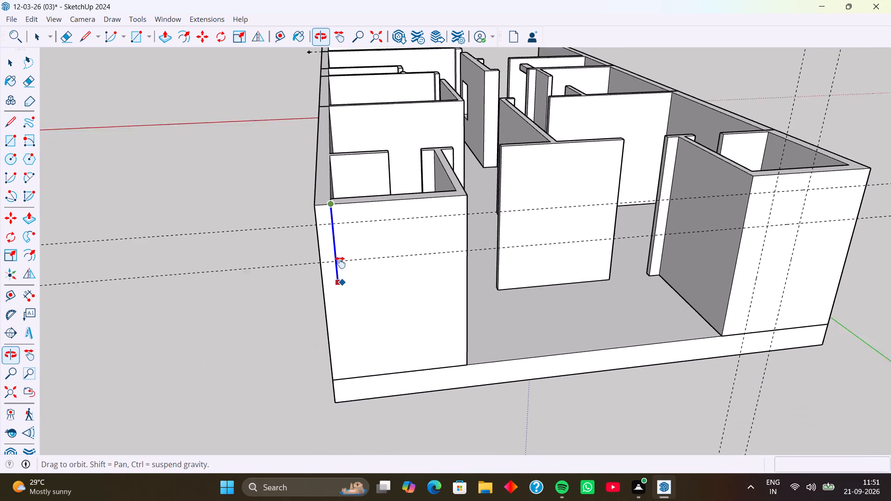
{"action": "middle_click_drag", "start_coordinate": [340, 263], "coordinate": [340, 260]}
{"action": "left_click", "coordinate": [345, 358]}
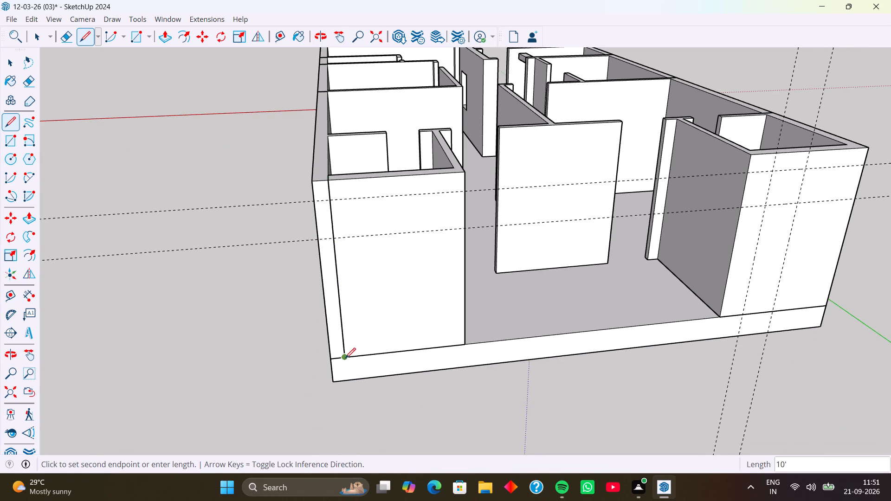
{"action": "middle_click_drag", "start_coordinate": [304, 340], "coordinate": [438, 372]}
{"action": "key", "text": "space"}
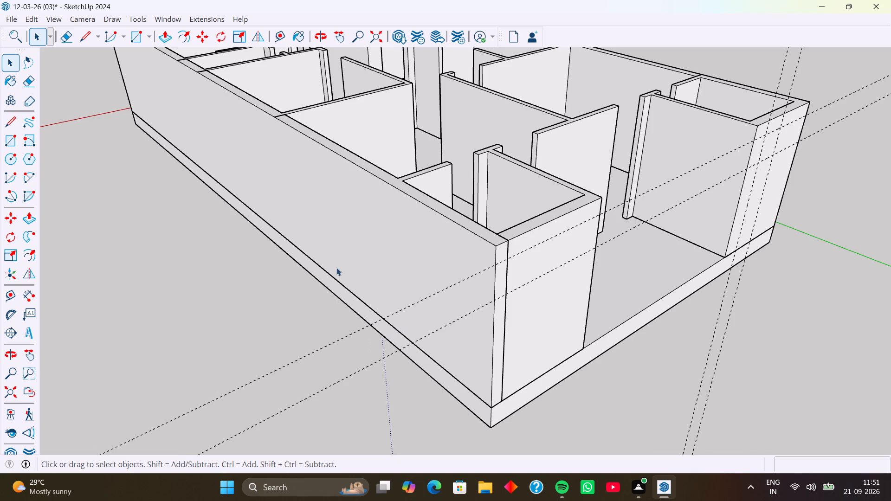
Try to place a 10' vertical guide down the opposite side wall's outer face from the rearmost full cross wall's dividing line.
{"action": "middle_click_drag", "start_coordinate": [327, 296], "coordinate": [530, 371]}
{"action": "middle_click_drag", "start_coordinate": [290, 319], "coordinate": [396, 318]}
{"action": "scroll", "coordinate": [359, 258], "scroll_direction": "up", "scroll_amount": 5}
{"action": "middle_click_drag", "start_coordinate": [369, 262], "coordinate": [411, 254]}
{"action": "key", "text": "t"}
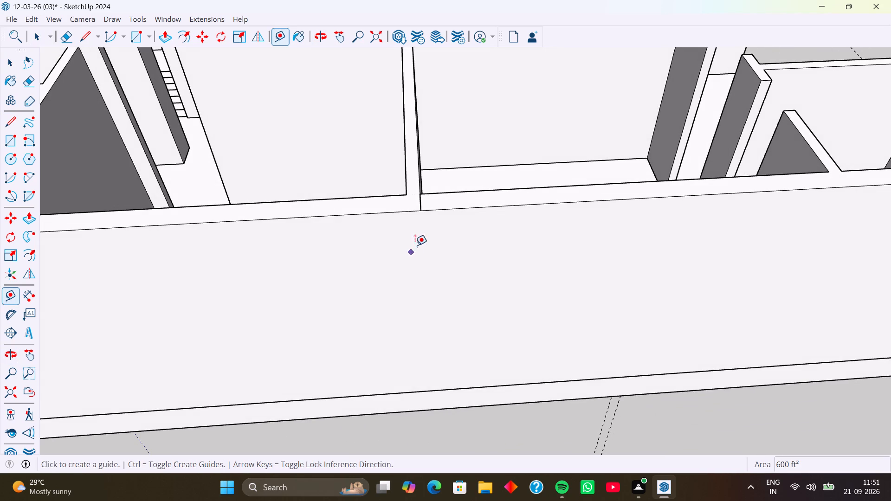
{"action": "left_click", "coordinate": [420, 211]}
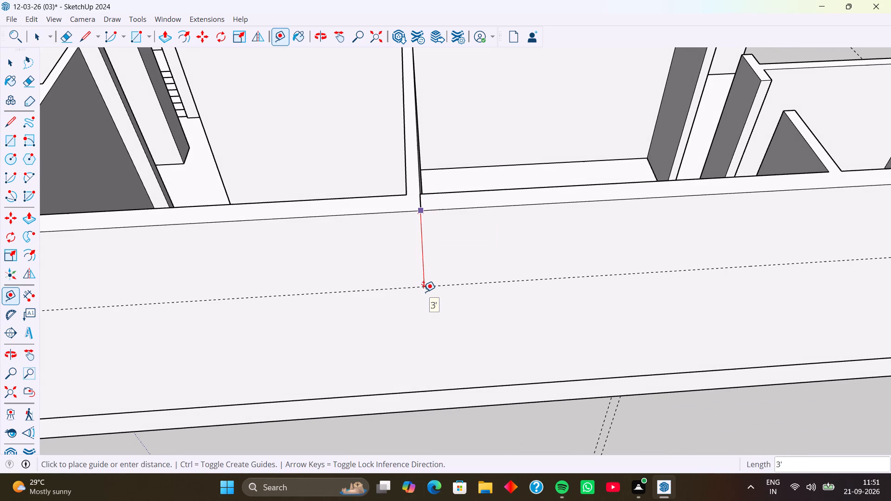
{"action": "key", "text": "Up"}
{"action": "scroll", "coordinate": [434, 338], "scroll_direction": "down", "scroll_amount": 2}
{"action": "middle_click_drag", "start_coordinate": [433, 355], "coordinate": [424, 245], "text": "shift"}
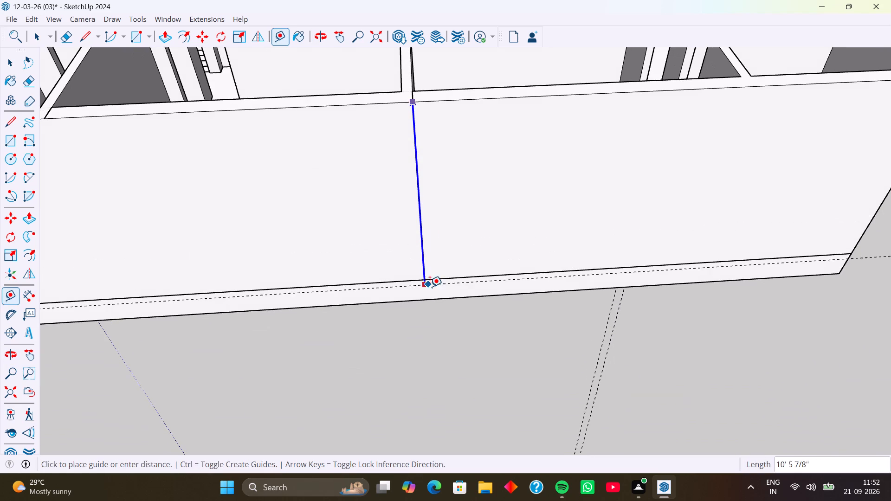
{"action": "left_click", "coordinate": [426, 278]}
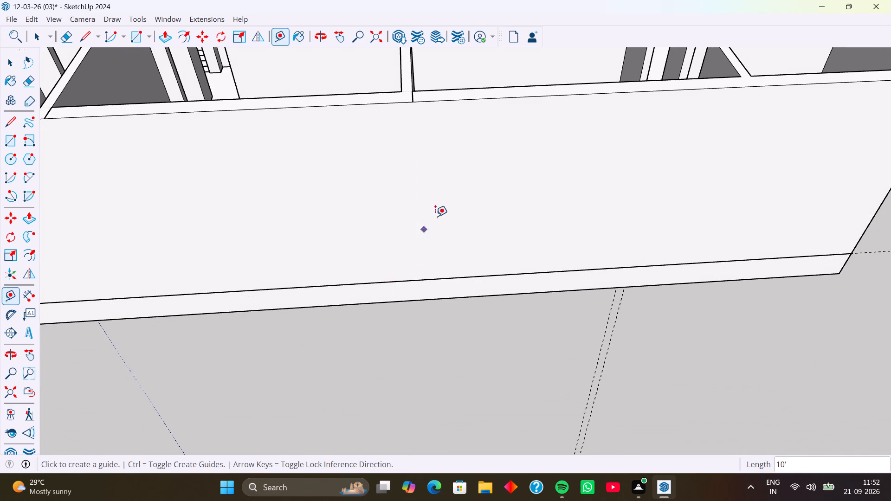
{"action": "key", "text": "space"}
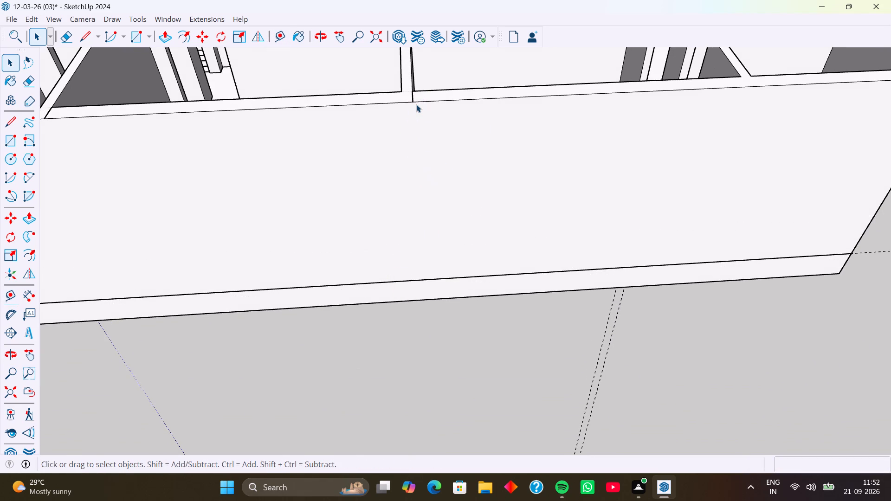
Draw a 10' vertical line down the opposite side wall's outer face from the rearmost full cross wall's dividing line to its base.
{"action": "key", "text": "l"}
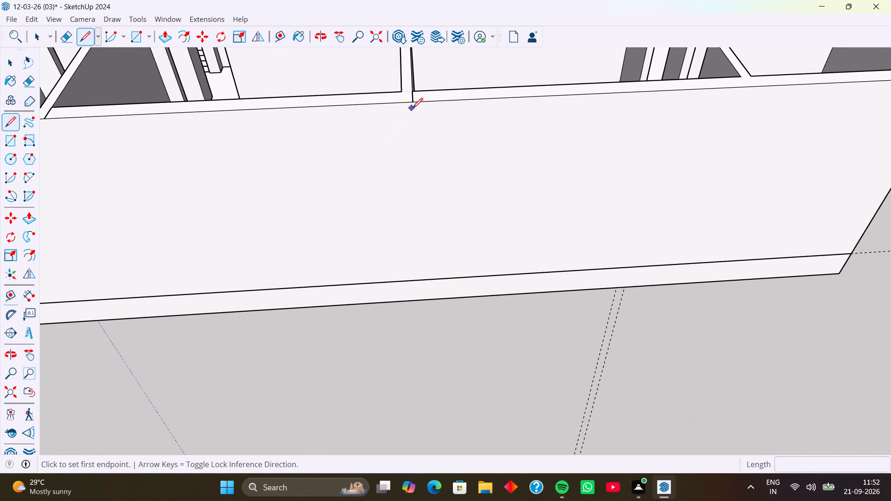
{"action": "left_click", "coordinate": [412, 102]}
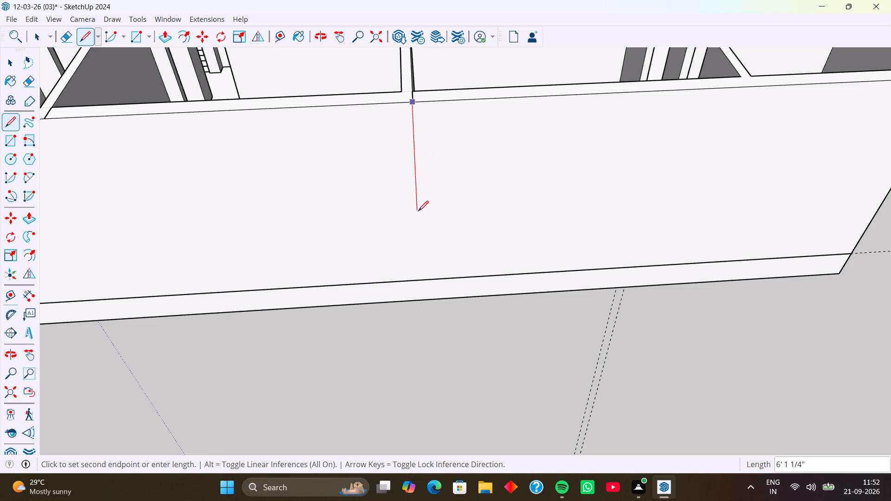
{"action": "key", "text": "Up"}
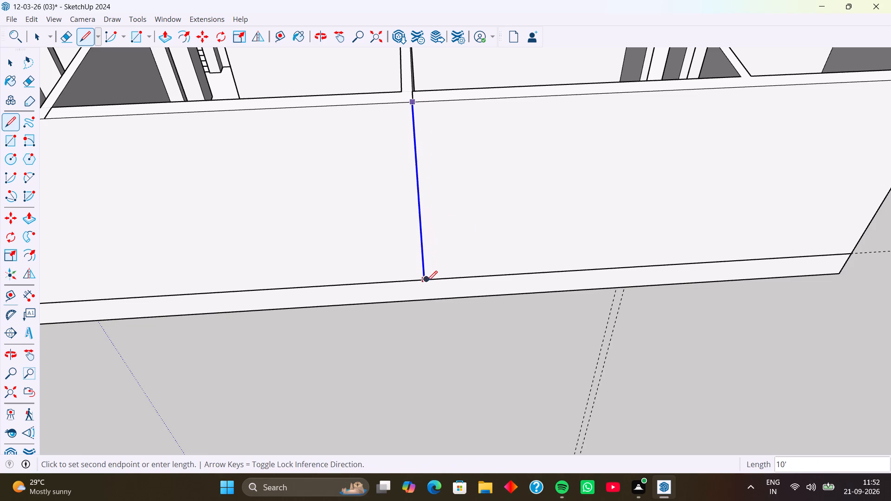
{"action": "left_click", "coordinate": [425, 281]}
{"action": "key", "text": "space"}
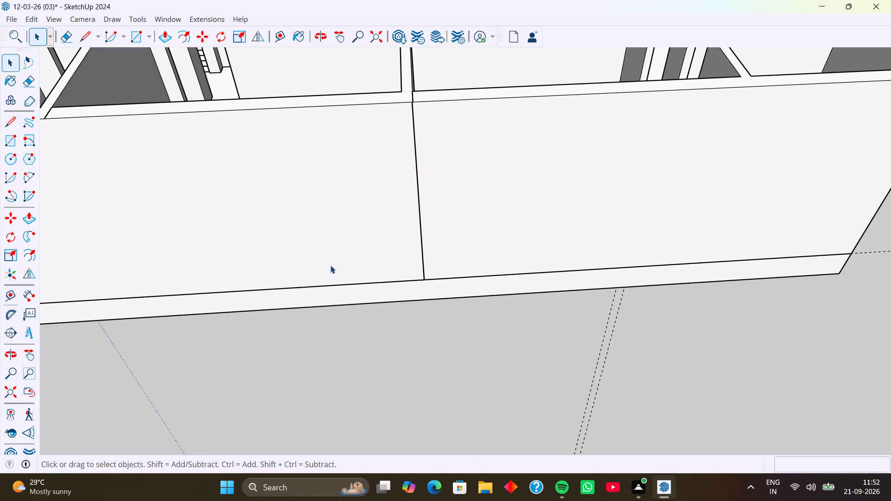
Draw a vertical line down the side wall's outer face from the narrow room's rear cross wall to the wall's base.
{"action": "scroll", "coordinate": [326, 264], "scroll_direction": "down", "scroll_amount": 4}
{"action": "middle_click_drag", "start_coordinate": [297, 261], "coordinate": [510, 287], "text": "shift"}
{"action": "scroll", "coordinate": [381, 227], "scroll_direction": "up", "scroll_amount": 5}
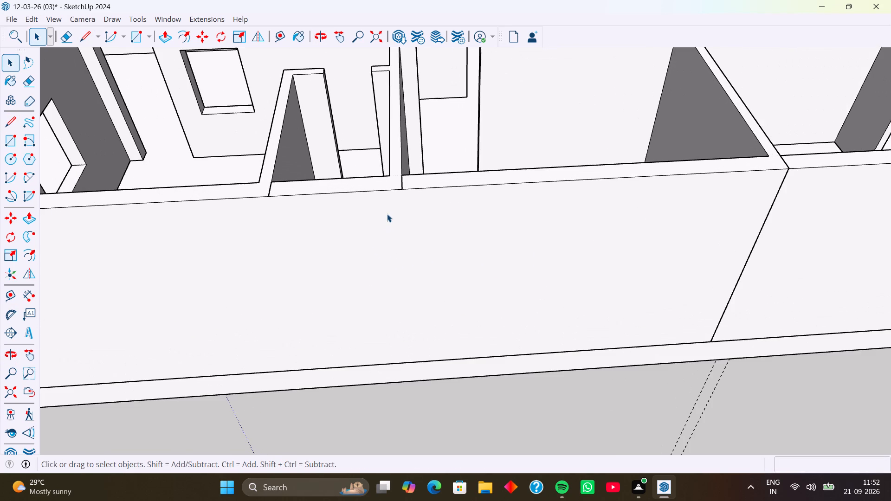
{"action": "key", "text": "l"}
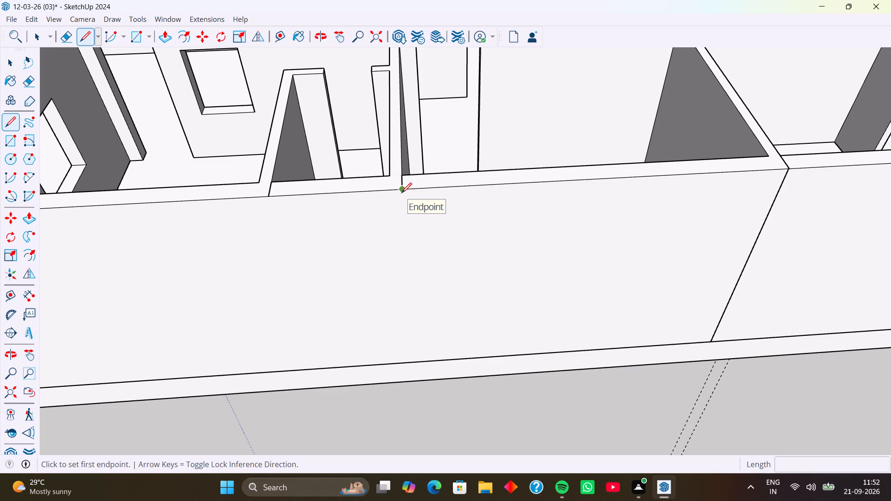
{"action": "left_click", "coordinate": [401, 190]}
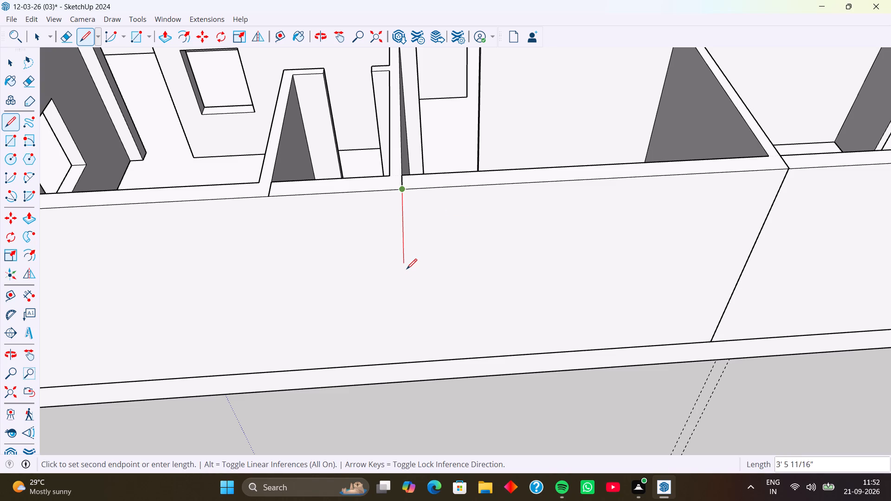
{"action": "key", "text": "Up"}
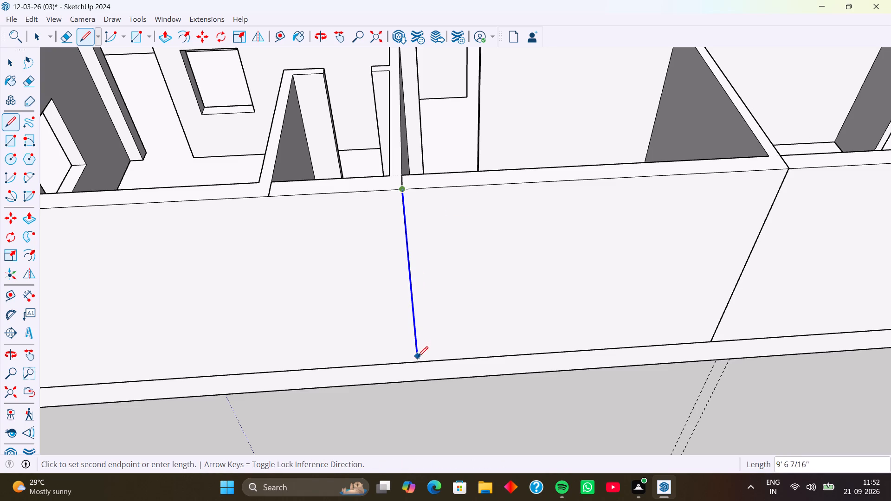
{"action": "left_click", "coordinate": [417, 361]}
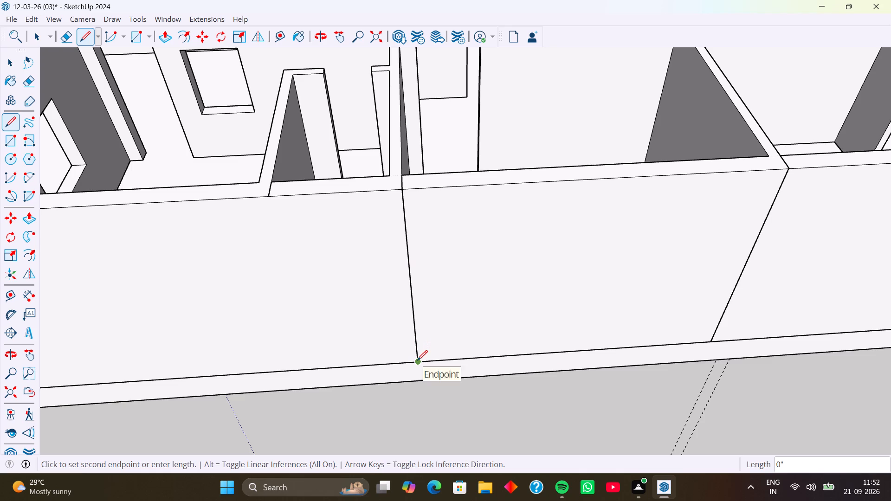
{"action": "key", "text": "space"}
Draw a 10' vertical line down the side wall's outer face from the narrow room's front cross wall to the base.
{"action": "key", "text": "l"}
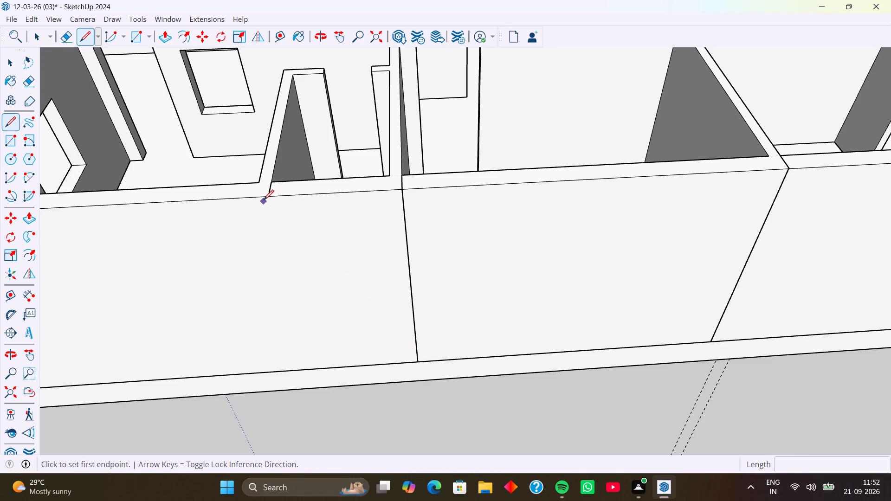
{"action": "left_click", "coordinate": [268, 197]}
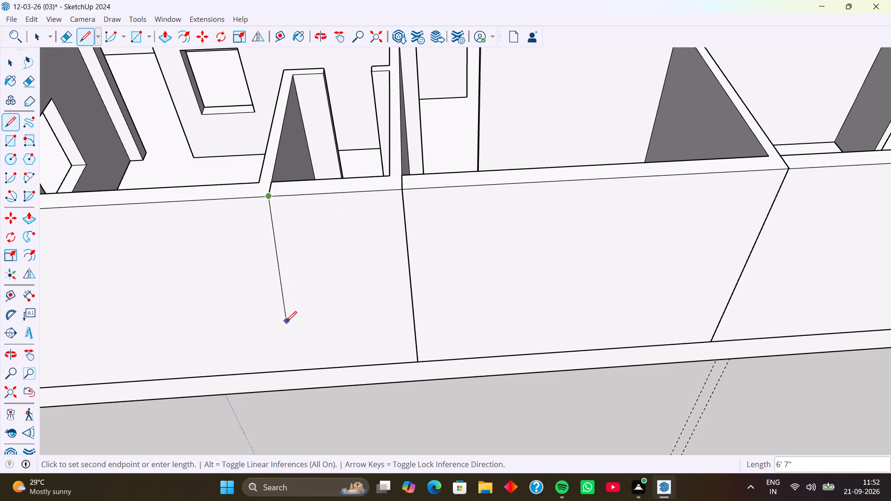
{"action": "key", "text": "Up"}
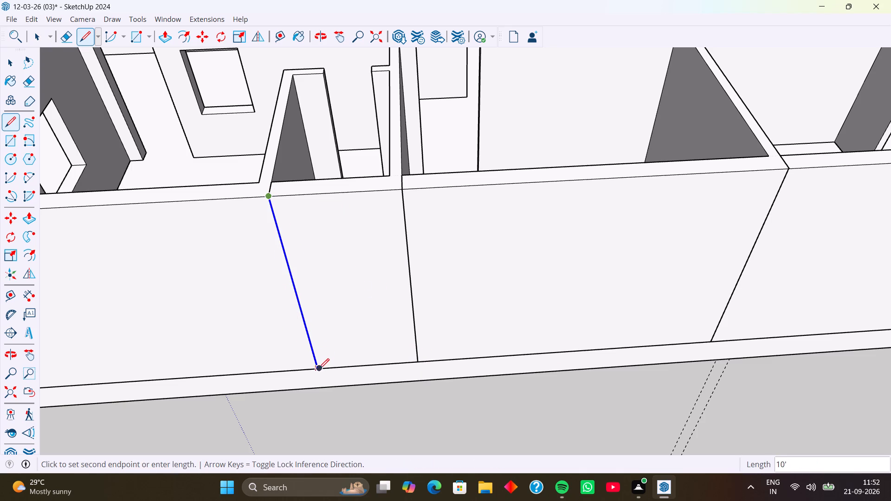
{"action": "left_click", "coordinate": [318, 369]}
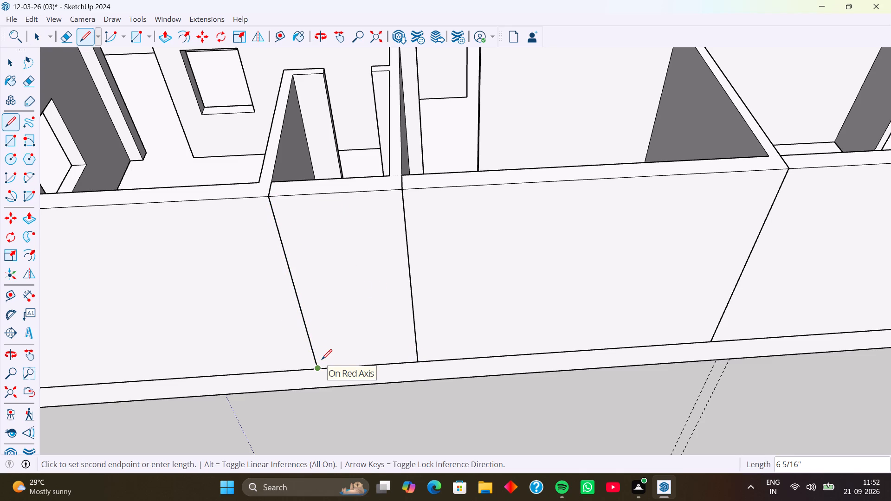
Draw a 10' vertical line down the side wall's outer face from the foremost inner cross wall's dividing line to the base.
{"action": "key", "text": "l"}
{"action": "scroll", "coordinate": [219, 315], "scroll_direction": "down", "scroll_amount": 5}
{"action": "scroll", "coordinate": [147, 314], "scroll_direction": "down", "scroll_amount": 3}
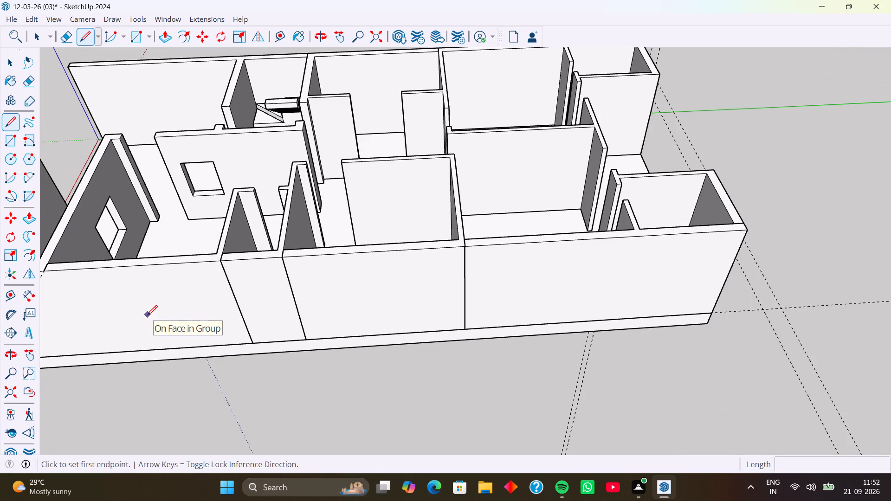
{"action": "middle_click_drag", "start_coordinate": [147, 315], "coordinate": [310, 306], "text": "shift"}
{"action": "scroll", "coordinate": [217, 265], "scroll_direction": "up", "scroll_amount": 7}
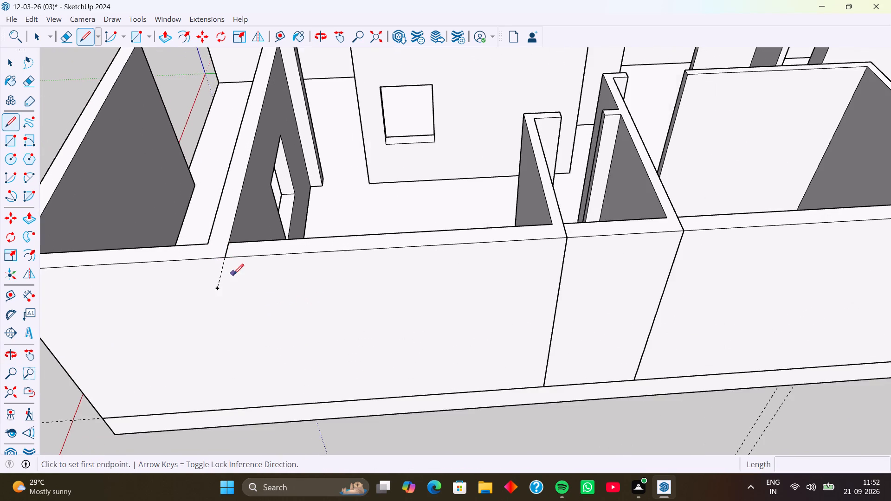
{"action": "middle_click_drag", "start_coordinate": [235, 274], "coordinate": [246, 249]}
{"action": "scroll", "coordinate": [245, 235], "scroll_direction": "up", "scroll_amount": 3}
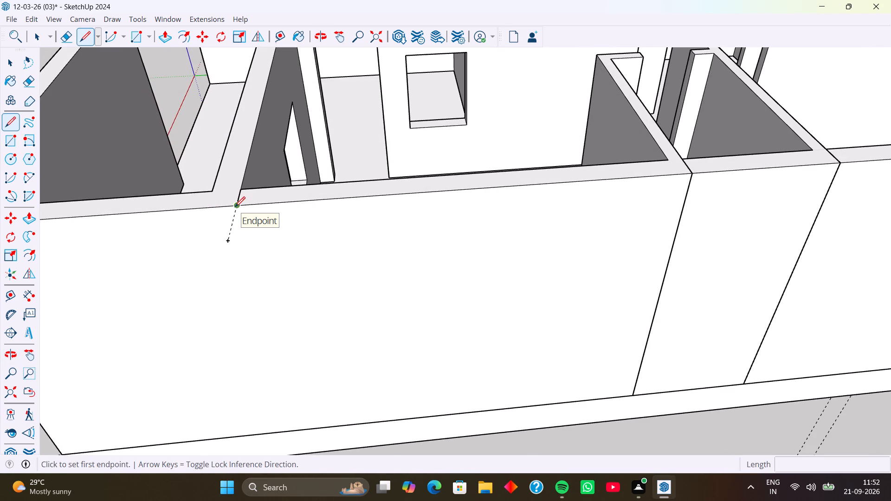
{"action": "left_click", "coordinate": [235, 207]}
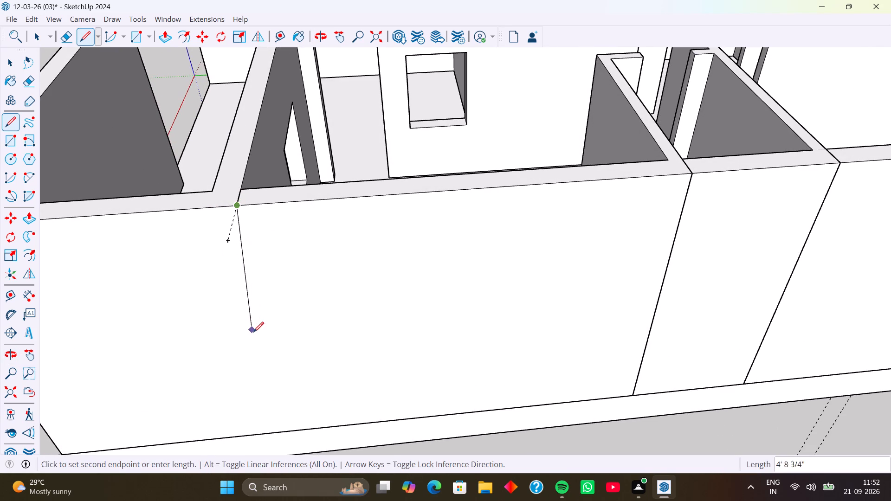
{"action": "key", "text": "Up"}
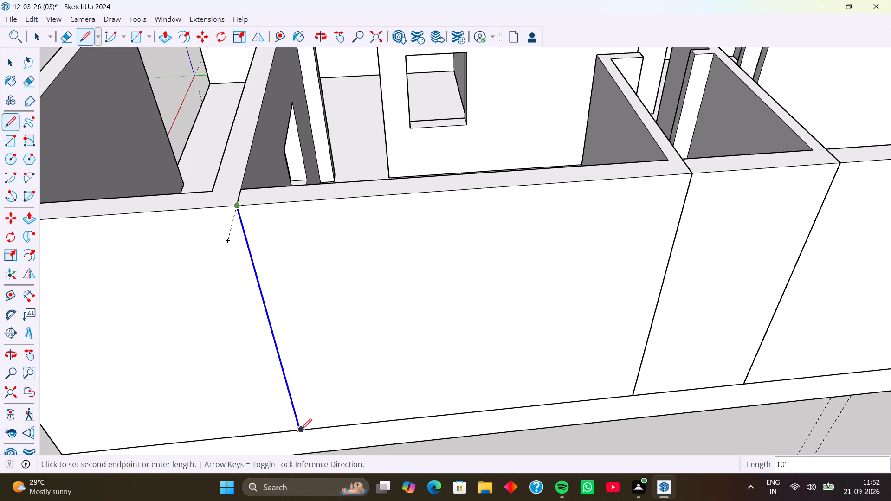
{"action": "left_click", "coordinate": [300, 430]}
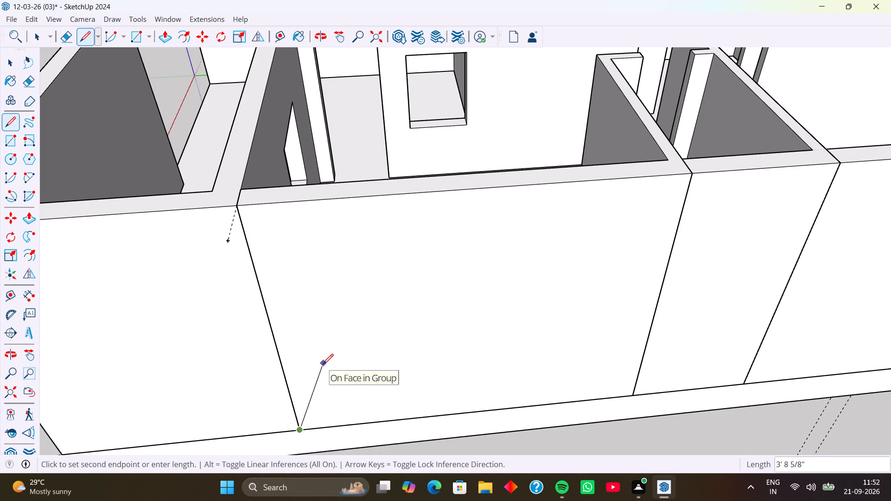
{"action": "key", "text": "space"}
Place vertical guides on the wide front room's outer face, 4' behind the foremost cross wall line and another 4' beyond.
{"action": "scroll", "coordinate": [309, 329], "scroll_direction": "down", "scroll_amount": 5}
{"action": "middle_click_drag", "start_coordinate": [355, 353], "coordinate": [355, 265]}
{"action": "scroll", "coordinate": [370, 285], "scroll_direction": "down", "scroll_amount": 3}
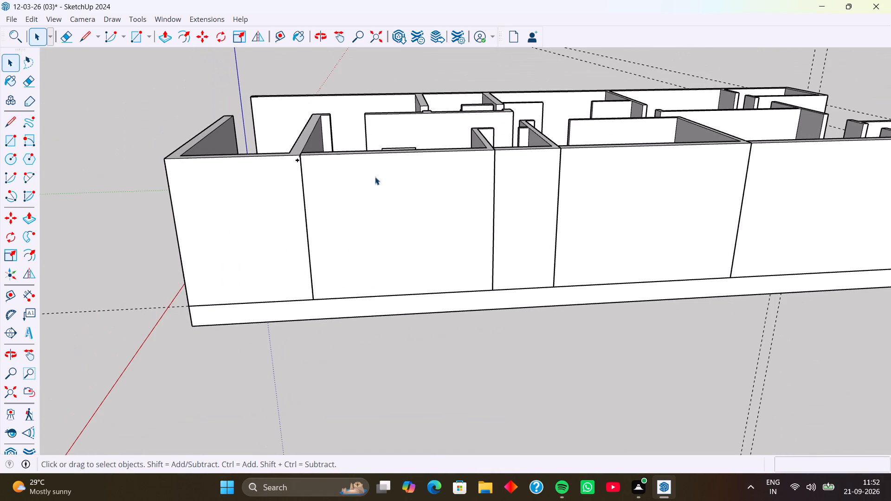
{"action": "left_click", "coordinate": [281, 32]}
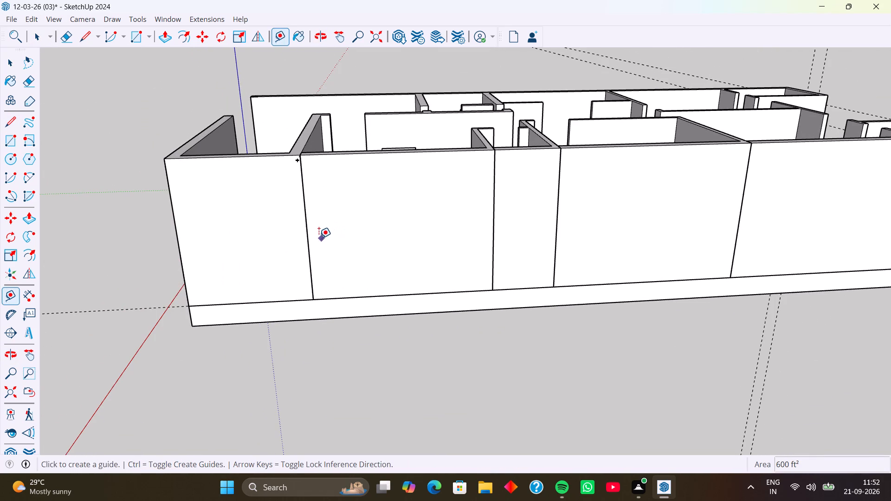
{"action": "left_click", "coordinate": [310, 237]}
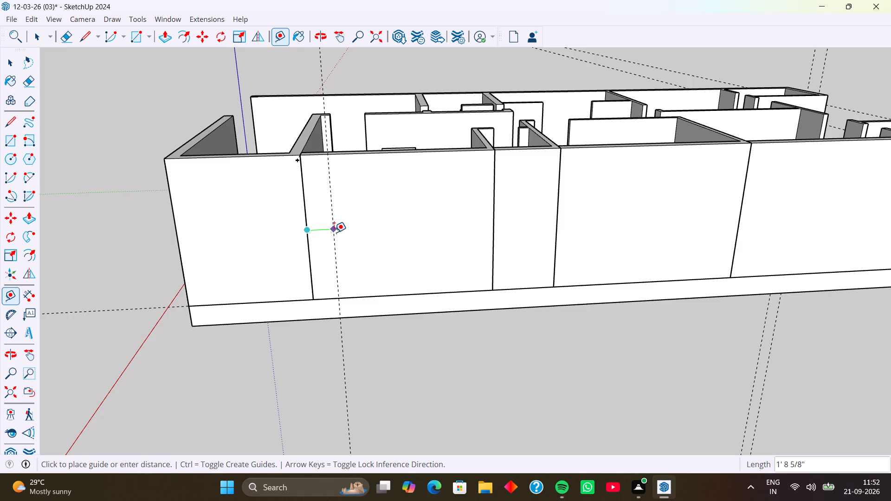
{"action": "middle_click_drag", "start_coordinate": [334, 234], "coordinate": [321, 296]}
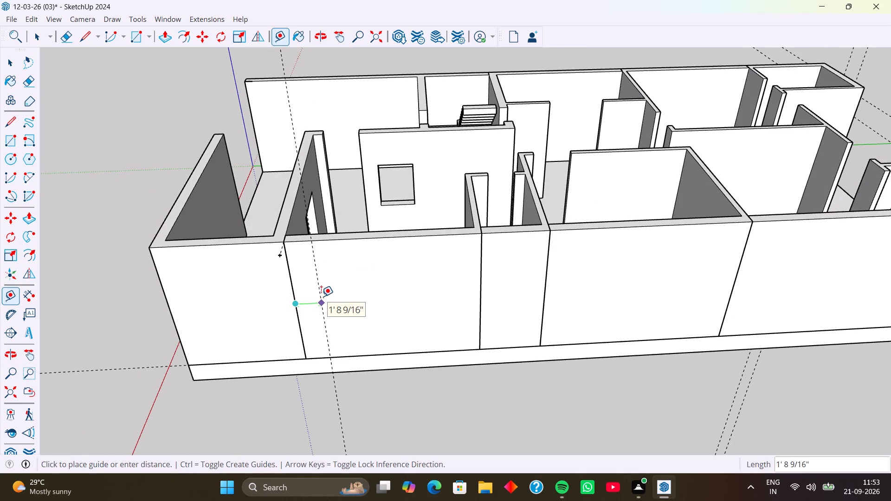
{"action": "key", "text": "4"}
{"action": "key", "text": "apostrophe"}
{"action": "key", "text": "Return"}
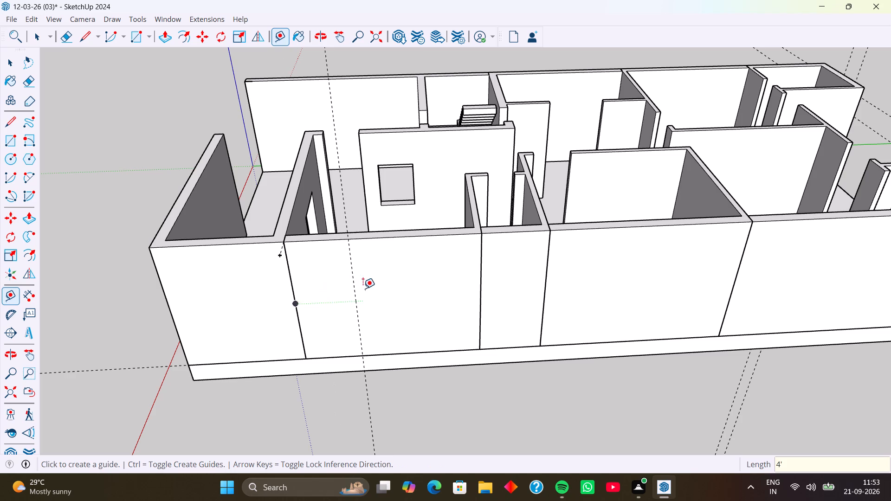
{"action": "left_click", "coordinate": [355, 286]}
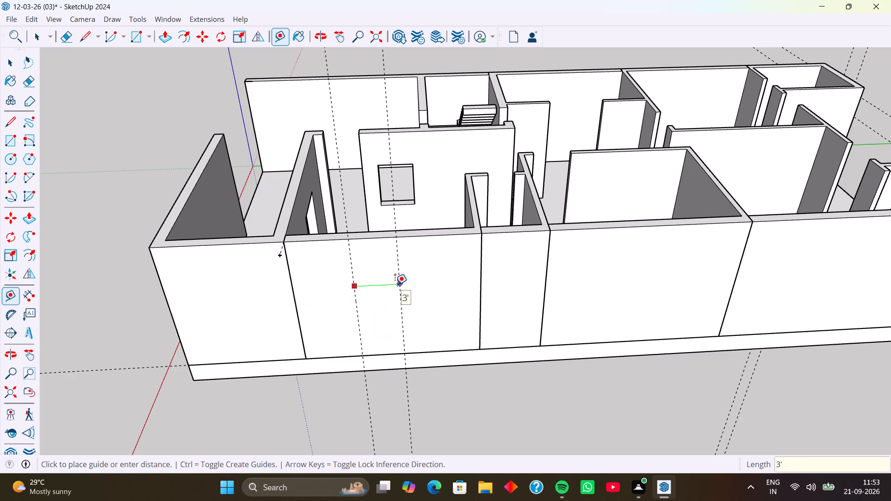
{"action": "type", "text": "4'"}
{"action": "key", "text": "Return"}
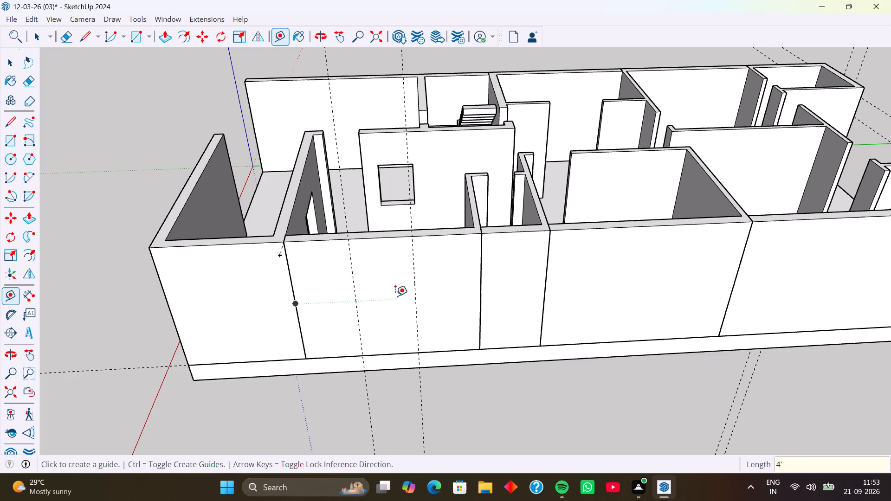
Place horizontal guides along the side wall's outer face, one 3' above the wall's base line and another 4' above that.
{"action": "middle_click_drag", "start_coordinate": [390, 319], "coordinate": [392, 204]}
{"action": "left_click", "coordinate": [401, 251]}
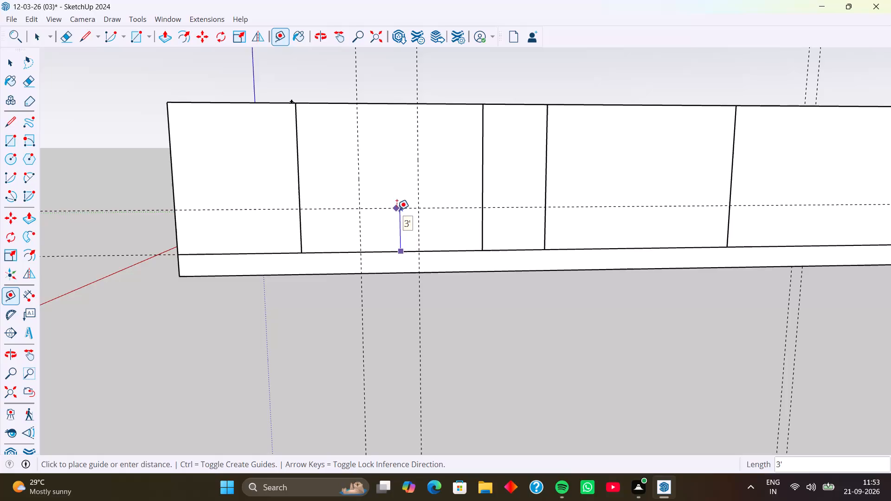
{"action": "type", "text": "3'"}
{"action": "key", "text": "Return"}
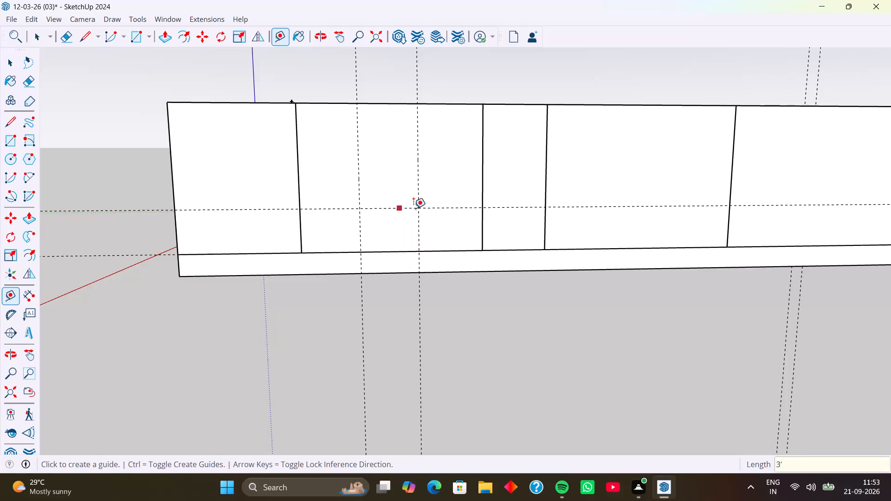
{"action": "left_click", "coordinate": [415, 206]}
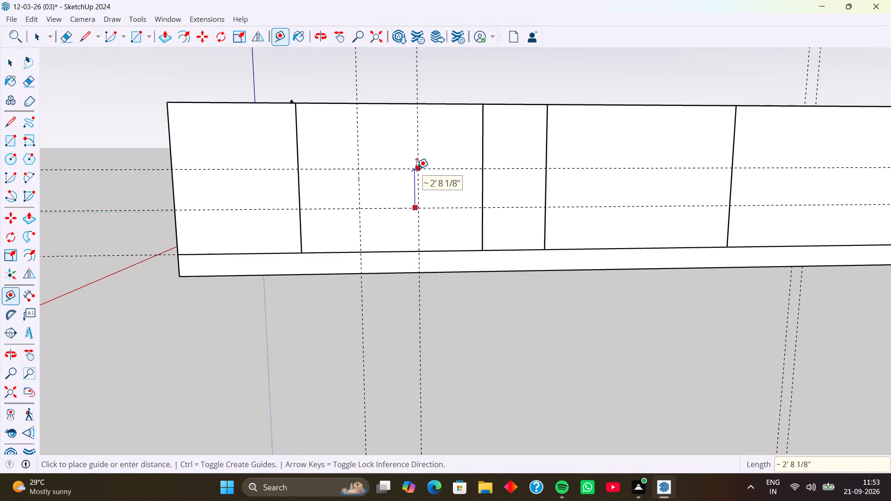
{"action": "type", "text": "4'"}
{"action": "key", "text": "Return"}
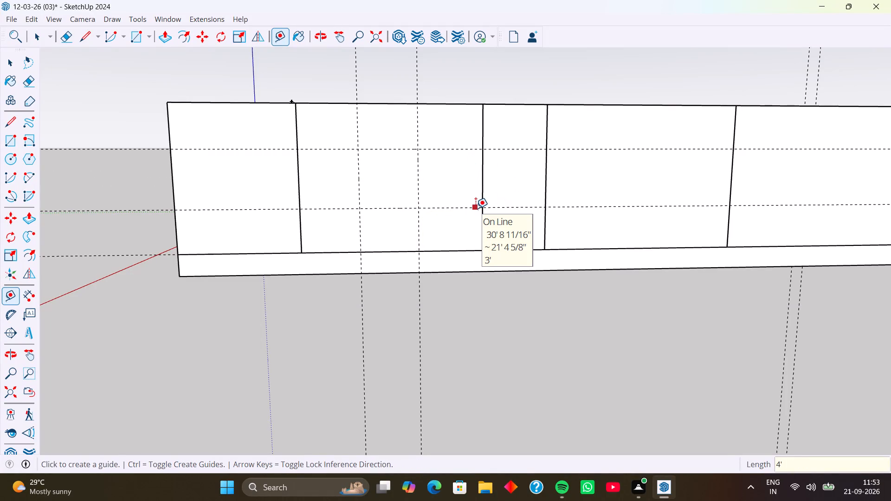
Place vertical guides on the narrow room's outer face, 1' from its front dividing line and another 2' beyond.
{"action": "scroll", "coordinate": [505, 198], "scroll_direction": "down", "scroll_amount": 1}
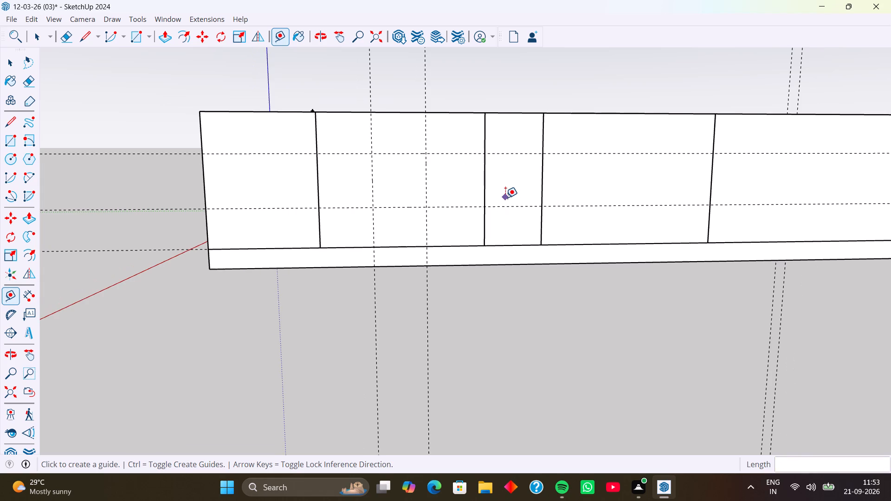
{"action": "middle_click_drag", "start_coordinate": [505, 198], "coordinate": [396, 238], "text": "shift"}
{"action": "middle_click_drag", "start_coordinate": [416, 176], "coordinate": [426, 233]}
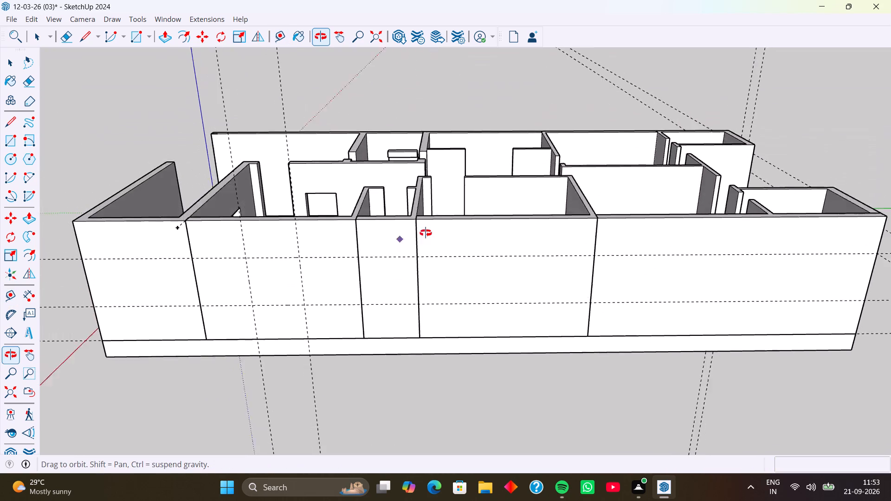
{"action": "middle_click_drag", "start_coordinate": [426, 233], "coordinate": [426, 233]}
{"action": "scroll", "coordinate": [397, 248], "scroll_direction": "up", "scroll_amount": 2}
{"action": "middle_click_drag", "start_coordinate": [397, 246], "coordinate": [420, 214], "text": "shift"}
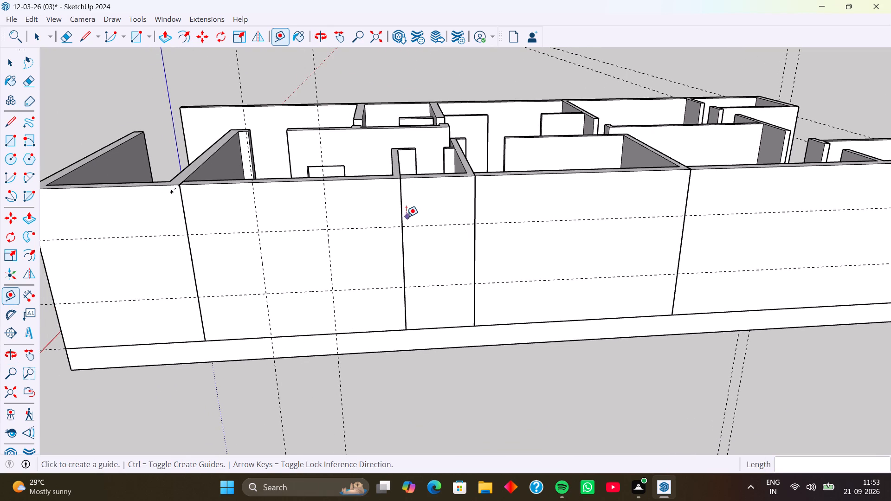
{"action": "left_click", "coordinate": [403, 217]}
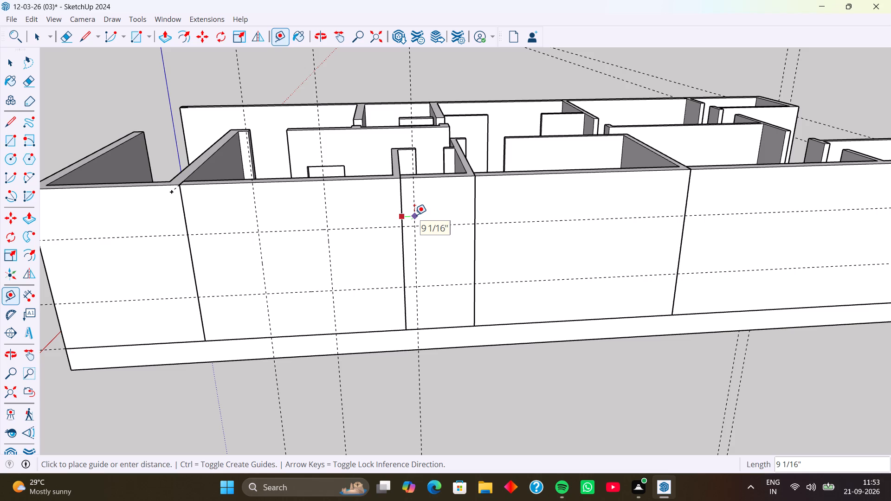
{"action": "type", "text": "1'"}
{"action": "key", "text": "Return"}
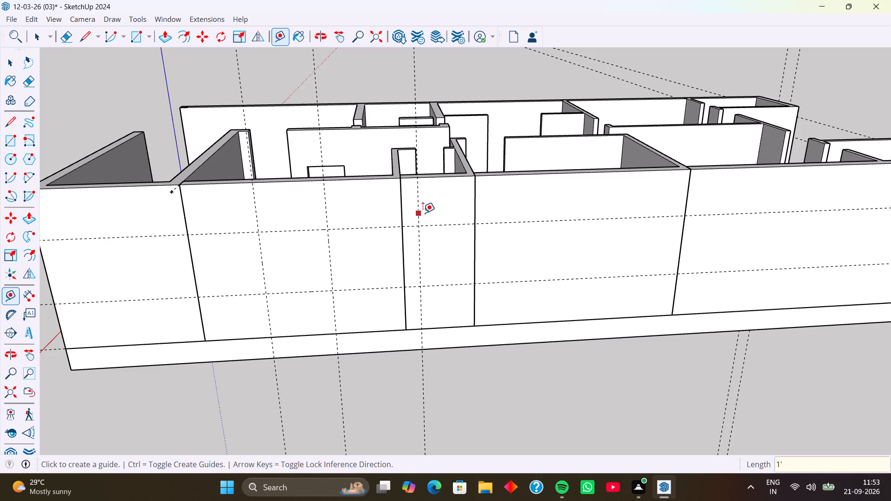
{"action": "left_click", "coordinate": [421, 212]}
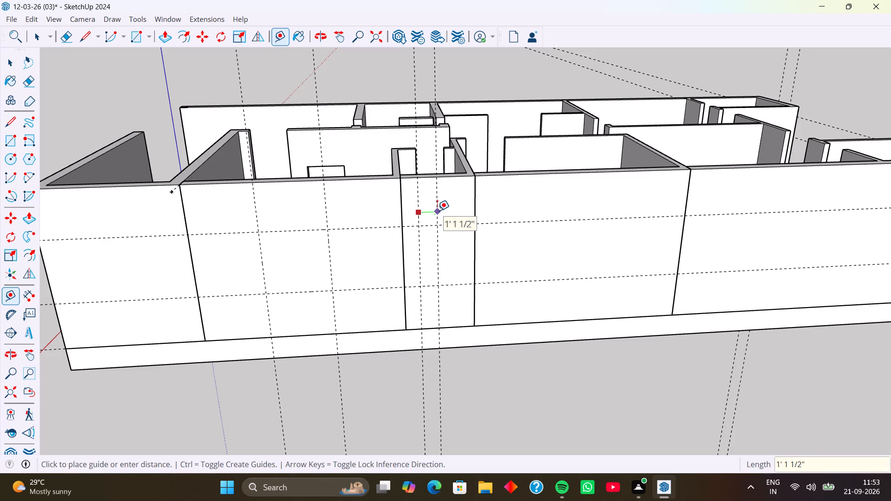
{"action": "type", "text": "2'"}
{"action": "key", "text": "Return"}
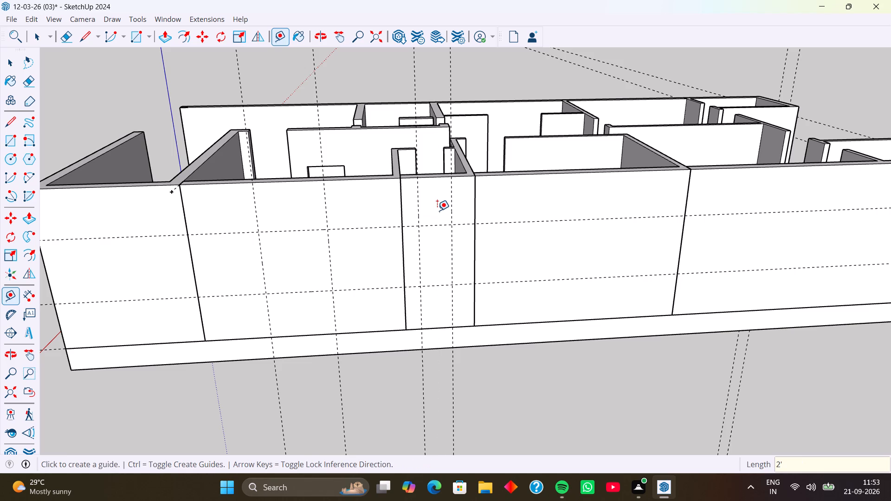
Place vertical guides on the outer face of the room behind the narrow room, 4' from its front dividing line and another 4' beyond.
{"action": "left_click", "coordinate": [478, 204]}
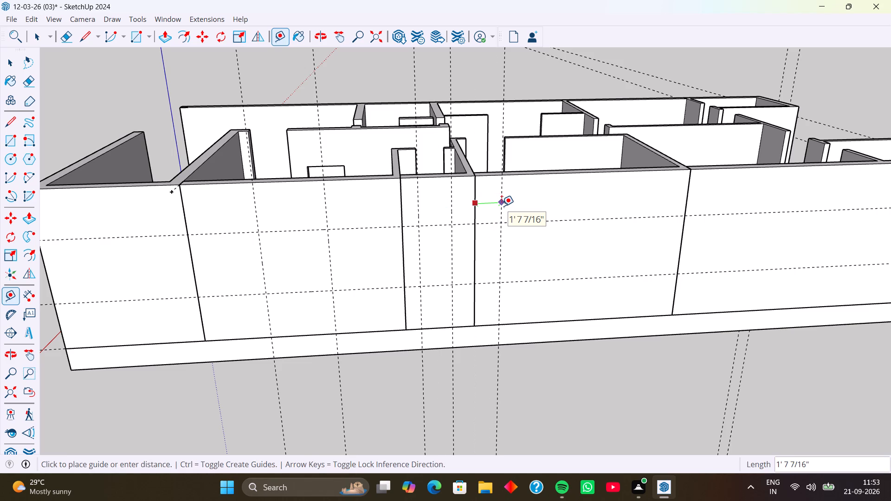
{"action": "type", "text": "4'"}
{"action": "key", "text": "Return"}
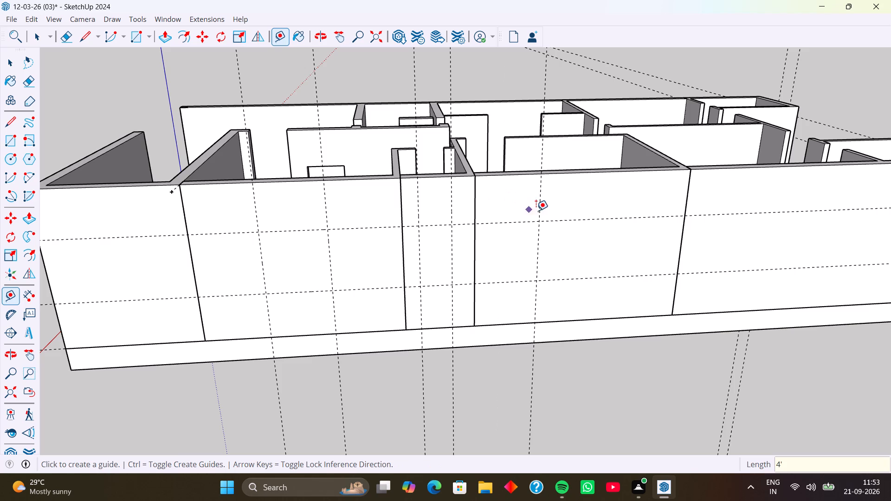
{"action": "left_click", "coordinate": [543, 211]}
{"action": "type", "text": "4'"}
{"action": "key", "text": "Return"}
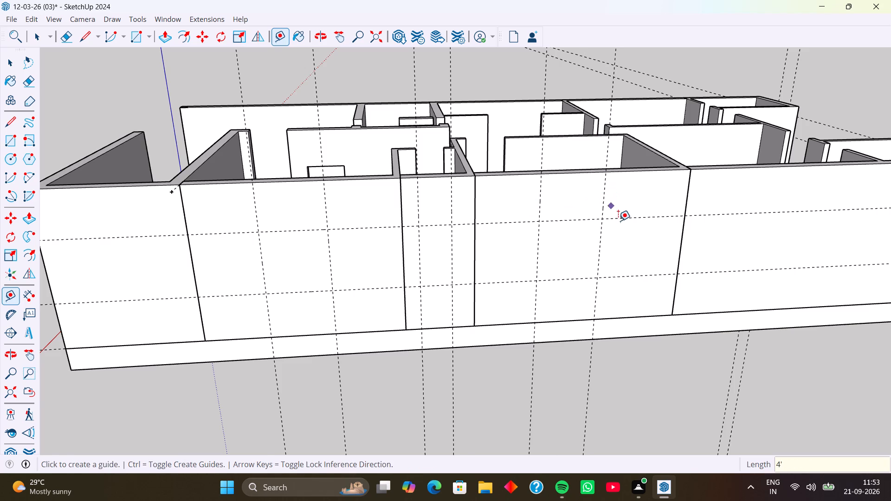
Place horizontal guides along the side wall's outer face, one 7' above the wall's base line and another 2' above that.
{"action": "scroll", "coordinate": [619, 222], "scroll_direction": "down", "scroll_amount": 2}
{"action": "middle_click_drag", "start_coordinate": [619, 222], "coordinate": [415, 218]}
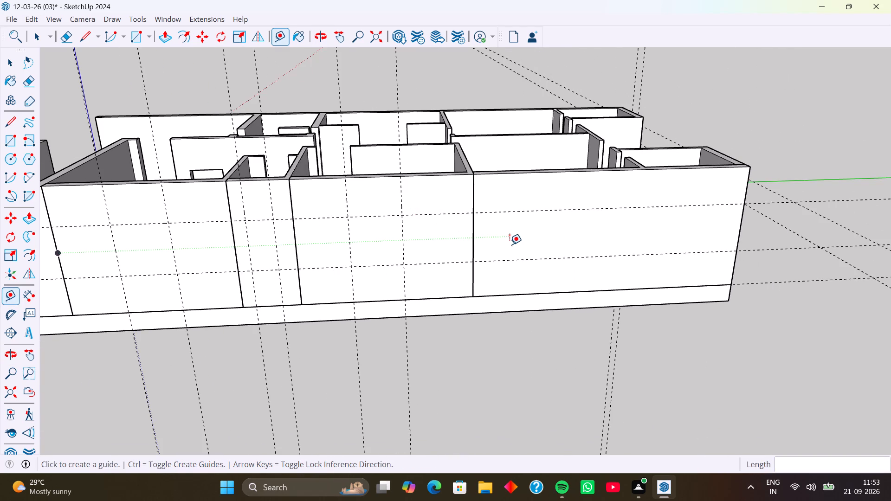
{"action": "middle_click_drag", "start_coordinate": [454, 249], "coordinate": [556, 225]}
{"action": "scroll", "coordinate": [365, 284], "scroll_direction": "up", "scroll_amount": 1}
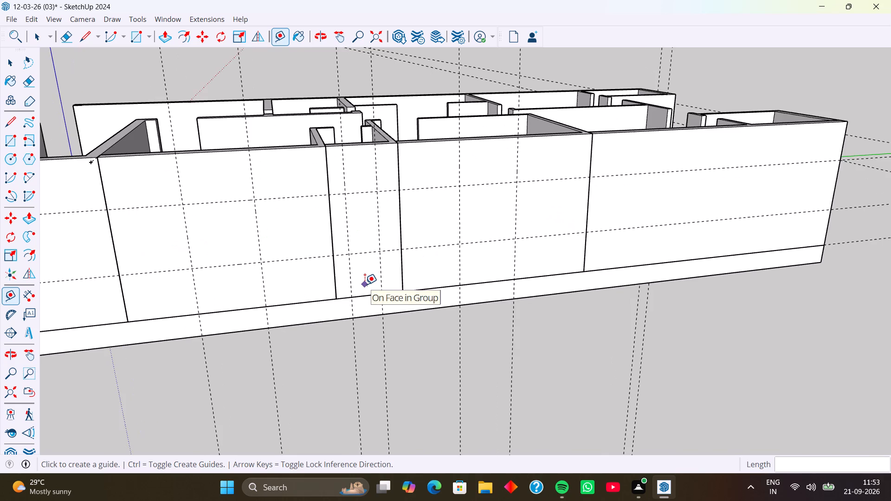
{"action": "left_click", "coordinate": [367, 293]}
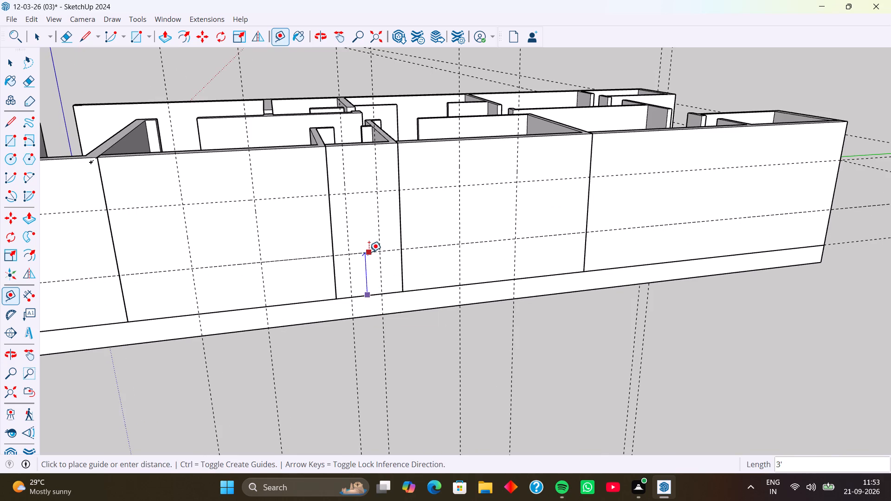
{"action": "type", "text": "7'"}
{"action": "key", "text": "Return"}
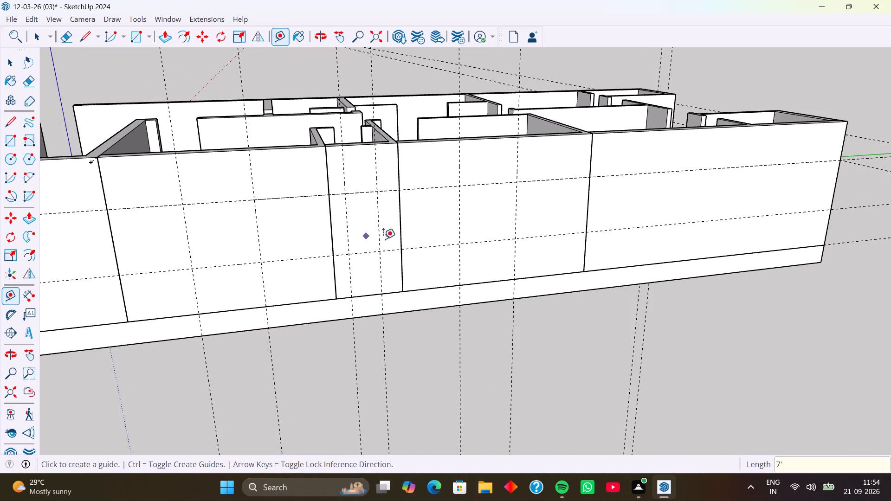
{"action": "left_click", "coordinate": [364, 194]}
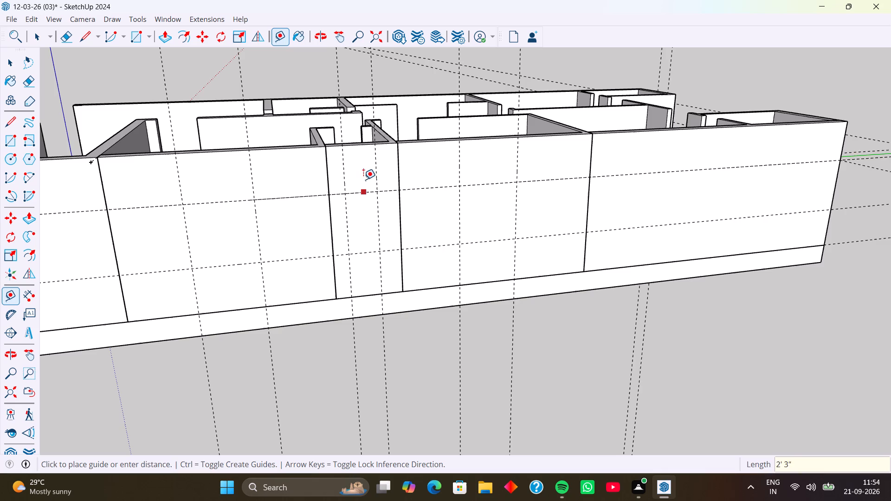
{"action": "type", "text": "2'"}
{"action": "key", "text": "Return"}
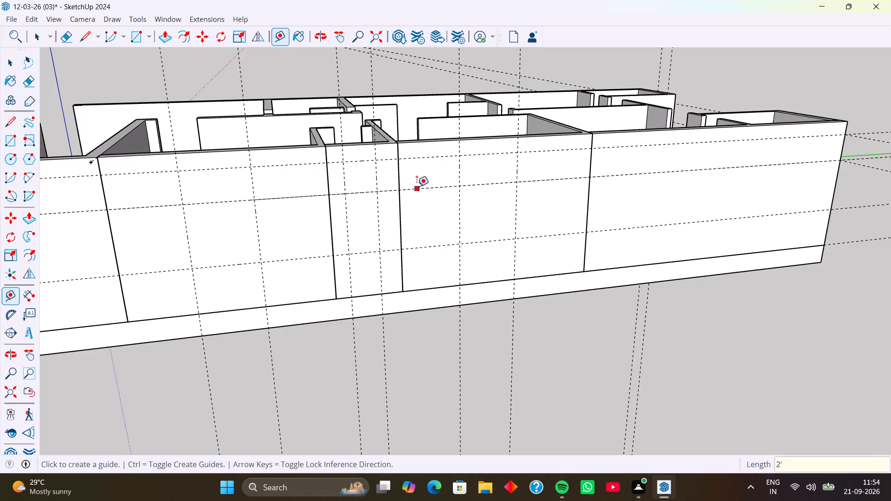
Place vertical guides on the rearmost room's outer side face, 4' behind its front dividing line and another 4' beyond.
{"action": "scroll", "coordinate": [417, 187], "scroll_direction": "down", "scroll_amount": 2}
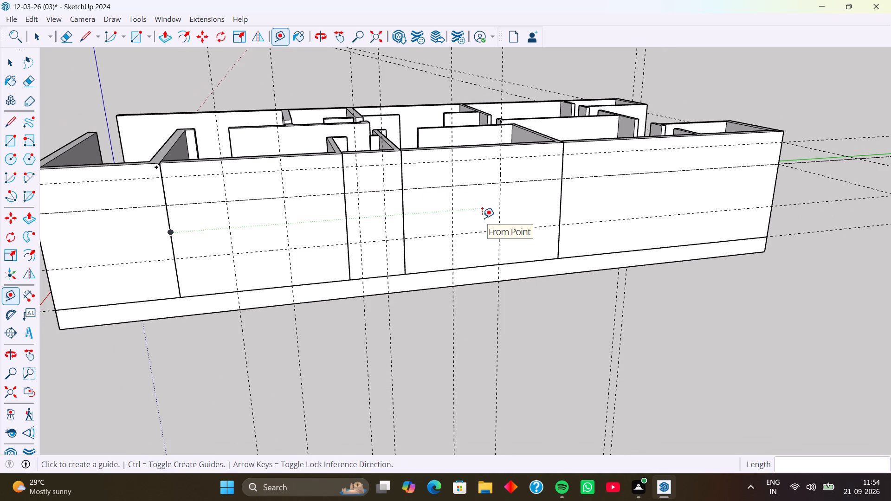
{"action": "middle_click_drag", "start_coordinate": [480, 219], "coordinate": [303, 234], "text": "shift"}
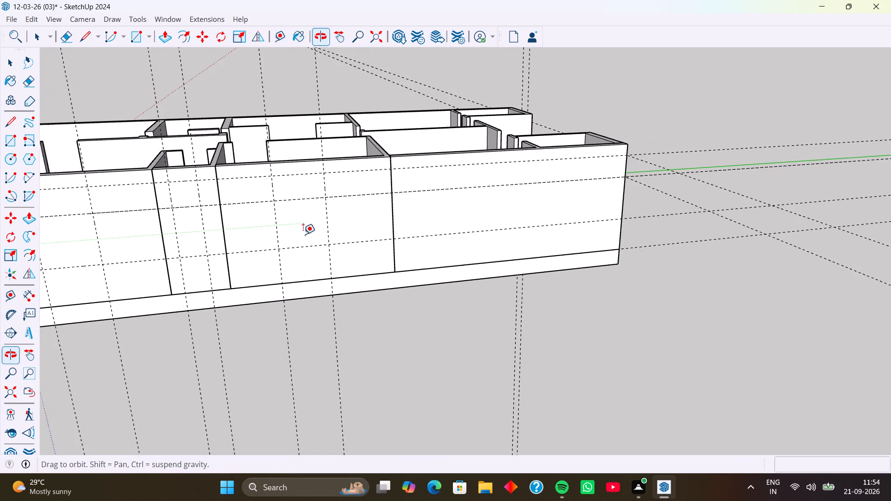
{"action": "middle_click_drag", "start_coordinate": [303, 234], "coordinate": [303, 234], "text": "shift"}
{"action": "middle_click_drag", "start_coordinate": [435, 200], "coordinate": [424, 234]}
{"action": "left_click", "coordinate": [382, 231]}
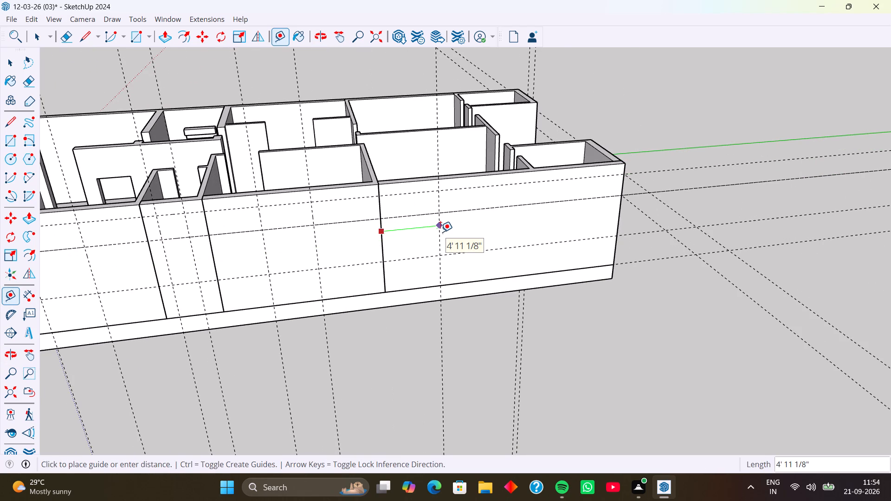
{"action": "type", "text": "4'"}
{"action": "key", "text": "Return"}
{"action": "left_click", "coordinate": [428, 229]}
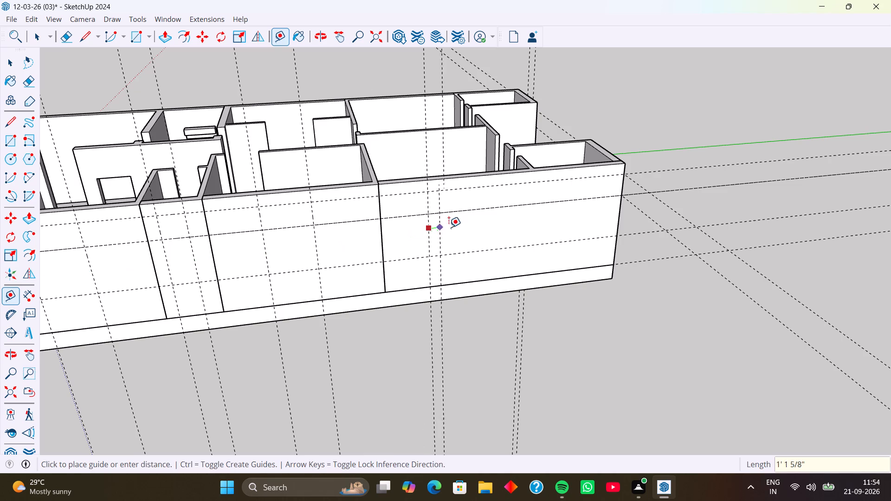
{"action": "type", "text": "4'"}
{"action": "key", "text": "Return"}
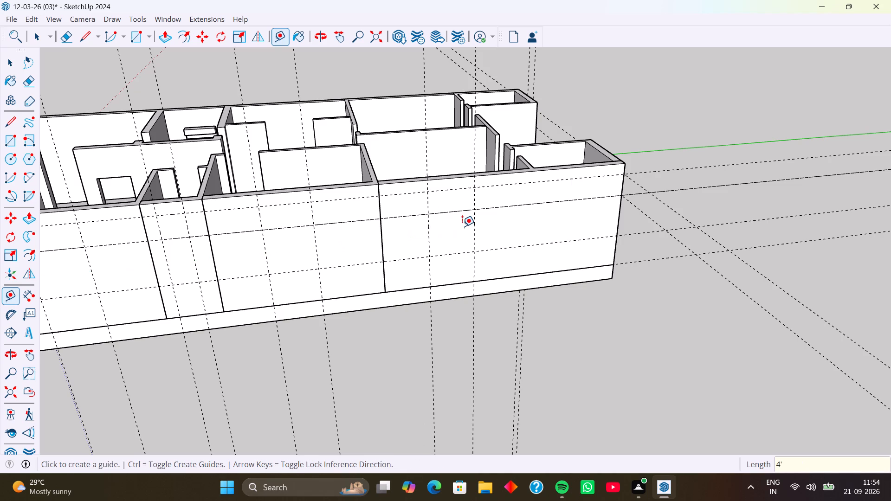
Place vertical guides on the rear end wall beside this side wall, 1' from the side wall's inner line and another 2' beyond.
{"action": "scroll", "coordinate": [512, 233], "scroll_direction": "down", "scroll_amount": 3}
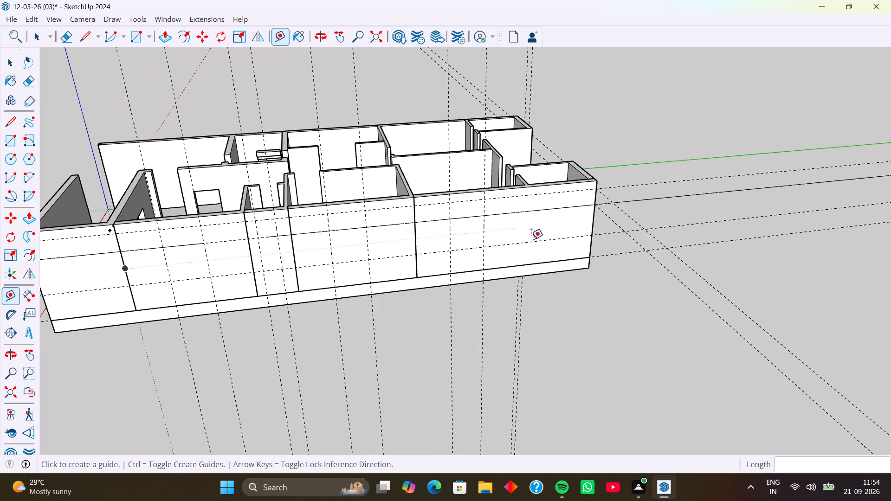
{"action": "middle_click_drag", "start_coordinate": [540, 238], "coordinate": [410, 225]}
{"action": "middle_click_drag", "start_coordinate": [502, 240], "coordinate": [395, 233]}
{"action": "middle_click_drag", "start_coordinate": [495, 249], "coordinate": [386, 250]}
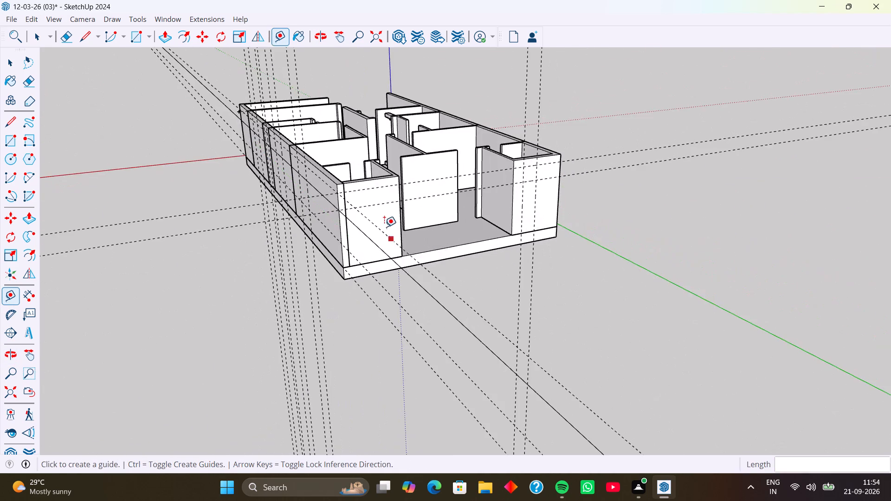
{"action": "scroll", "coordinate": [380, 217], "scroll_direction": "up", "scroll_amount": 3}
{"action": "middle_click_drag", "start_coordinate": [401, 239], "coordinate": [372, 239]}
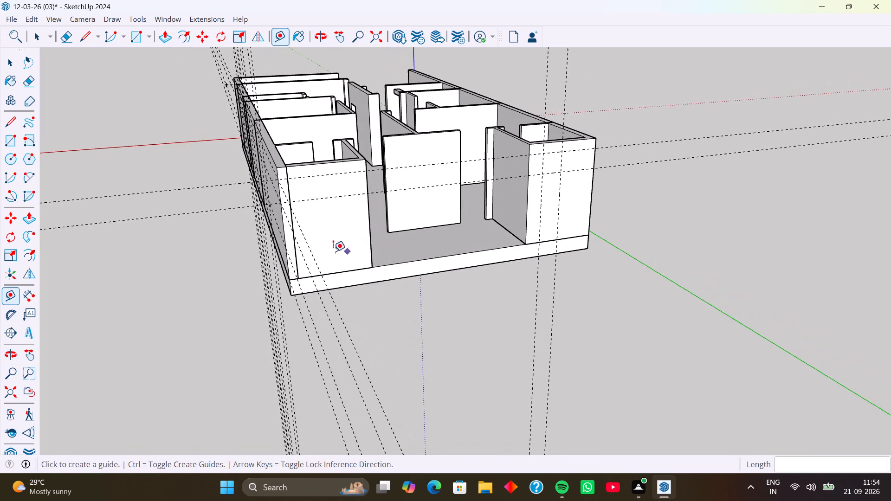
{"action": "middle_click_drag", "start_coordinate": [326, 252], "coordinate": [306, 260]}
{"action": "scroll", "coordinate": [274, 232], "scroll_direction": "up", "scroll_amount": 2}
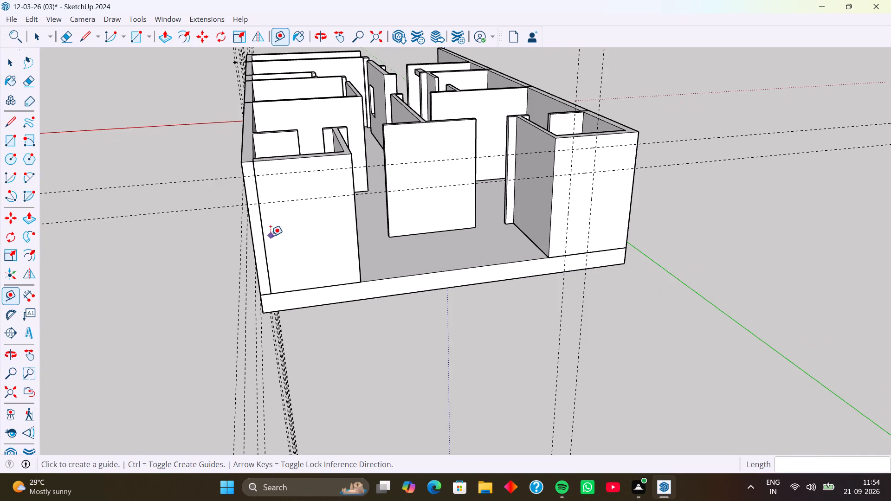
{"action": "left_click", "coordinate": [266, 239]}
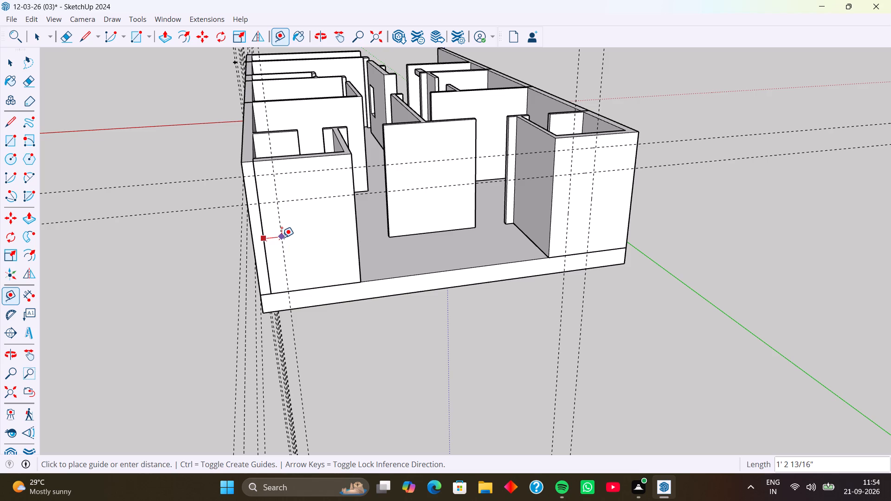
{"action": "type", "text": "1'"}
{"action": "key", "text": "Return"}
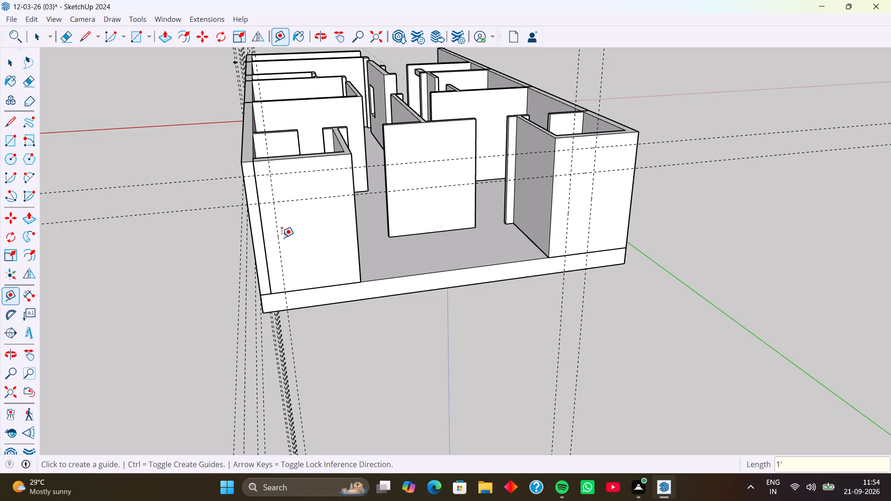
{"action": "left_click", "coordinate": [281, 231]}
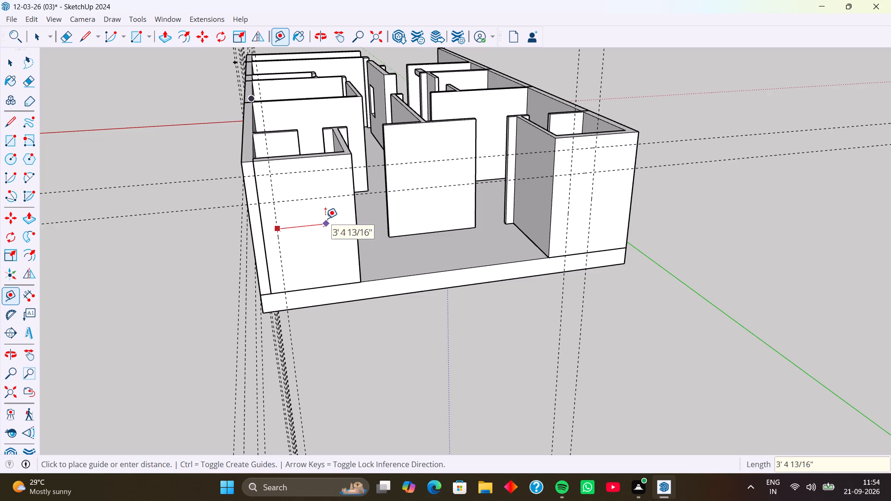
{"action": "key", "text": "t"}
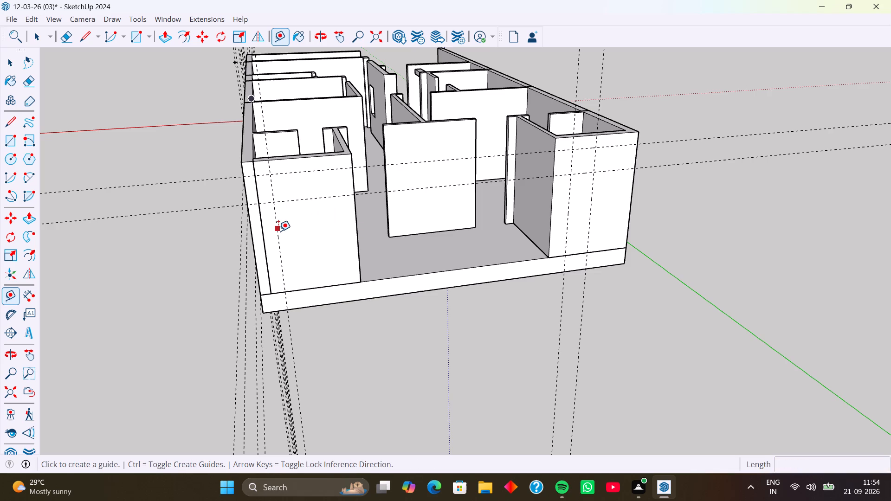
{"action": "left_click", "coordinate": [278, 231]}
{"action": "key", "text": "t"}
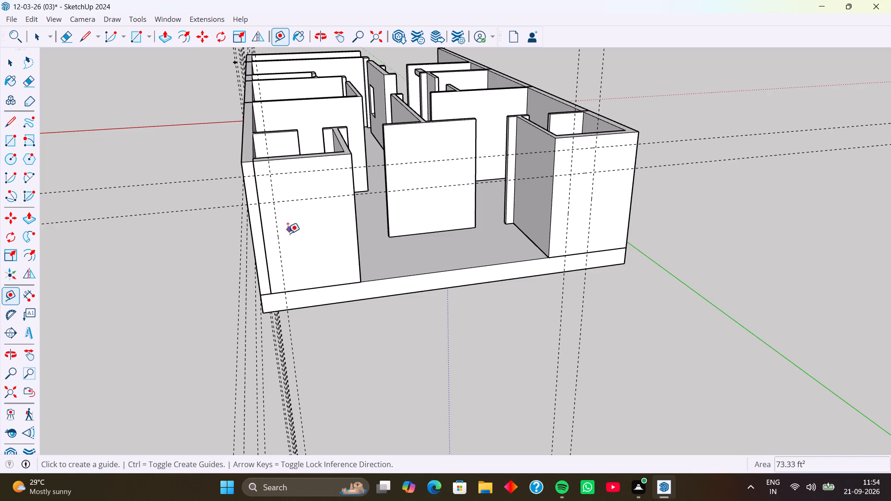
{"action": "left_click", "coordinate": [283, 247]}
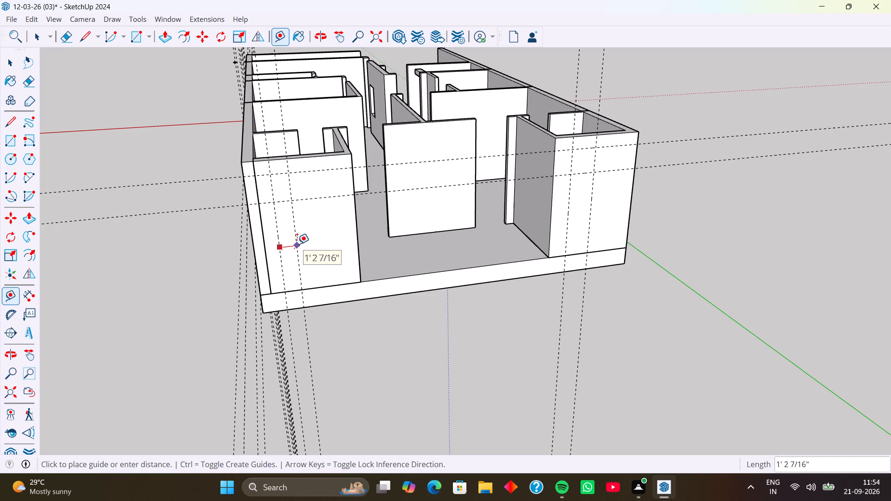
{"action": "type", "text": "2'"}
{"action": "key", "text": "Return"}
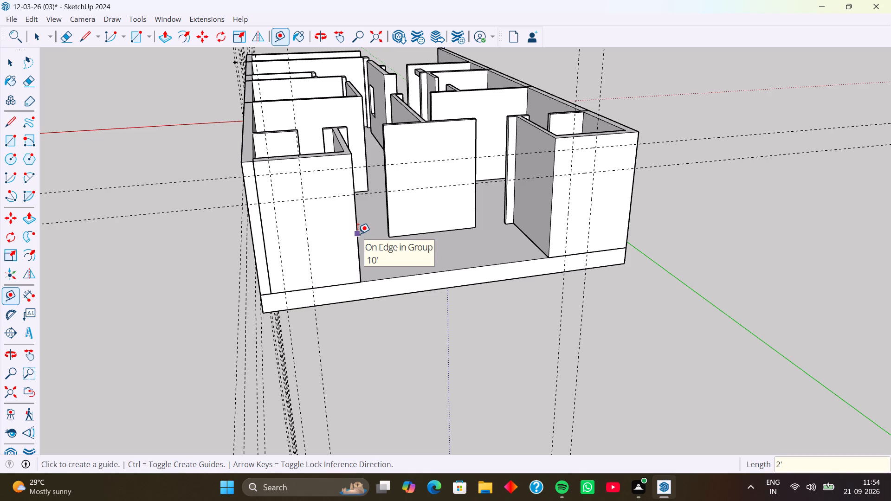
Place vertical guides on the opposite side wall's outer face, 4' ahead of the rearmost dividing line and another 4' beyond.
{"action": "scroll", "coordinate": [361, 243], "scroll_direction": "down", "scroll_amount": 5}
{"action": "middle_click_drag", "start_coordinate": [432, 267], "coordinate": [300, 307]}
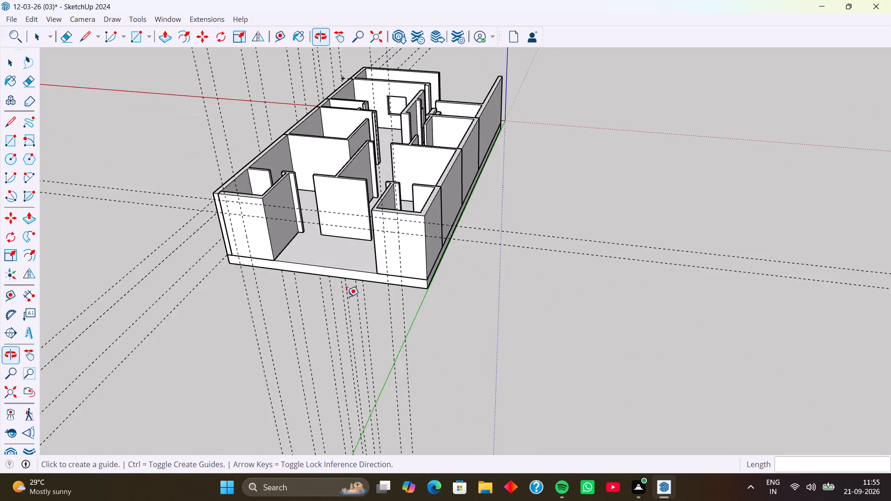
{"action": "middle_click_drag", "start_coordinate": [394, 279], "coordinate": [341, 293]}
{"action": "middle_click_drag", "start_coordinate": [436, 263], "coordinate": [372, 284]}
{"action": "middle_click_drag", "start_coordinate": [418, 238], "coordinate": [305, 255]}
{"action": "scroll", "coordinate": [376, 211], "scroll_direction": "up", "scroll_amount": 4}
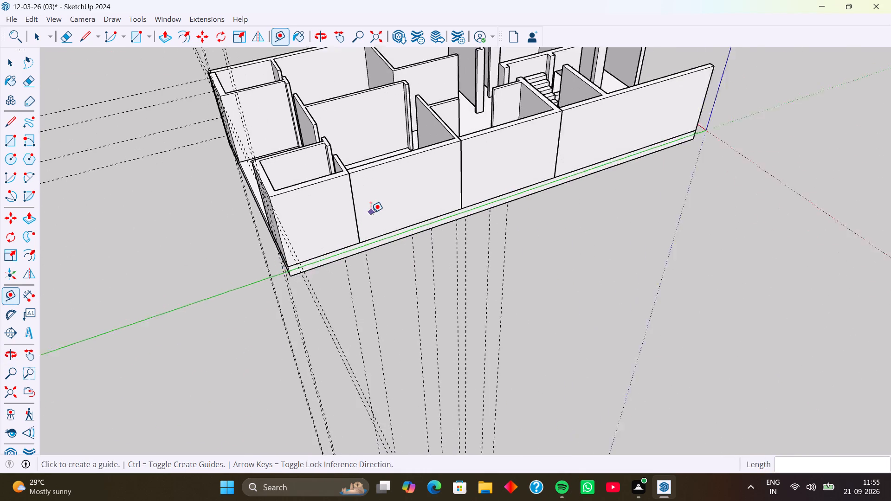
{"action": "left_click", "coordinate": [356, 210]}
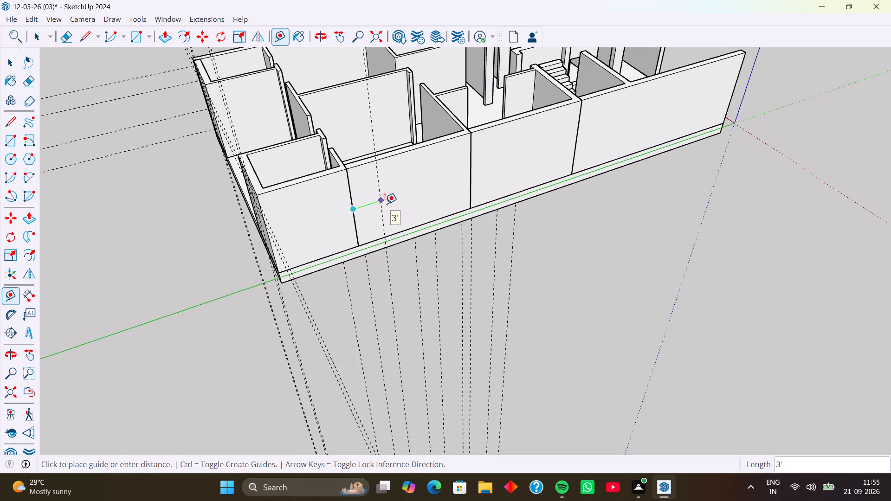
{"action": "type", "text": "4'"}
{"action": "key", "text": "Return"}
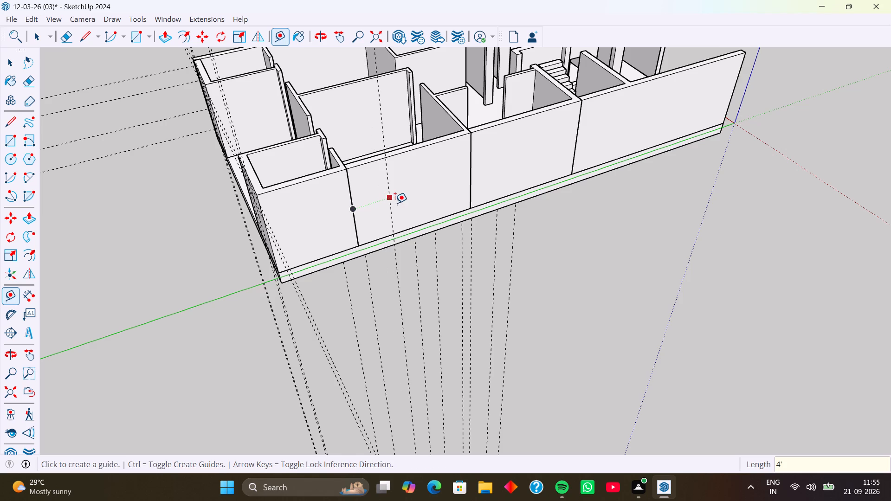
{"action": "left_click", "coordinate": [390, 203]}
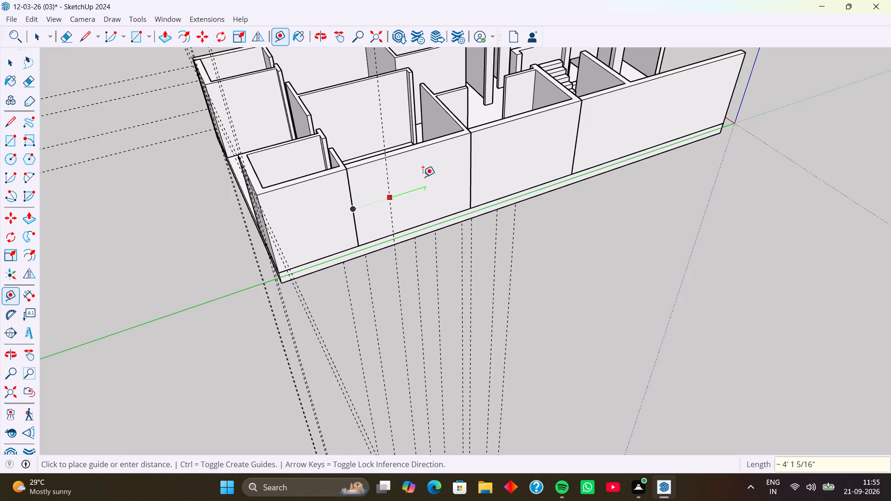
{"action": "middle_click_drag", "start_coordinate": [435, 197], "coordinate": [381, 206]}
{"action": "middle_click_drag", "start_coordinate": [434, 209], "coordinate": [363, 206]}
{"action": "scroll", "coordinate": [424, 172], "scroll_direction": "up", "scroll_amount": 4}
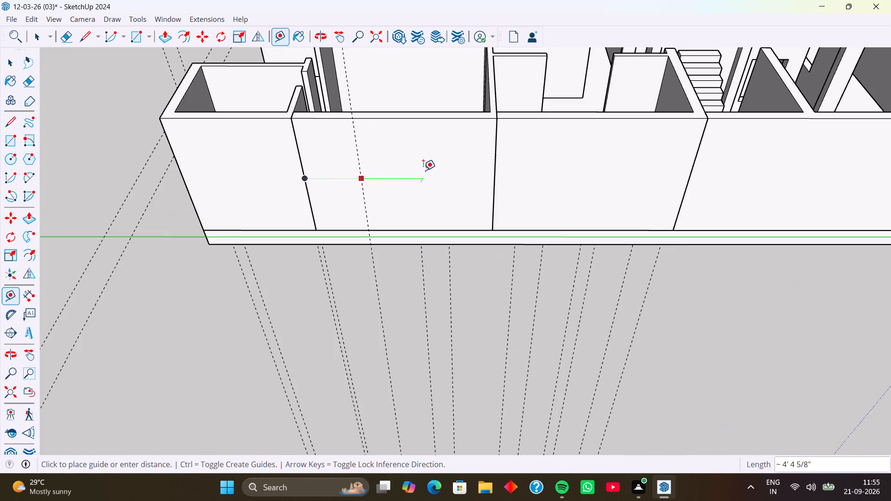
{"action": "key", "text": "t"}
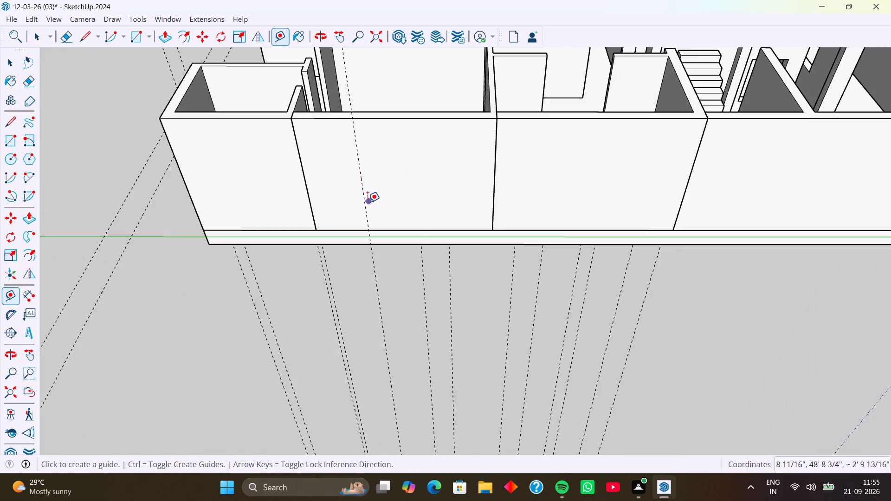
{"action": "left_click", "coordinate": [368, 202]}
{"action": "type", "text": "4'"}
{"action": "key", "text": "Return"}
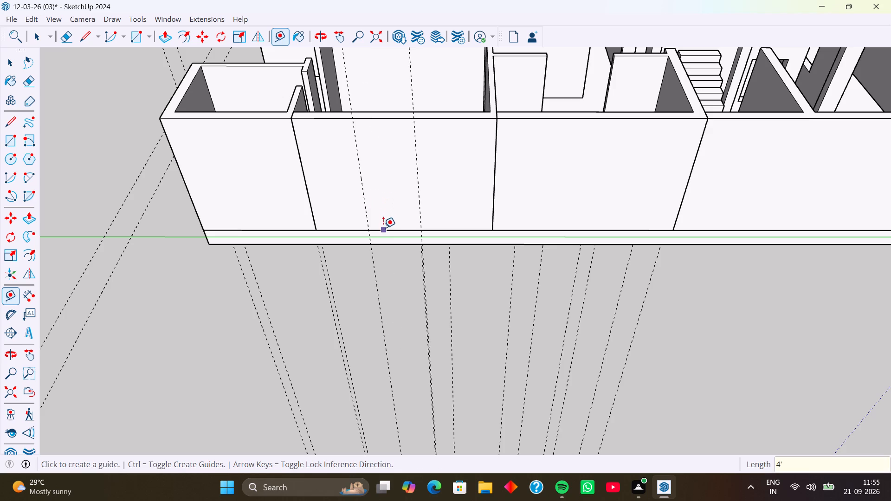
Place a horizontal guide along the opposite side wall's outer face, 3' above the wall's base line.
{"action": "left_click", "coordinate": [385, 229]}
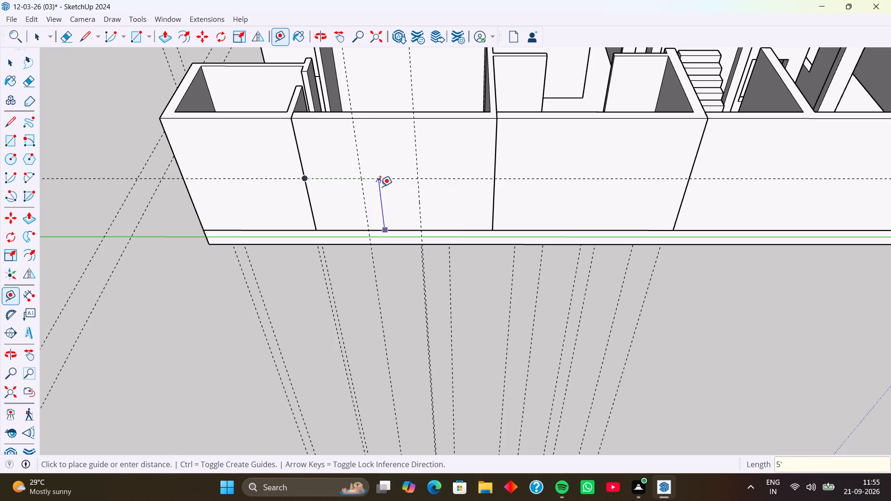
{"action": "type", "text": "3'"}
{"action": "key", "text": "Return"}
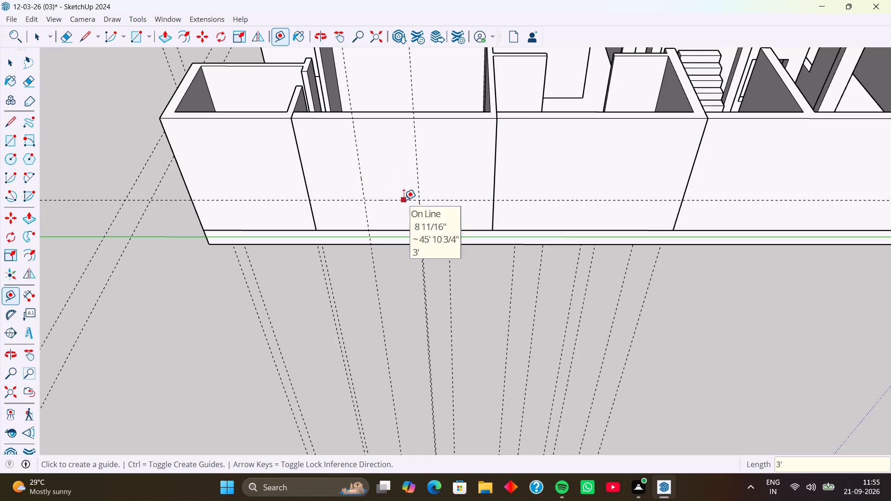
Place a horizontal guide along the opposite side wall's outer face, 4' above the existing 3' guide.
{"action": "left_click", "coordinate": [404, 200]}
{"action": "type", "text": "4'"}
{"action": "key", "text": "Return"}
Place vertical guides on the same side wall's next room face, 4' ahead of its rear dividing line and another 4' beyond.
{"action": "scroll", "coordinate": [394, 160], "scroll_direction": "up", "scroll_amount": 1}
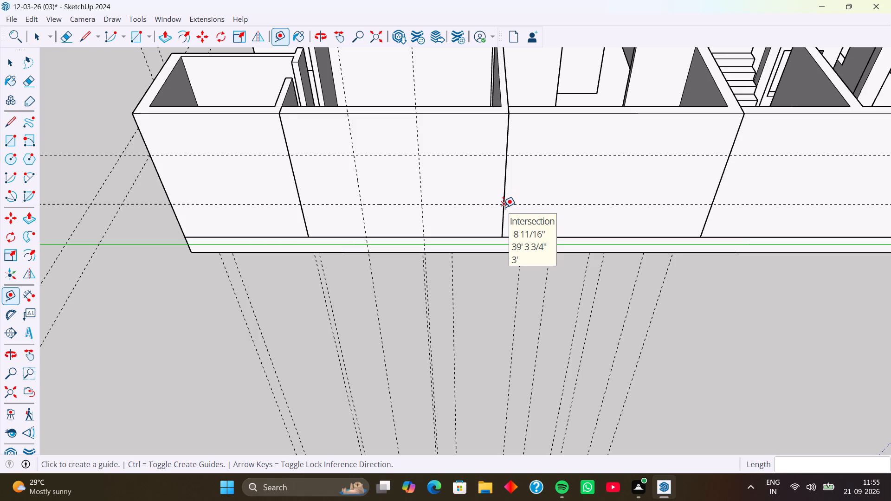
{"action": "left_click", "coordinate": [505, 182]}
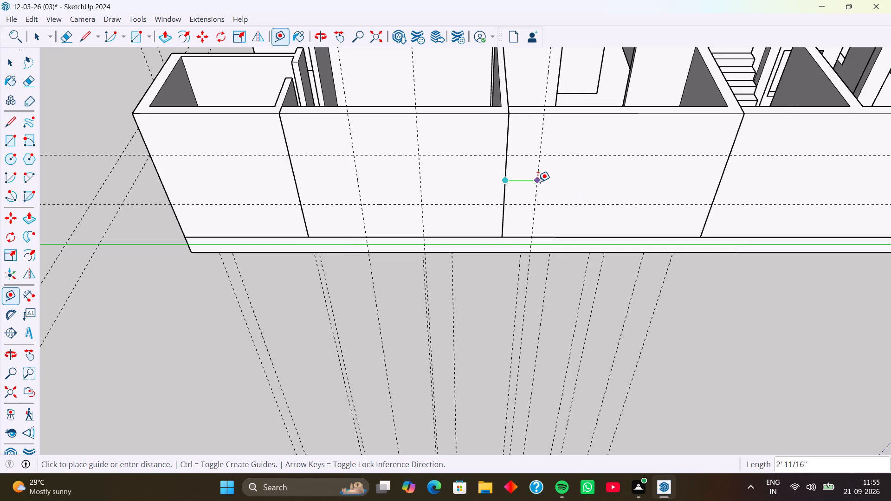
{"action": "type", "text": "4'"}
{"action": "key", "text": "Return"}
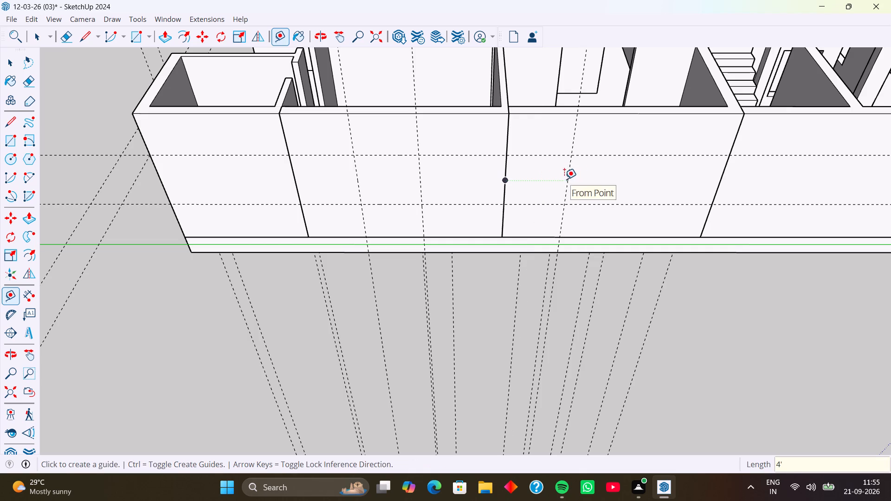
{"action": "left_click", "coordinate": [567, 179]}
{"action": "left_click", "coordinate": [598, 185]}
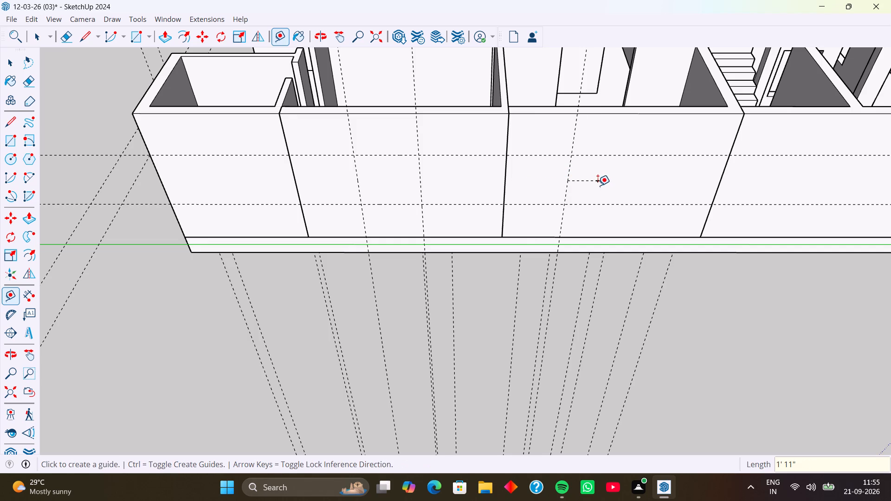
{"action": "left_click", "coordinate": [567, 194]}
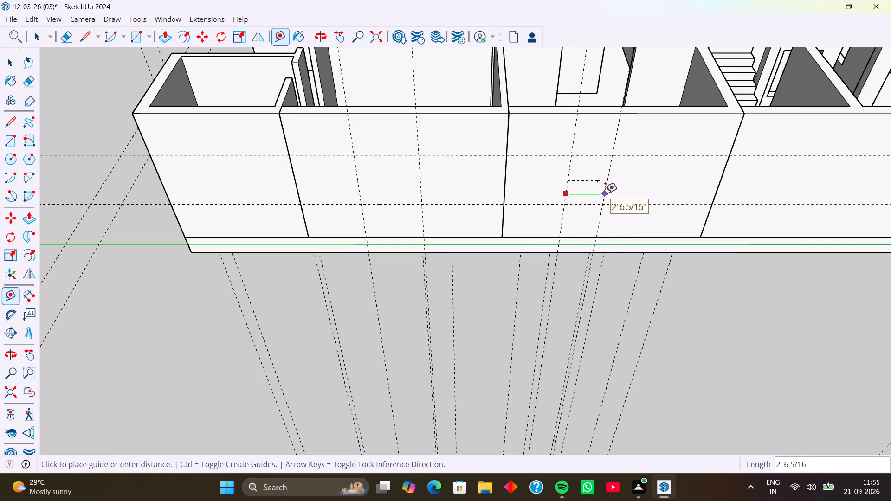
{"action": "type", "text": "4'"}
{"action": "key", "text": "Return"}
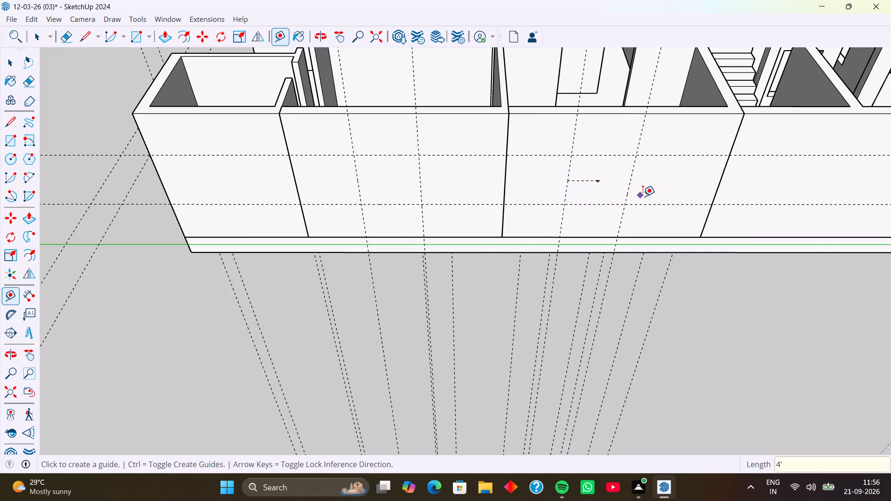
Place vertical guides on this side wall's long front section, 1' ahead of its dividing line and another 4' beyond.
{"action": "scroll", "coordinate": [643, 202], "scroll_direction": "down", "scroll_amount": 3}
{"action": "middle_click_drag", "start_coordinate": [663, 213], "coordinate": [267, 152]}
{"action": "middle_click_drag", "start_coordinate": [362, 137], "coordinate": [446, 188], "text": "shift"}
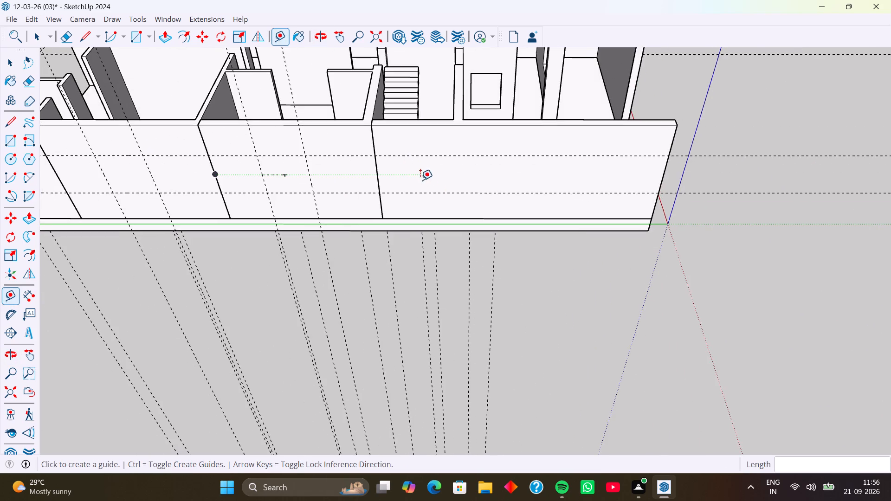
{"action": "scroll", "coordinate": [411, 181], "scroll_direction": "up", "scroll_amount": 4}
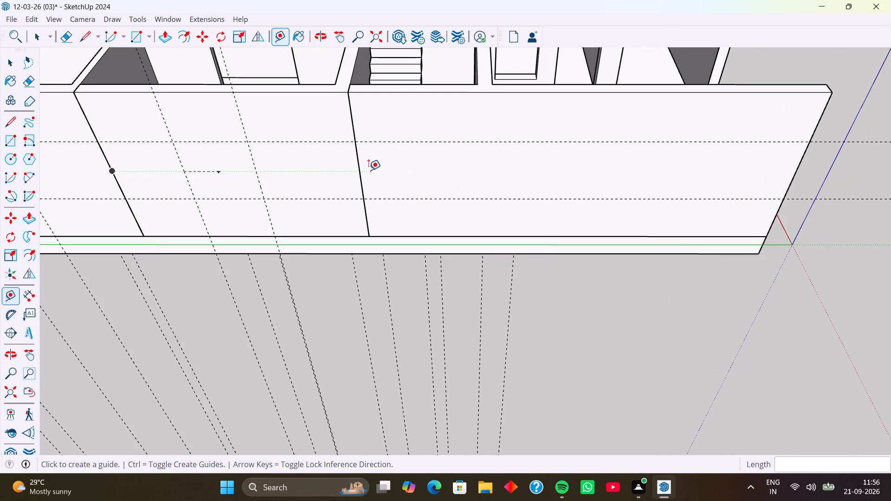
{"action": "left_click", "coordinate": [360, 158]}
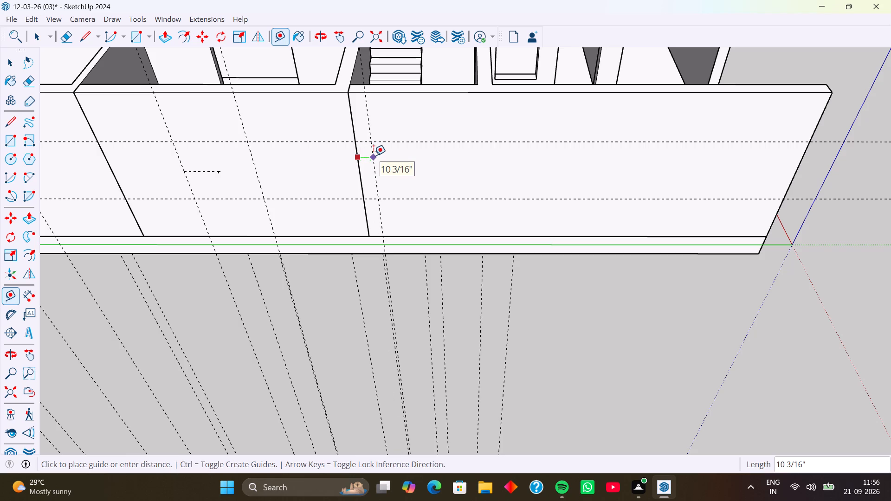
{"action": "type", "text": "1'"}
{"action": "key", "text": "Return"}
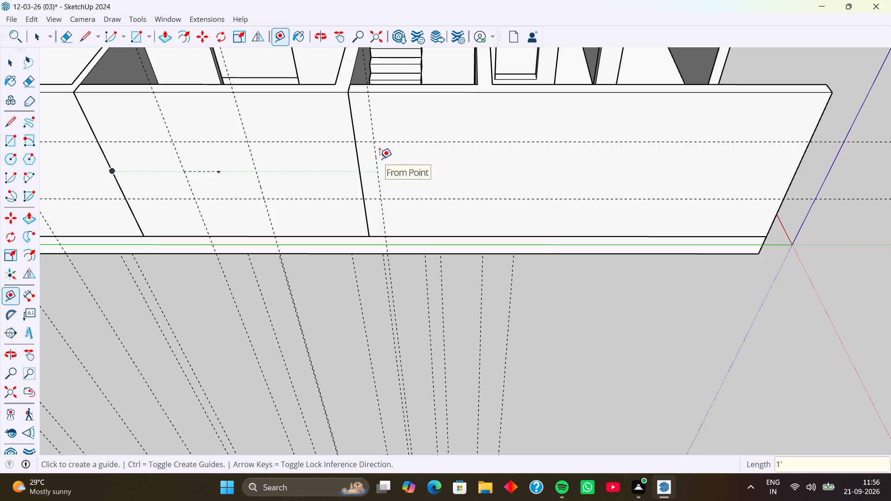
{"action": "left_click", "coordinate": [378, 159]}
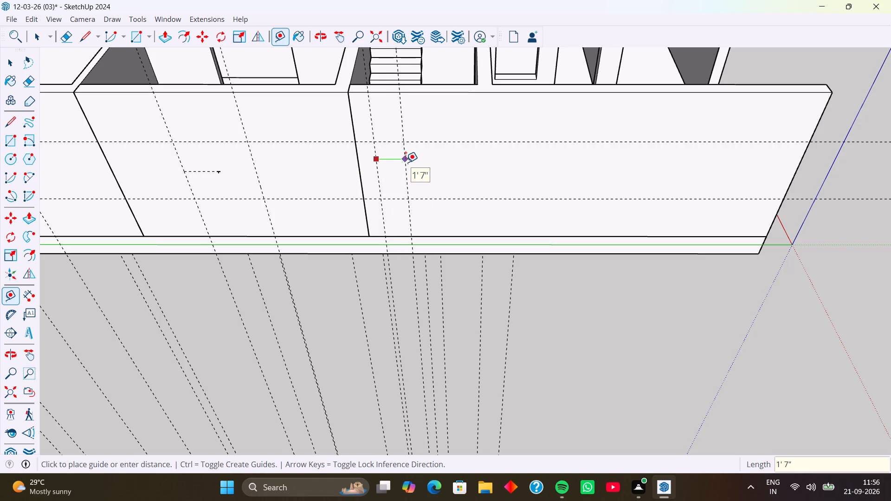
{"action": "type", "text": "4'"}
{"action": "key", "text": "Return"}
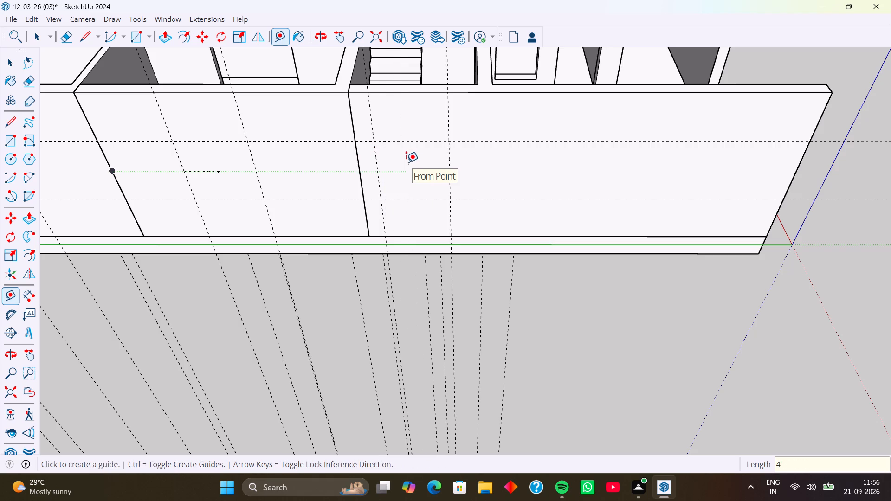
Open the wall group for editing and draw a 4' by 4' rectangle between the guides on the side wall's front section.
{"action": "scroll", "coordinate": [423, 158], "scroll_direction": "down", "scroll_amount": 4}
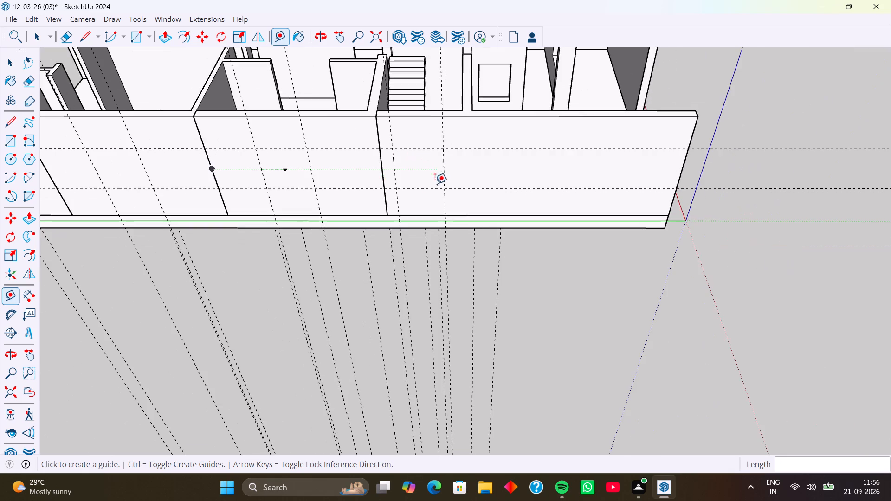
{"action": "middle_click_drag", "start_coordinate": [432, 190], "coordinate": [448, 135]}
{"action": "middle_click_drag", "start_coordinate": [443, 170], "coordinate": [430, 153]}
{"action": "key", "text": "space"}
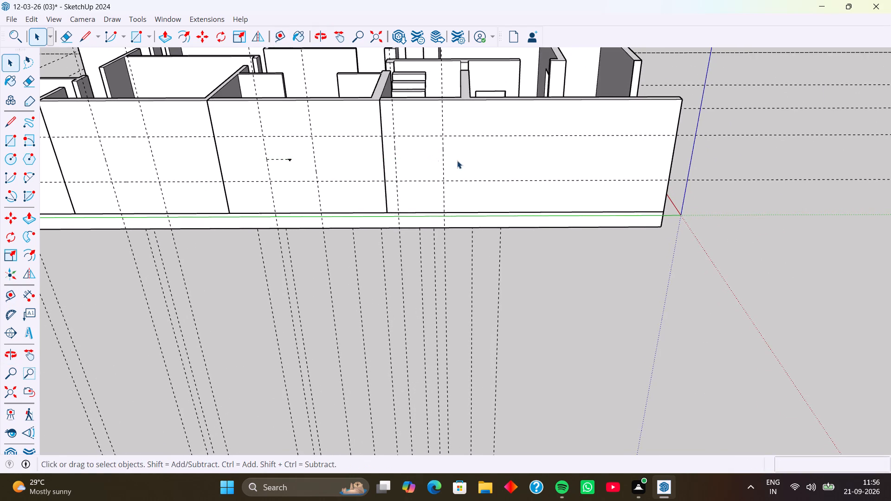
{"action": "double_click", "coordinate": [469, 161]}
{"action": "left_click", "coordinate": [469, 161]}
{"action": "left_click", "coordinate": [424, 172]}
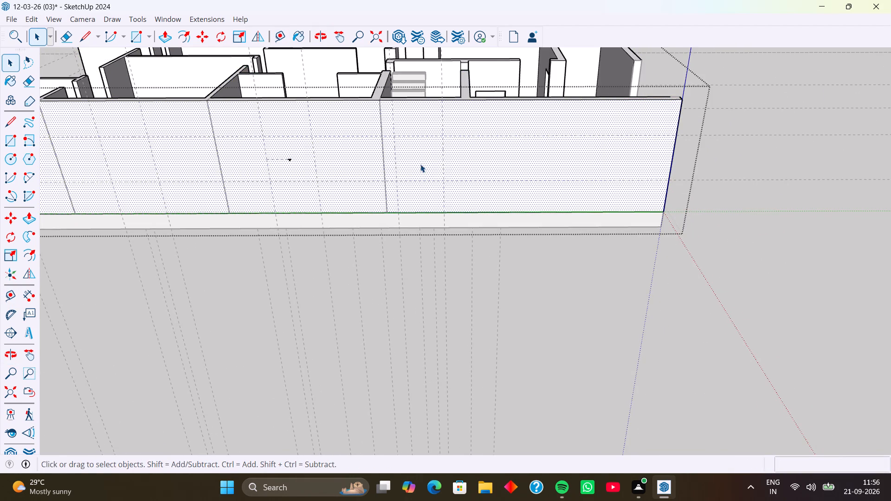
{"action": "key", "text": "r"}
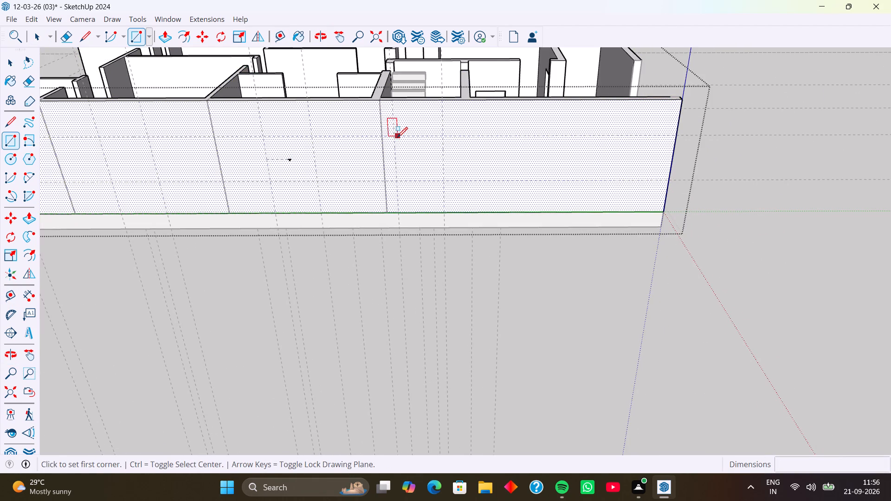
{"action": "left_click", "coordinate": [397, 137]}
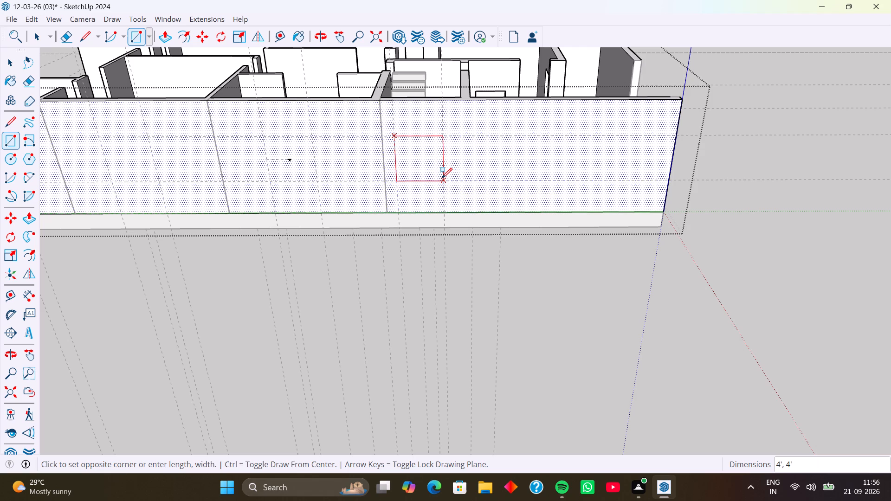
{"action": "left_click", "coordinate": [442, 180]}
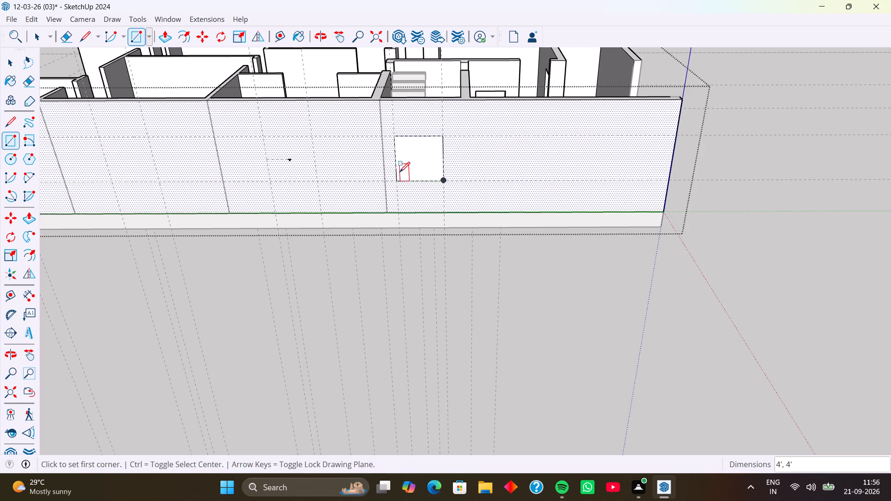
Draw 4' by 4' rectangles between the guides on the two rooms' faces behind the front section of this side wall.
{"action": "middle_click_drag", "start_coordinate": [333, 164], "coordinate": [423, 175], "text": "shift"}
{"action": "scroll", "coordinate": [376, 162], "scroll_direction": "up", "scroll_amount": 3}
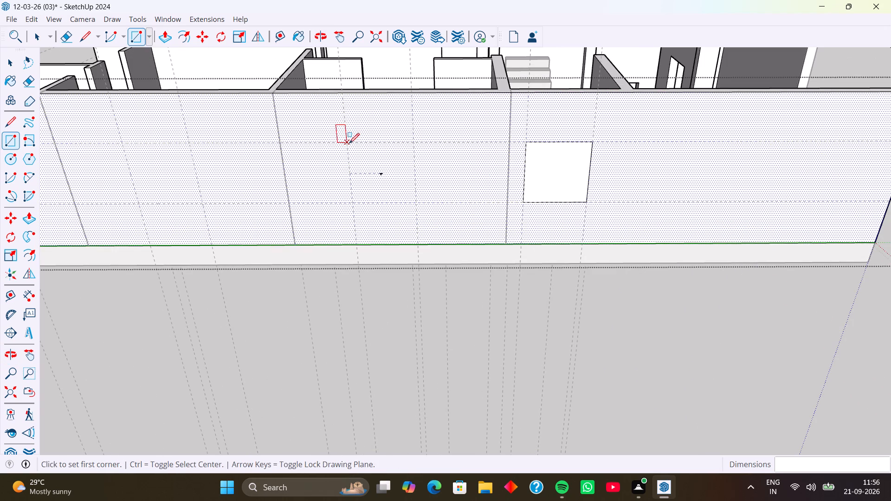
{"action": "left_click", "coordinate": [349, 144]}
{"action": "left_click", "coordinate": [416, 202]}
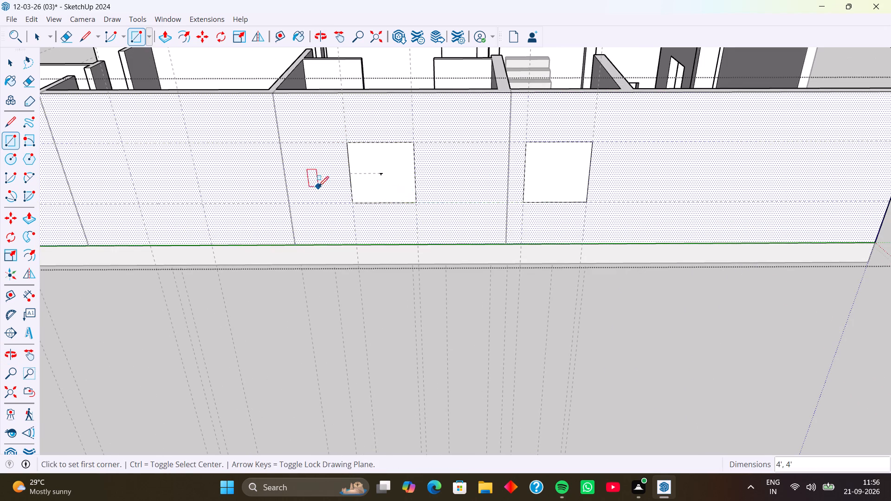
{"action": "middle_click_drag", "start_coordinate": [318, 186], "coordinate": [471, 196], "text": "shift"}
{"action": "middle_click_drag", "start_coordinate": [387, 194], "coordinate": [508, 196]}
{"action": "scroll", "coordinate": [422, 169], "scroll_direction": "up", "scroll_amount": 3}
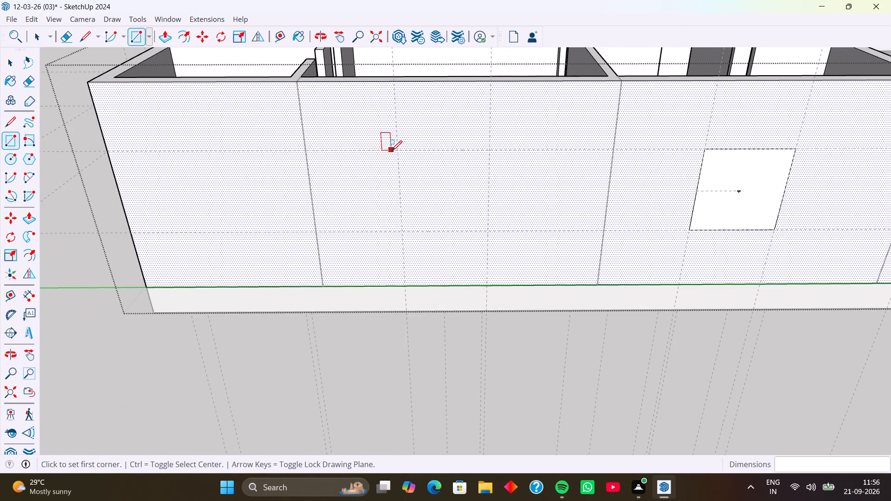
{"action": "left_click", "coordinate": [397, 153]}
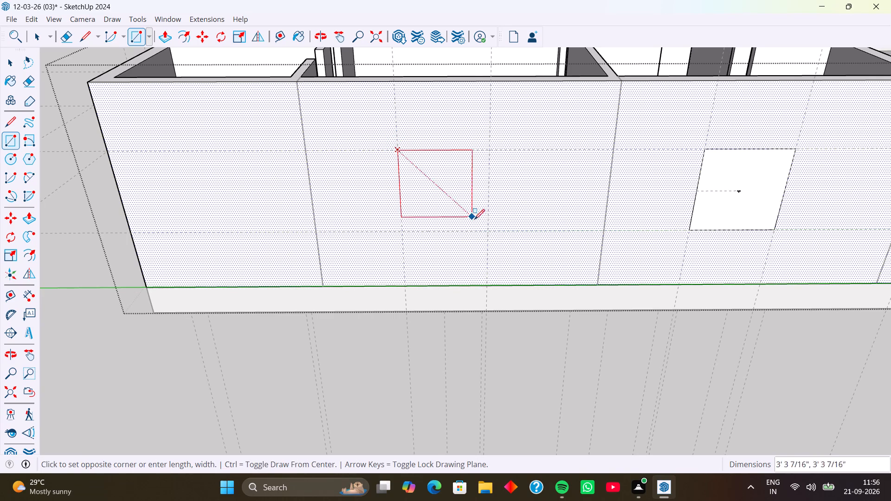
{"action": "left_click", "coordinate": [488, 232]}
Draw a 2' by 2' rectangle between the guides on the rear end wall beside this side wall.
{"action": "middle_click_drag", "start_coordinate": [324, 186], "coordinate": [368, 190]}
{"action": "scroll", "coordinate": [349, 196], "scroll_direction": "down", "scroll_amount": 2}
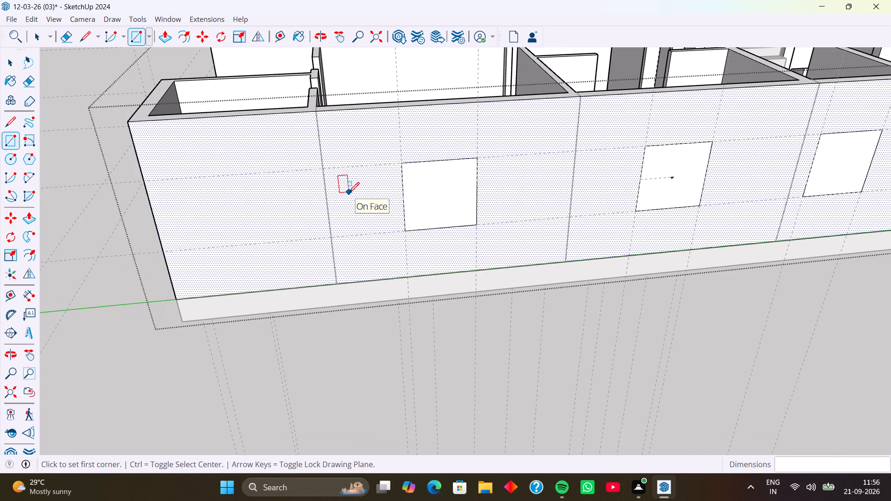
{"action": "middle_click_drag", "start_coordinate": [328, 194], "coordinate": [426, 183]}
{"action": "middle_click_drag", "start_coordinate": [310, 207], "coordinate": [432, 178]}
{"action": "middle_click_drag", "start_coordinate": [355, 200], "coordinate": [452, 234]}
{"action": "scroll", "coordinate": [388, 190], "scroll_direction": "up", "scroll_amount": 3}
{"action": "middle_click_drag", "start_coordinate": [392, 195], "coordinate": [414, 193]}
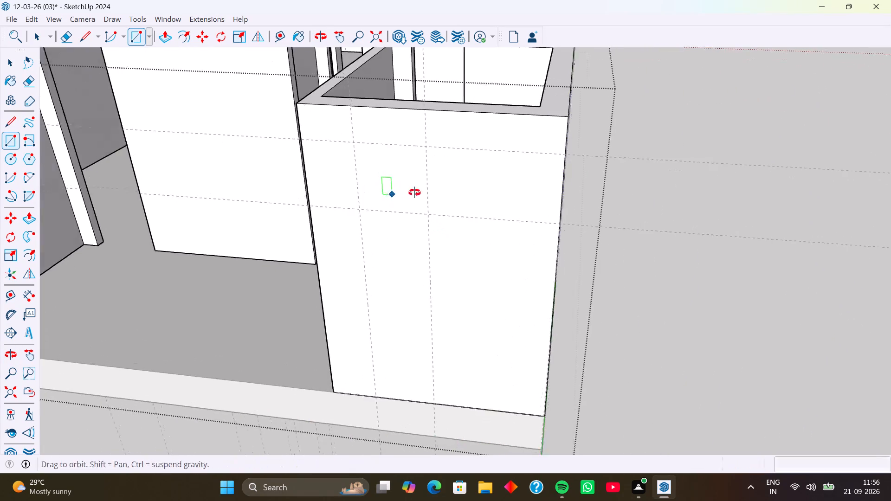
{"action": "middle_click_drag", "start_coordinate": [414, 193], "coordinate": [433, 189]}
{"action": "left_click", "coordinate": [355, 147]}
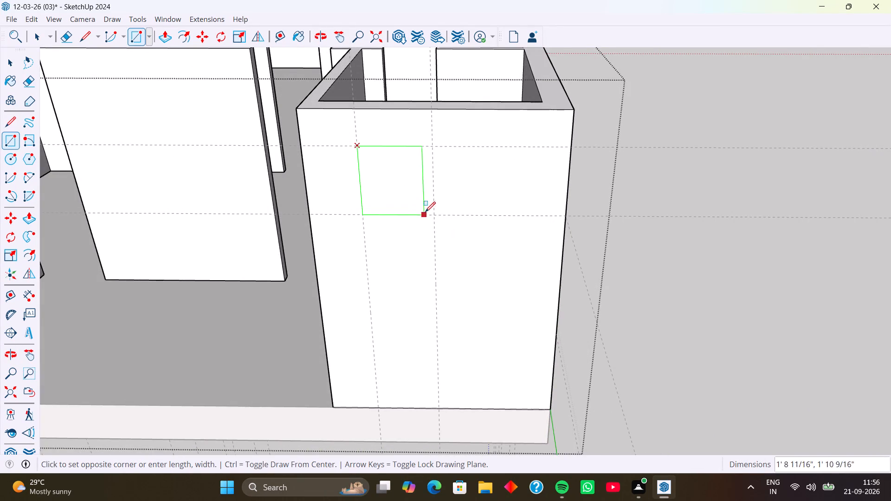
{"action": "left_click", "coordinate": [433, 216]}
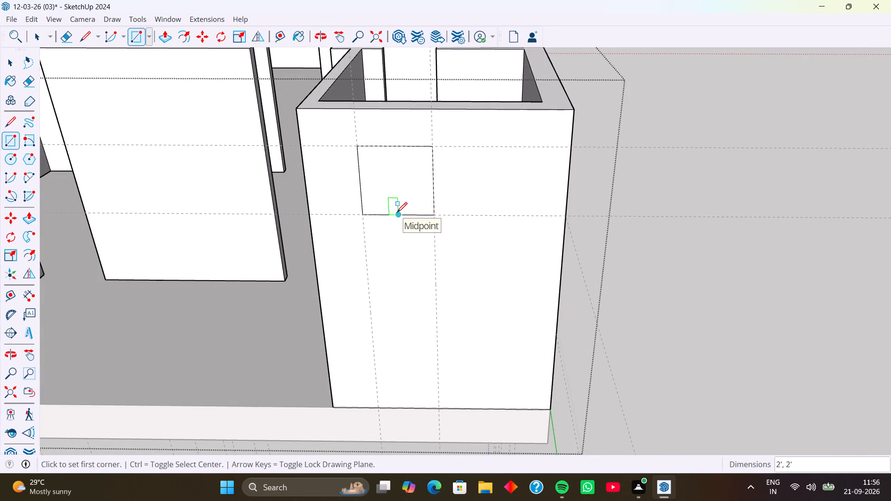
Draw a 2' by 2' rectangle between the guides on the rear end wall at the house's other side.
{"action": "scroll", "coordinate": [347, 221], "scroll_direction": "down", "scroll_amount": 5}
{"action": "middle_click_drag", "start_coordinate": [297, 233], "coordinate": [501, 213], "text": "shift"}
{"action": "middle_click_drag", "start_coordinate": [291, 207], "coordinate": [445, 205], "text": "shift"}
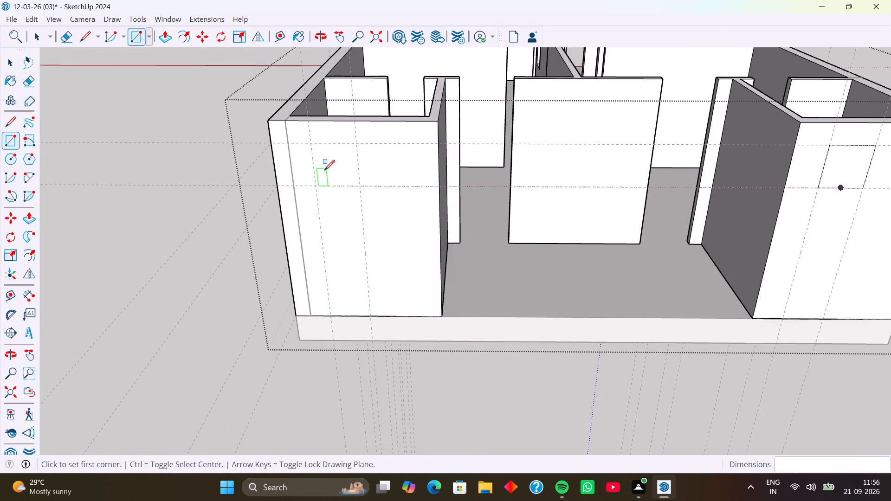
{"action": "scroll", "coordinate": [324, 170], "scroll_direction": "up", "scroll_amount": 4}
{"action": "left_click", "coordinate": [307, 132]}
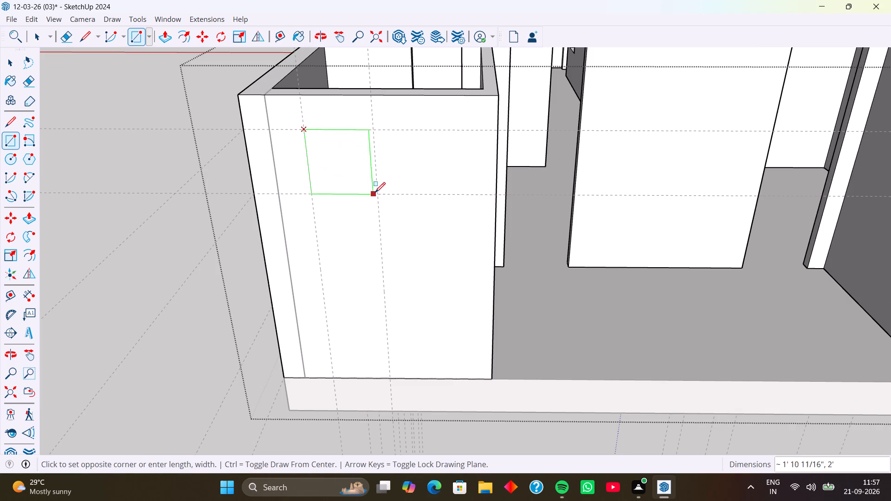
{"action": "left_click", "coordinate": [377, 195]}
Draw a 4' by 4' rectangle between the guides on the rearmost room's face of the other long side wall.
{"action": "middle_click_drag", "start_coordinate": [263, 211], "coordinate": [419, 220]}
{"action": "middle_click_drag", "start_coordinate": [220, 218], "coordinate": [348, 173]}
{"action": "scroll", "coordinate": [272, 208], "scroll_direction": "down", "scroll_amount": 5}
{"action": "middle_click_drag", "start_coordinate": [256, 233], "coordinate": [407, 197]}
{"action": "middle_click_drag", "start_coordinate": [245, 191], "coordinate": [391, 184]}
{"action": "middle_click_drag", "start_coordinate": [316, 172], "coordinate": [253, 153]}
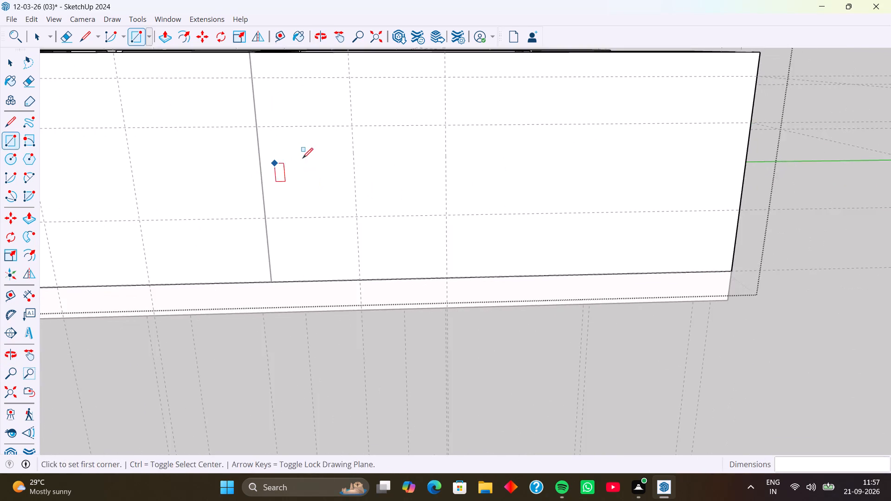
{"action": "middle_click_drag", "start_coordinate": [303, 158], "coordinate": [312, 215]}
{"action": "middle_click_drag", "start_coordinate": [314, 214], "coordinate": [300, 159]}
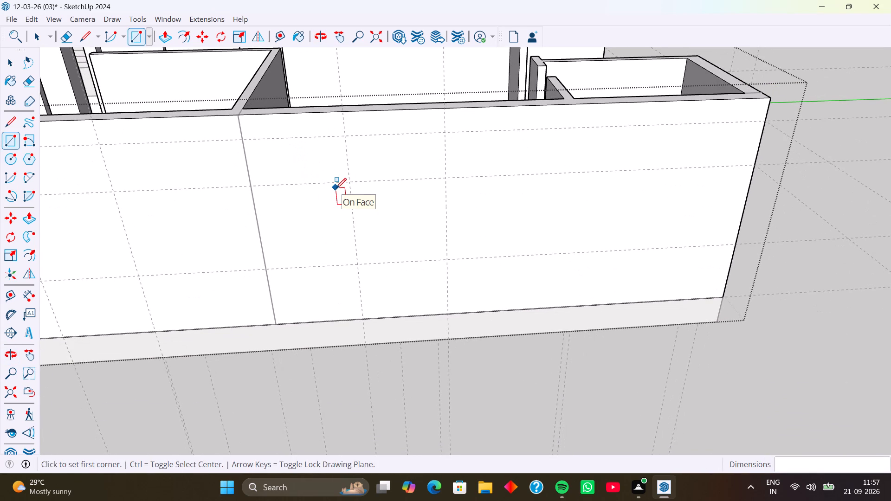
{"action": "left_click", "coordinate": [349, 184]}
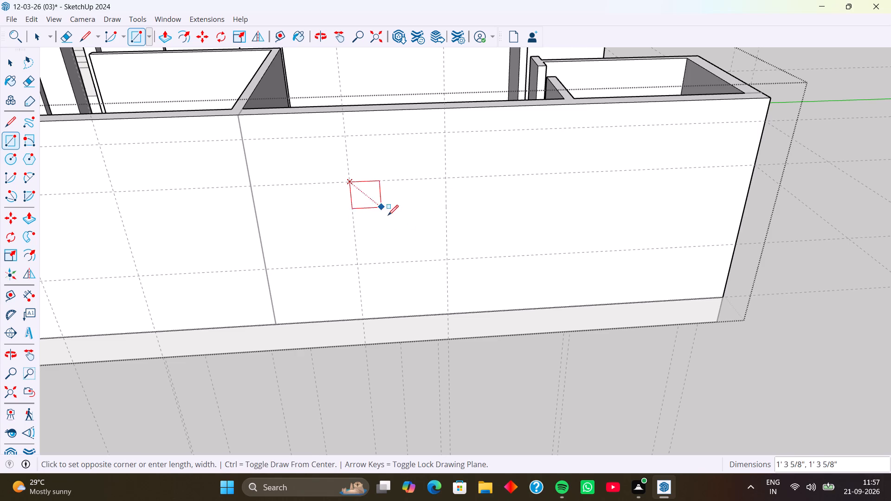
{"action": "left_click", "coordinate": [445, 262]}
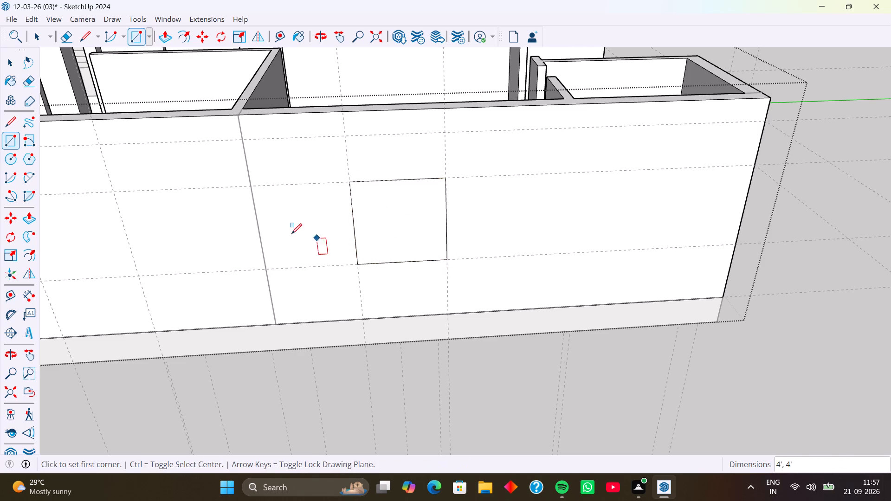
Draw a 4' by 4' rectangle between the guides on the face of the room ahead of the rearmost room.
{"action": "middle_click_drag", "start_coordinate": [274, 233], "coordinate": [500, 207], "text": "shift"}
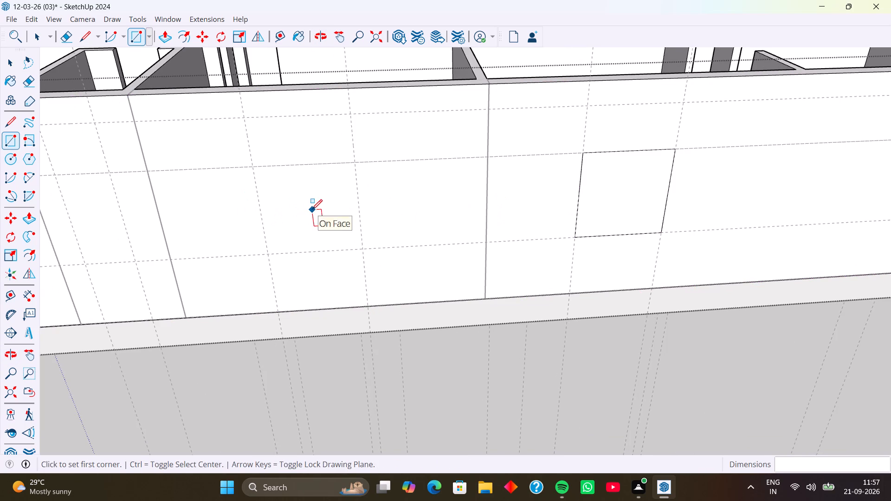
{"action": "middle_click_drag", "start_coordinate": [312, 210], "coordinate": [304, 211]}
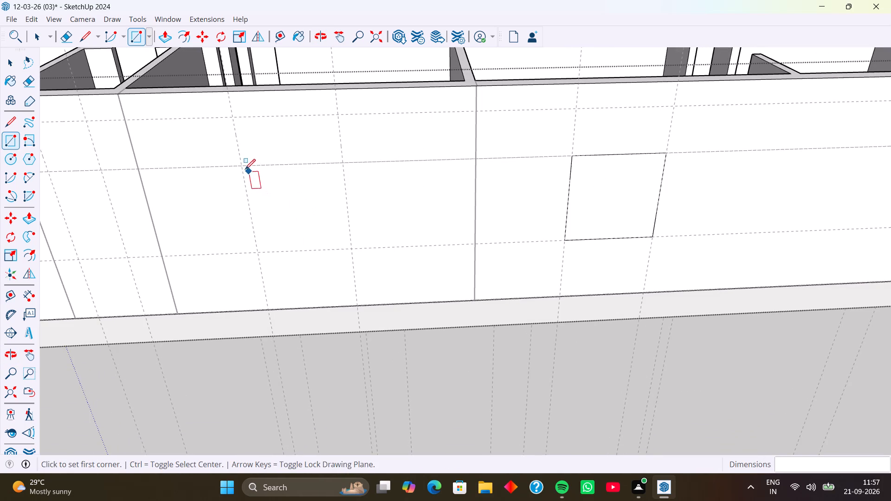
{"action": "left_click", "coordinate": [241, 167]}
{"action": "left_click", "coordinate": [350, 250]}
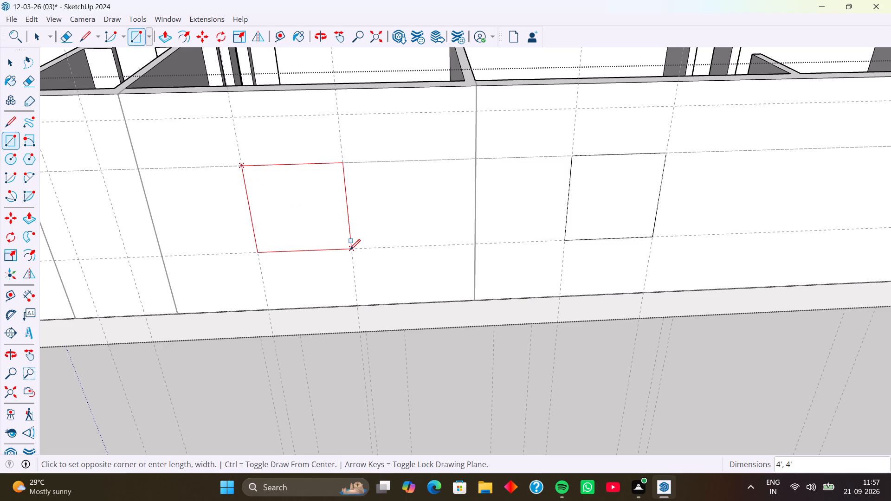
Draw a 2' by 2' rectangle between the upper guides on the narrow room's face of this long side wall.
{"action": "middle_click_drag", "start_coordinate": [220, 221], "coordinate": [446, 225], "text": "shift"}
{"action": "middle_click_drag", "start_coordinate": [338, 218], "coordinate": [409, 227]}
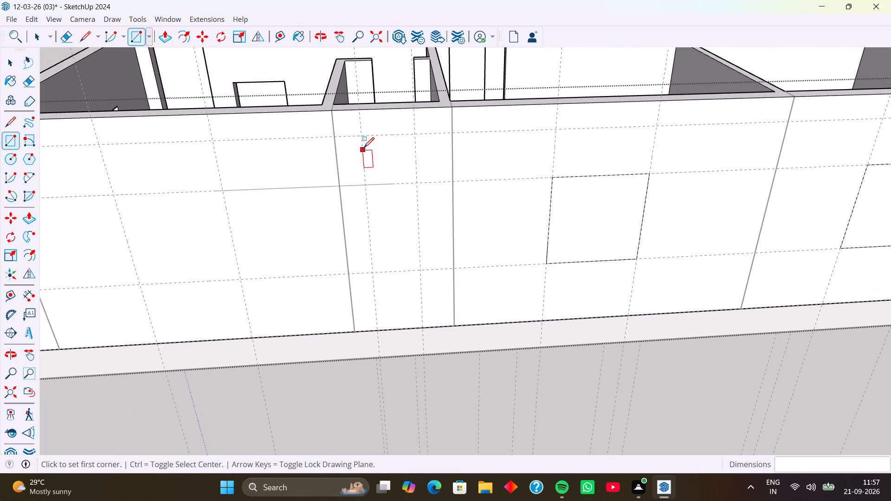
{"action": "left_click", "coordinate": [360, 135]}
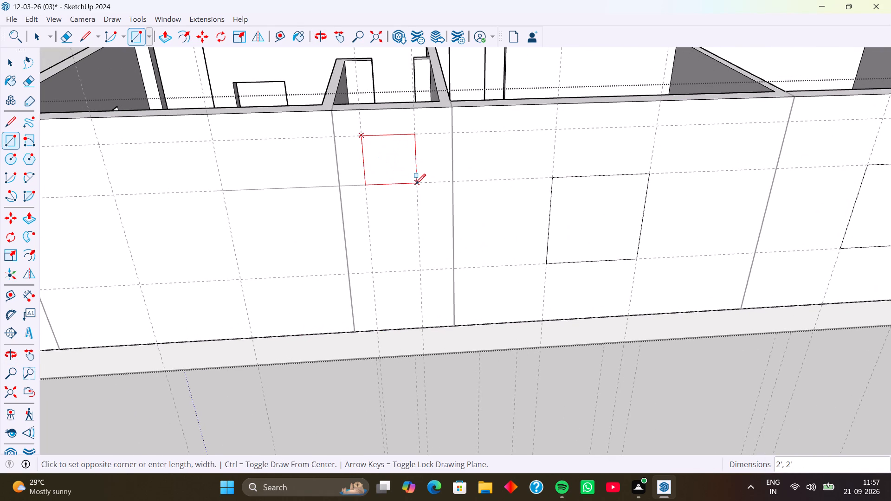
{"action": "left_click", "coordinate": [415, 184]}
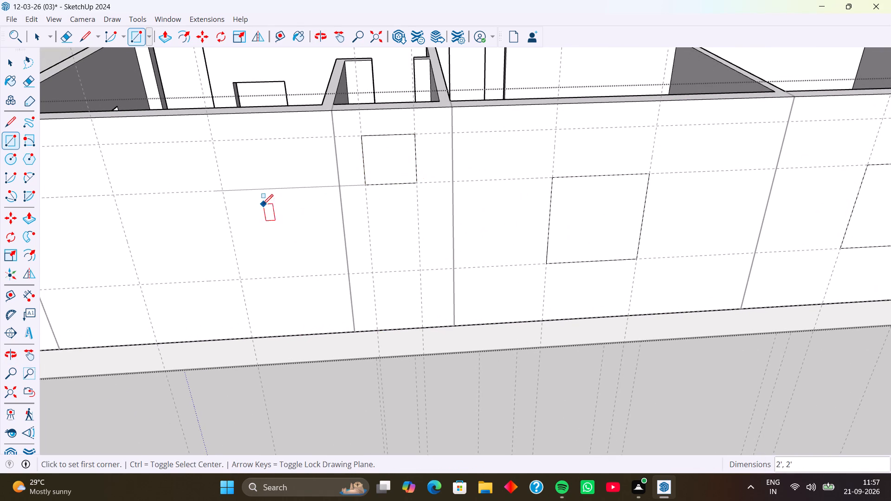
Draw a 4' by 4' rectangle between the guides on the room face between the narrow room and the front section.
{"action": "middle_click_drag", "start_coordinate": [263, 205], "coordinate": [434, 179], "text": "shift"}
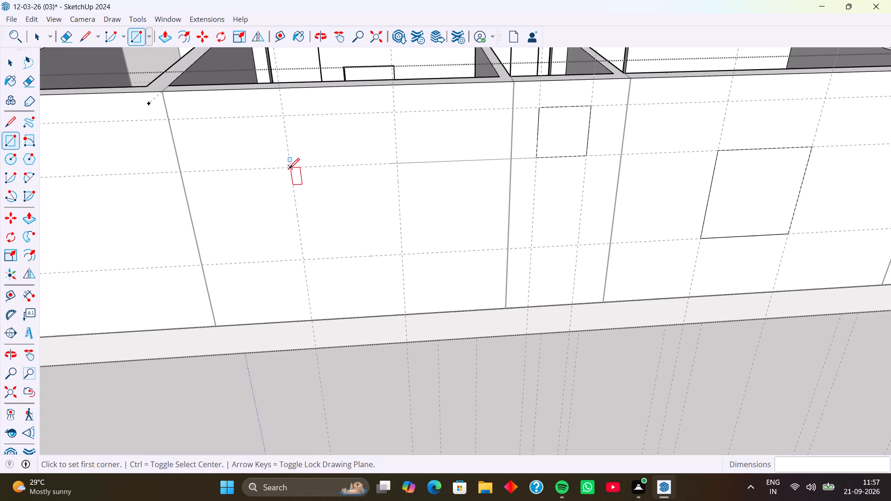
{"action": "left_click", "coordinate": [289, 168]}
{"action": "left_click", "coordinate": [402, 256]}
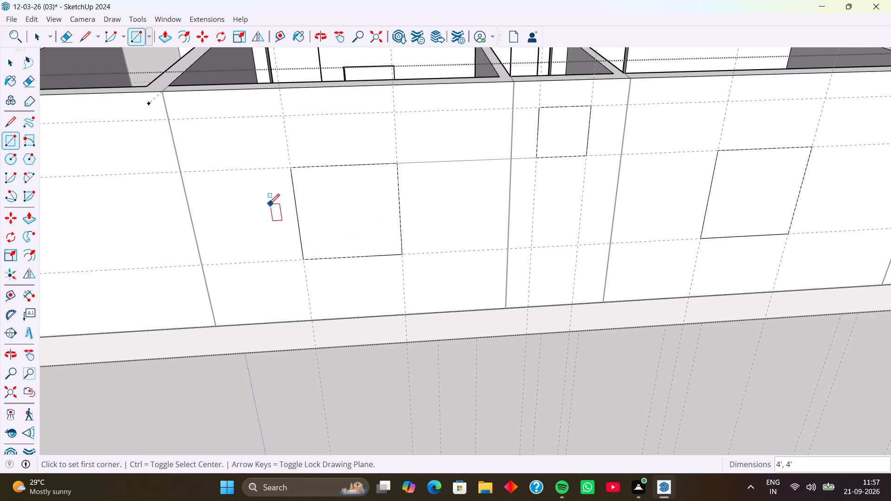
Leave the wall group and delete all guides from the model.
{"action": "middle_click_drag", "start_coordinate": [281, 201], "coordinate": [507, 197], "text": "shift"}
{"action": "scroll", "coordinate": [395, 197], "scroll_direction": "down", "scroll_amount": 3}
{"action": "middle_click_drag", "start_coordinate": [380, 200], "coordinate": [366, 274]}
{"action": "middle_click_drag", "start_coordinate": [366, 274], "coordinate": [354, 199]}
{"action": "scroll", "coordinate": [355, 206], "scroll_direction": "down", "scroll_amount": 3, "text": "shift"}
{"action": "middle_click_drag", "start_coordinate": [359, 227], "coordinate": [360, 202], "text": "shift"}
{"action": "key", "text": "space"}
{"action": "left_click", "coordinate": [261, 351]}
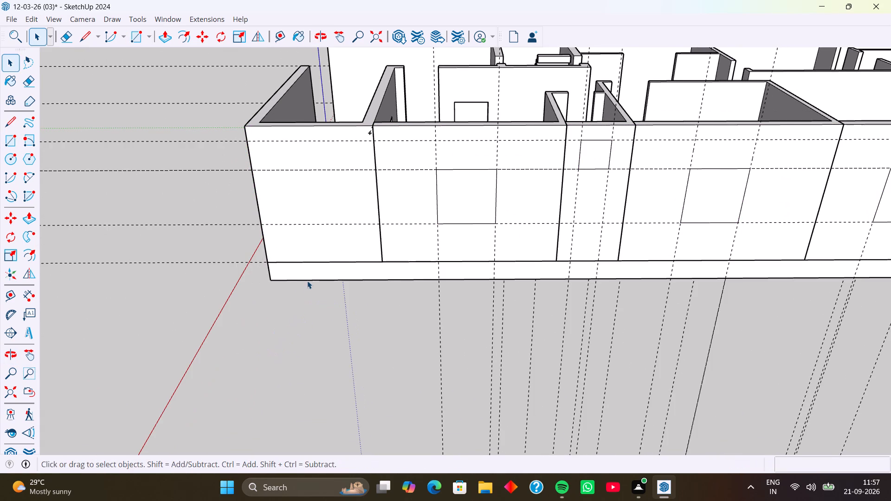
{"action": "middle_click_drag", "start_coordinate": [307, 281], "coordinate": [325, 298]}
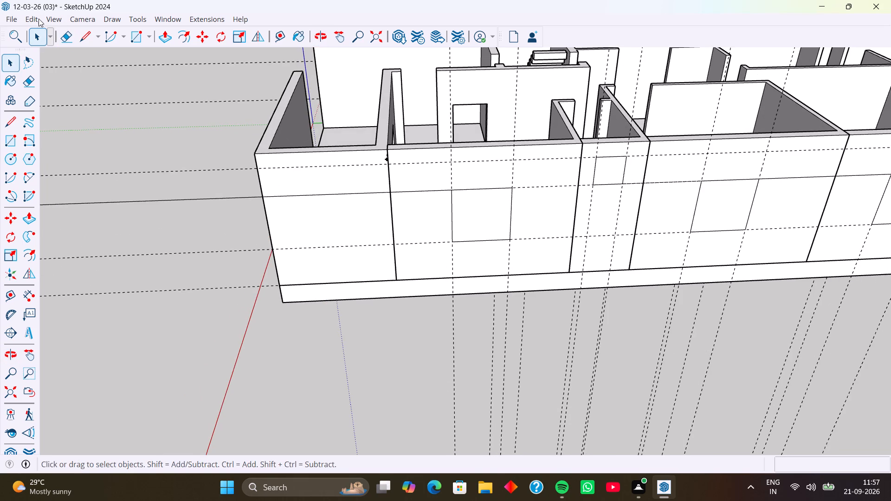
{"action": "left_click", "coordinate": [32, 18]}
{"action": "left_click", "coordinate": [95, 136]}
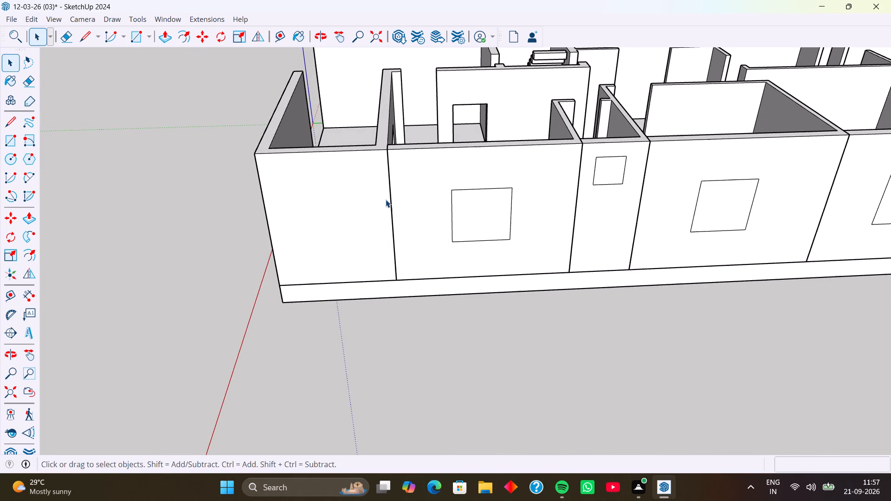
Erase the seam lines on the side wall's outer face and top edge at both ends of the foremost windowed room.
{"action": "key", "text": "e"}
{"action": "left_click_drag", "start_coordinate": [393, 198], "coordinate": [383, 201]}
{"action": "middle_click_drag", "start_coordinate": [388, 157], "coordinate": [386, 170]}
{"action": "scroll", "coordinate": [386, 167], "scroll_direction": "up", "scroll_amount": 1}
{"action": "middle_click_drag", "start_coordinate": [386, 170], "coordinate": [377, 208]}
{"action": "scroll", "coordinate": [378, 207], "scroll_direction": "up", "scroll_amount": 8}
{"action": "left_click_drag", "start_coordinate": [368, 222], "coordinate": [379, 228]}
{"action": "scroll", "coordinate": [403, 225], "scroll_direction": "down", "scroll_amount": 4}
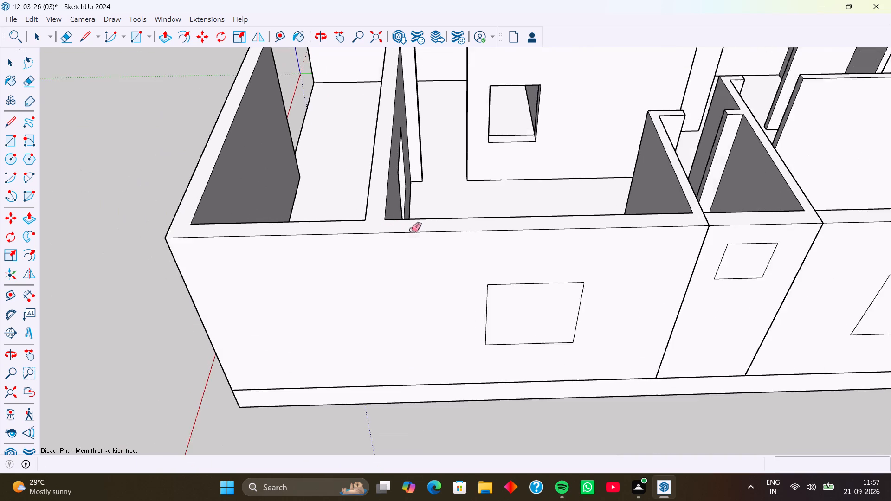
{"action": "scroll", "coordinate": [411, 230], "scroll_direction": "down", "scroll_amount": 6}
{"action": "left_click_drag", "start_coordinate": [607, 277], "coordinate": [580, 283]}
{"action": "scroll", "coordinate": [592, 231], "scroll_direction": "up", "scroll_amount": 2}
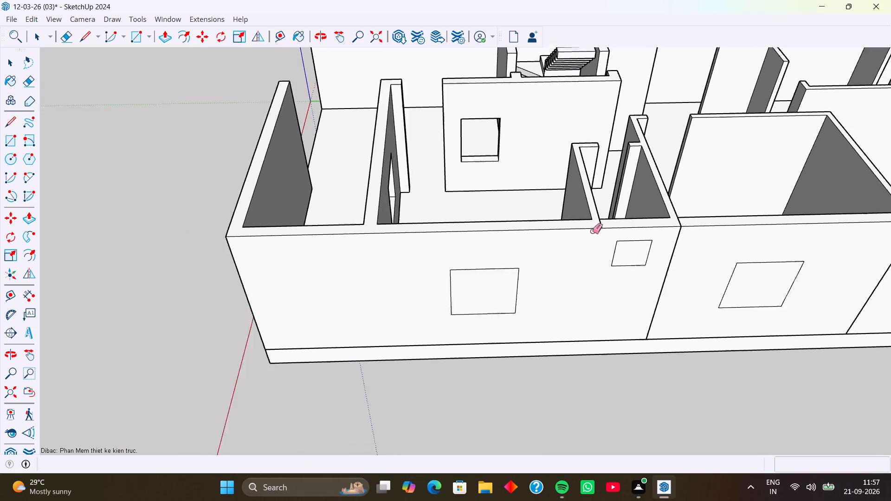
{"action": "scroll", "coordinate": [592, 231], "scroll_direction": "up", "scroll_amount": 5}
{"action": "left_click", "coordinate": [607, 217]}
{"action": "scroll", "coordinate": [603, 238], "scroll_direction": "down", "scroll_amount": 4}
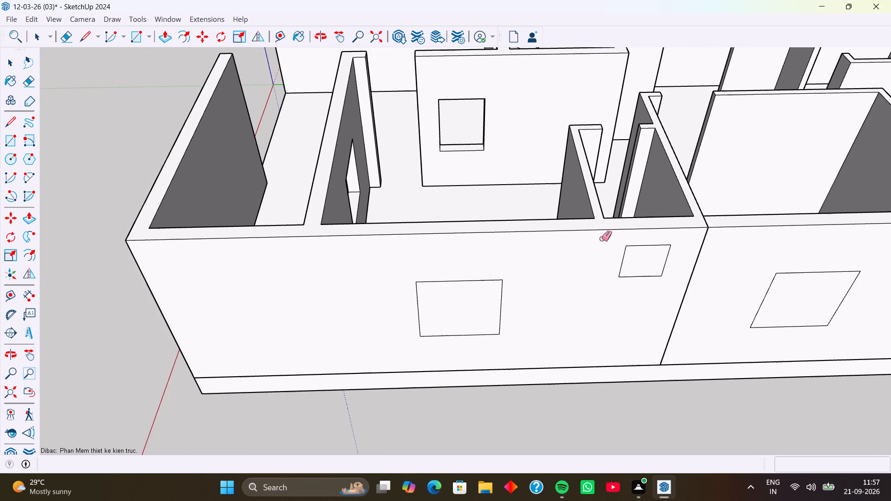
Erase the seam lines on this side wall's face and top edge at both ends of the room behind the narrow room.
{"action": "middle_click_drag", "start_coordinate": [597, 241], "coordinate": [356, 235], "text": "shift"}
{"action": "left_click_drag", "start_coordinate": [488, 277], "coordinate": [453, 302]}
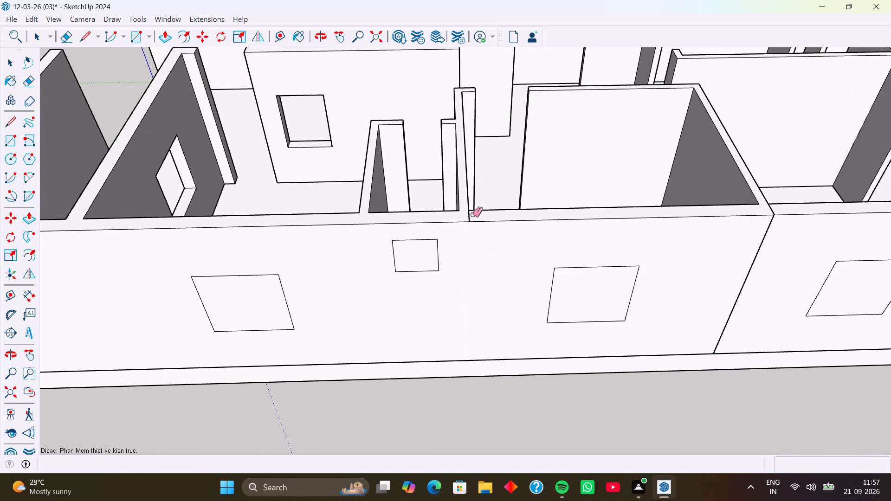
{"action": "scroll", "coordinate": [471, 212], "scroll_direction": "up", "scroll_amount": 6}
{"action": "left_click", "coordinate": [468, 218]}
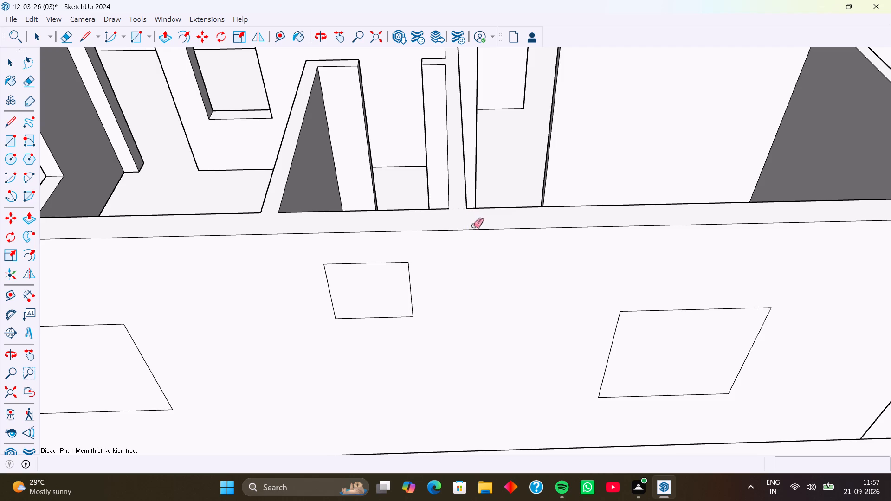
{"action": "scroll", "coordinate": [481, 231], "scroll_direction": "down", "scroll_amount": 9}
{"action": "middle_click_drag", "start_coordinate": [535, 245], "coordinate": [297, 248], "text": "shift"}
{"action": "scroll", "coordinate": [484, 261], "scroll_direction": "up", "scroll_amount": 4}
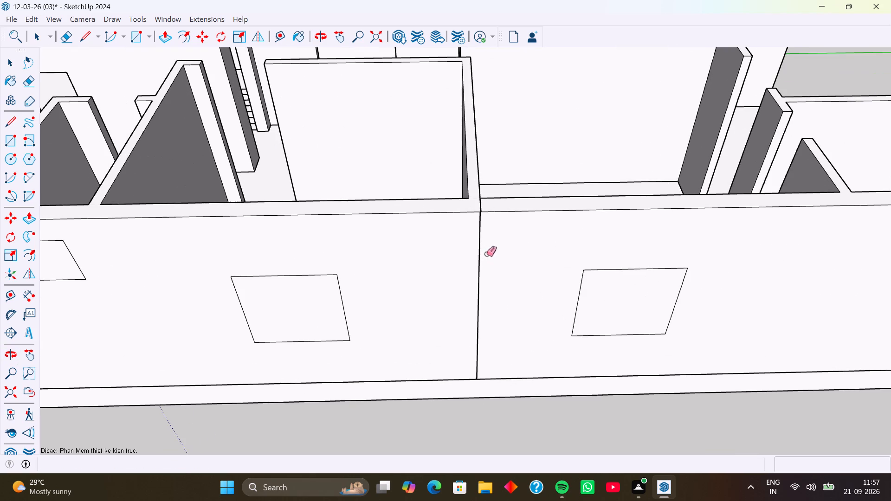
{"action": "left_click_drag", "start_coordinate": [486, 254], "coordinate": [474, 267]}
{"action": "scroll", "coordinate": [483, 207], "scroll_direction": "up", "scroll_amount": 3}
{"action": "left_click", "coordinate": [479, 205]}
{"action": "scroll", "coordinate": [504, 223], "scroll_direction": "down", "scroll_amount": 2}
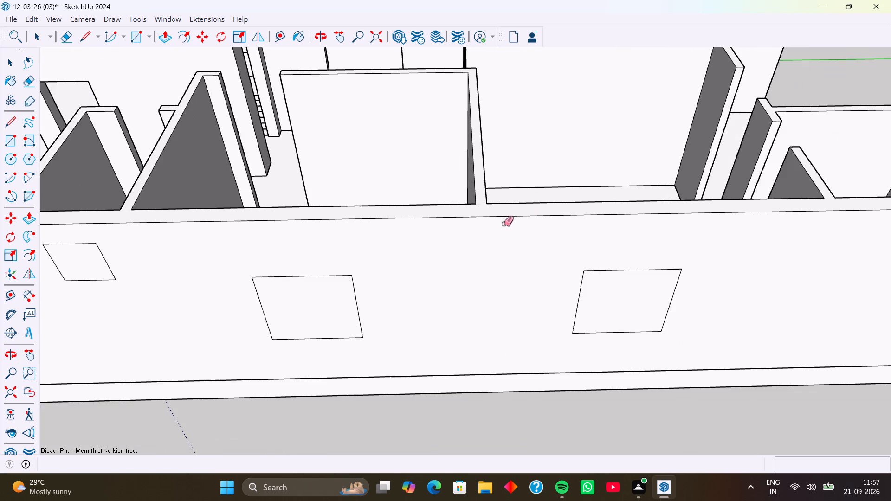
{"action": "scroll", "coordinate": [504, 224], "scroll_direction": "down", "scroll_amount": 9}
Erase the vertical seam and its line across the wall top at the rear end wall's corner with this side wall.
{"action": "middle_click_drag", "start_coordinate": [601, 236], "coordinate": [317, 233], "text": "shift"}
{"action": "middle_click_drag", "start_coordinate": [476, 234], "coordinate": [323, 247]}
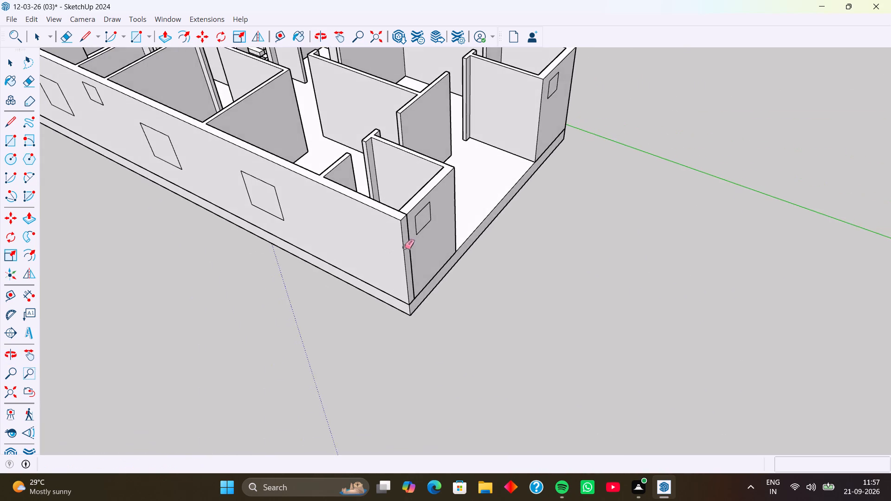
{"action": "scroll", "coordinate": [410, 234], "scroll_direction": "up", "scroll_amount": 7}
{"action": "left_click", "coordinate": [407, 231]}
{"action": "scroll", "coordinate": [393, 196], "scroll_direction": "up", "scroll_amount": 1}
{"action": "middle_click_drag", "start_coordinate": [392, 196], "coordinate": [420, 231]}
{"action": "scroll", "coordinate": [401, 216], "scroll_direction": "up", "scroll_amount": 4}
{"action": "left_click_drag", "start_coordinate": [404, 198], "coordinate": [395, 213]}
{"action": "scroll", "coordinate": [427, 212], "scroll_direction": "down", "scroll_amount": 5}
Erase the rearmost seam line on the other long side wall's face and its continuation across the wall top.
{"action": "middle_click_drag", "start_coordinate": [426, 242], "coordinate": [352, 189]}
{"action": "scroll", "coordinate": [438, 218], "scroll_direction": "down", "scroll_amount": 10}
{"action": "middle_click_drag", "start_coordinate": [464, 228], "coordinate": [302, 254]}
{"action": "middle_click_drag", "start_coordinate": [506, 213], "coordinate": [329, 251]}
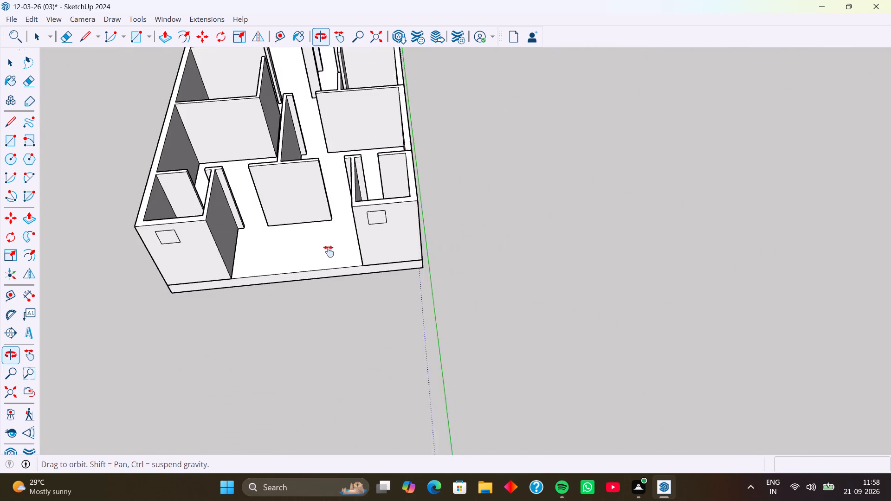
{"action": "middle_click_drag", "start_coordinate": [329, 251], "coordinate": [328, 251]}
{"action": "middle_click_drag", "start_coordinate": [425, 233], "coordinate": [294, 239]}
{"action": "middle_click_drag", "start_coordinate": [431, 185], "coordinate": [446, 245]}
{"action": "middle_click_drag", "start_coordinate": [471, 254], "coordinate": [315, 294]}
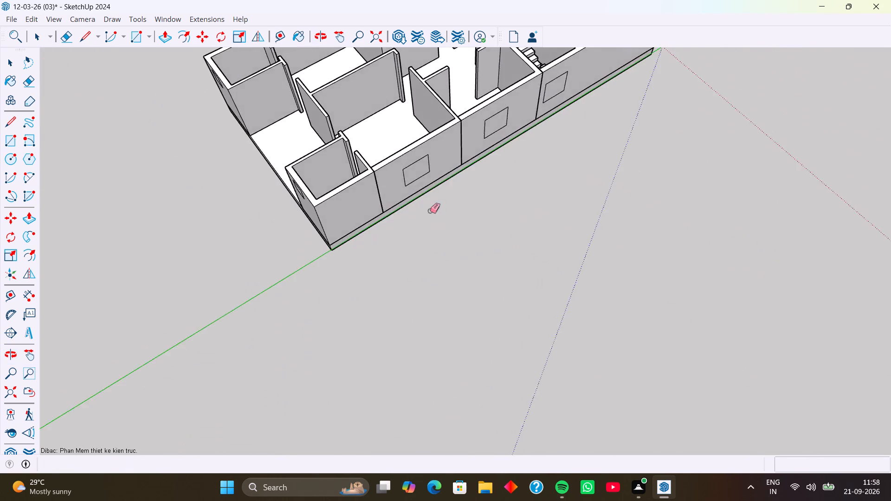
{"action": "middle_click_drag", "start_coordinate": [416, 208], "coordinate": [324, 197]}
{"action": "scroll", "coordinate": [392, 167], "scroll_direction": "up", "scroll_amount": 8}
{"action": "left_click_drag", "start_coordinate": [394, 154], "coordinate": [380, 169]}
{"action": "scroll", "coordinate": [390, 94], "scroll_direction": "up", "scroll_amount": 5}
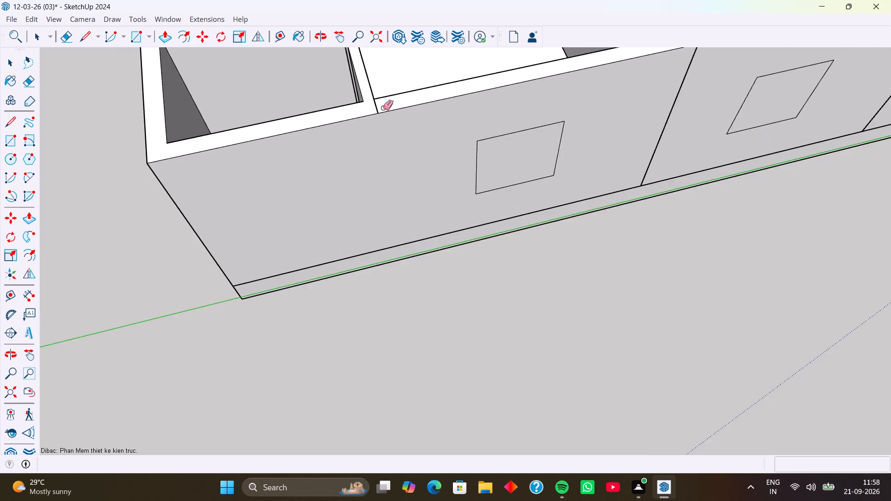
{"action": "scroll", "coordinate": [383, 108], "scroll_direction": "up", "scroll_amount": 5}
{"action": "left_click_drag", "start_coordinate": [377, 105], "coordinate": [368, 112]}
{"action": "scroll", "coordinate": [421, 129], "scroll_direction": "down", "scroll_amount": 12}
Erase the remaining seam lines on this side wall's face and top edge, up to the one beside the staircase.
{"action": "middle_click_drag", "start_coordinate": [568, 133], "coordinate": [448, 209]}
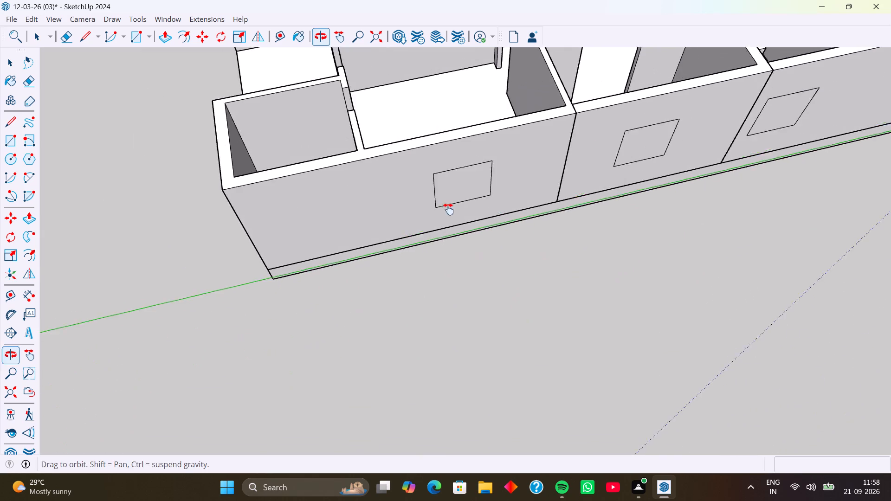
{"action": "middle_click_drag", "start_coordinate": [448, 209], "coordinate": [404, 232]}
{"action": "scroll", "coordinate": [460, 216], "scroll_direction": "up", "scroll_amount": 4}
{"action": "left_click_drag", "start_coordinate": [448, 203], "coordinate": [438, 212]}
{"action": "scroll", "coordinate": [443, 173], "scroll_direction": "up", "scroll_amount": 4}
{"action": "left_click_drag", "start_coordinate": [443, 173], "coordinate": [439, 176]}
{"action": "scroll", "coordinate": [471, 188], "scroll_direction": "down", "scroll_amount": 11}
{"action": "middle_click_drag", "start_coordinate": [564, 201], "coordinate": [355, 256]}
{"action": "scroll", "coordinate": [437, 222], "scroll_direction": "up", "scroll_amount": 4}
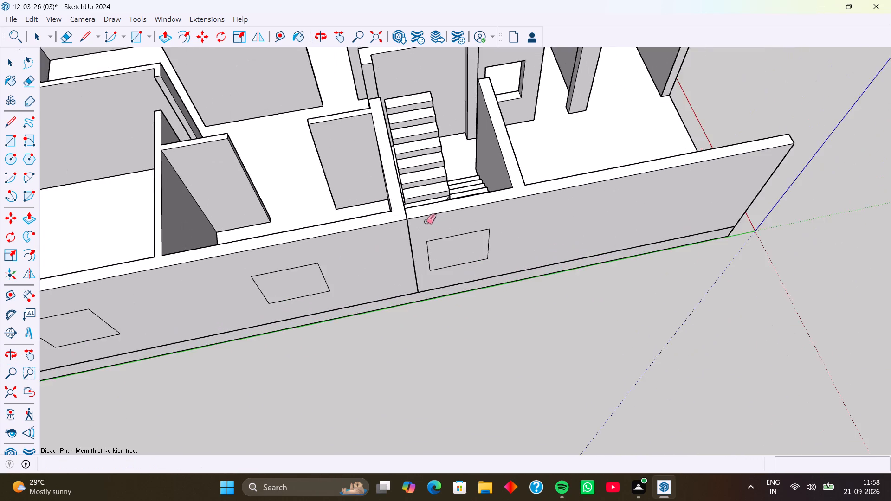
{"action": "scroll", "coordinate": [426, 221], "scroll_direction": "up", "scroll_amount": 4}
{"action": "left_click_drag", "start_coordinate": [412, 225], "coordinate": [374, 252]}
{"action": "left_click", "coordinate": [391, 205]}
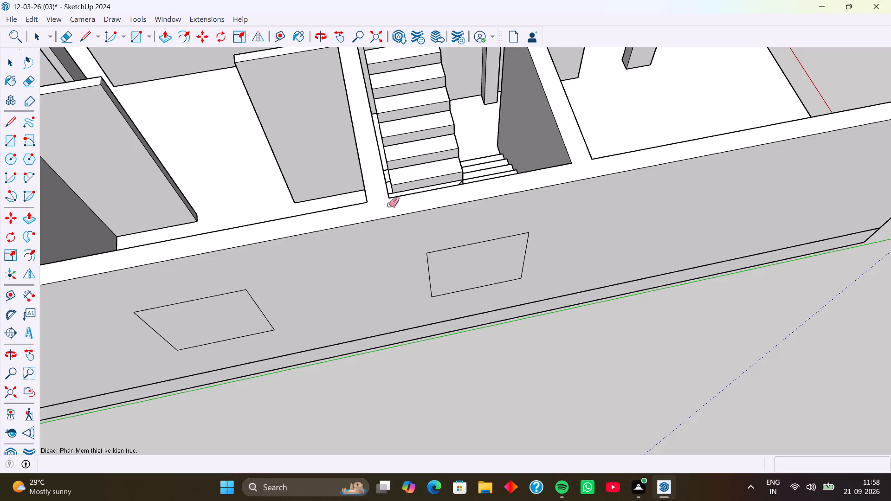
{"action": "scroll", "coordinate": [538, 221], "scroll_direction": "down", "scroll_amount": 9}
Open the wall group and push the 4' window rectangle nearest the staircase 9" through this side wall.
{"action": "middle_click_drag", "start_coordinate": [556, 231], "coordinate": [515, 167]}
{"action": "middle_click_drag", "start_coordinate": [595, 231], "coordinate": [403, 241]}
{"action": "middle_click_drag", "start_coordinate": [659, 268], "coordinate": [558, 211]}
{"action": "scroll", "coordinate": [627, 267], "scroll_direction": "down", "scroll_amount": 5}
{"action": "middle_click_drag", "start_coordinate": [562, 310], "coordinate": [683, 290]}
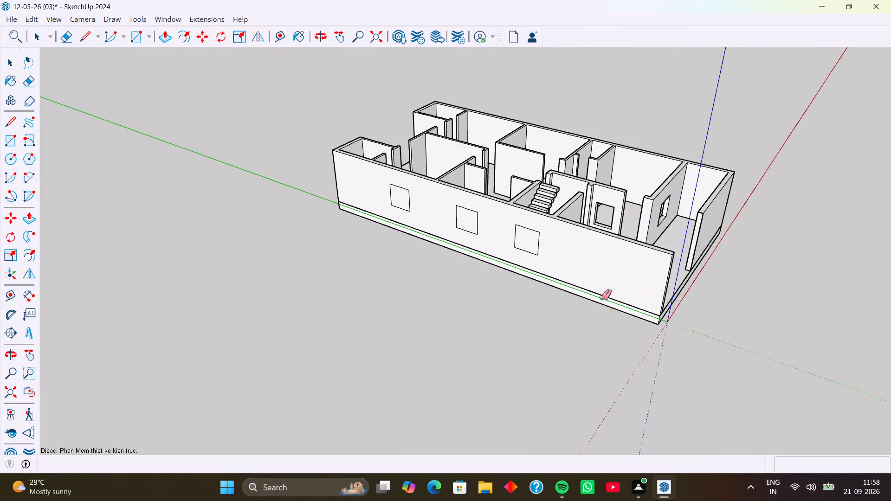
{"action": "key", "text": "space"}
{"action": "left_click", "coordinate": [597, 268]}
{"action": "double_click", "coordinate": [597, 268]}
{"action": "left_click", "coordinate": [567, 260]}
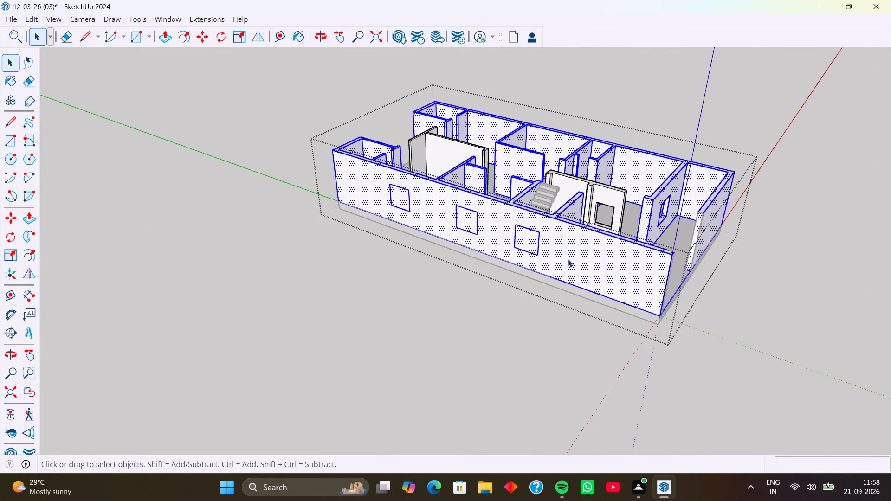
{"action": "middle_click_drag", "start_coordinate": [563, 266], "coordinate": [651, 264]}
{"action": "left_click", "coordinate": [530, 229]}
{"action": "middle_click_drag", "start_coordinate": [530, 242], "coordinate": [615, 249]}
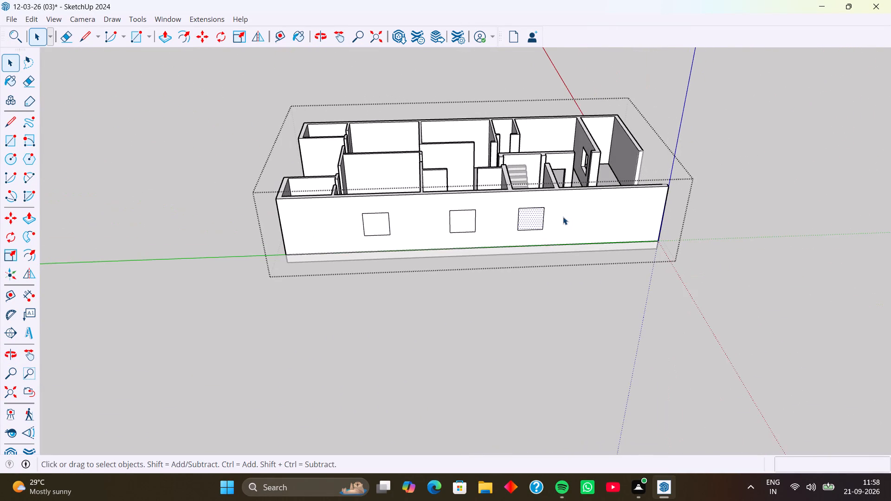
{"action": "middle_click_drag", "start_coordinate": [550, 209], "coordinate": [516, 304], "text": "shift"}
{"action": "middle_click_drag", "start_coordinate": [496, 311], "coordinate": [519, 268]}
{"action": "scroll", "coordinate": [495, 297], "scroll_direction": "up", "scroll_amount": 9}
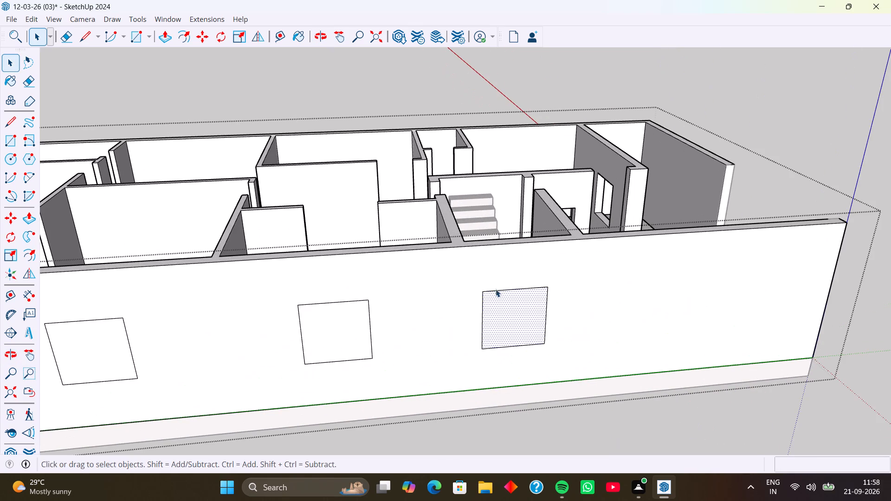
{"action": "key", "text": "p"}
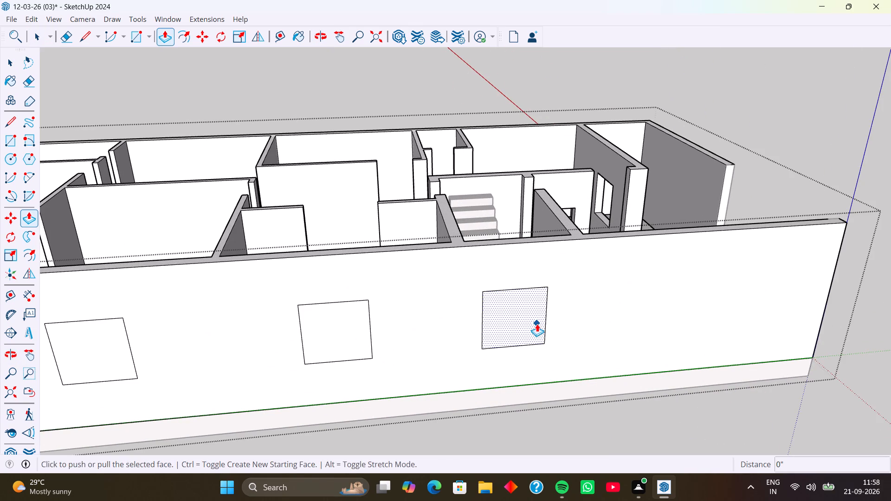
{"action": "left_click", "coordinate": [536, 325]}
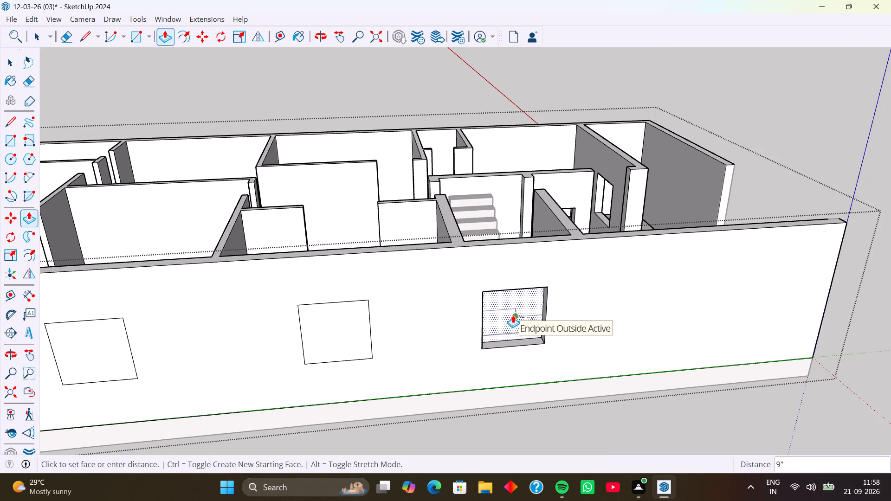
{"action": "left_click", "coordinate": [509, 303]}
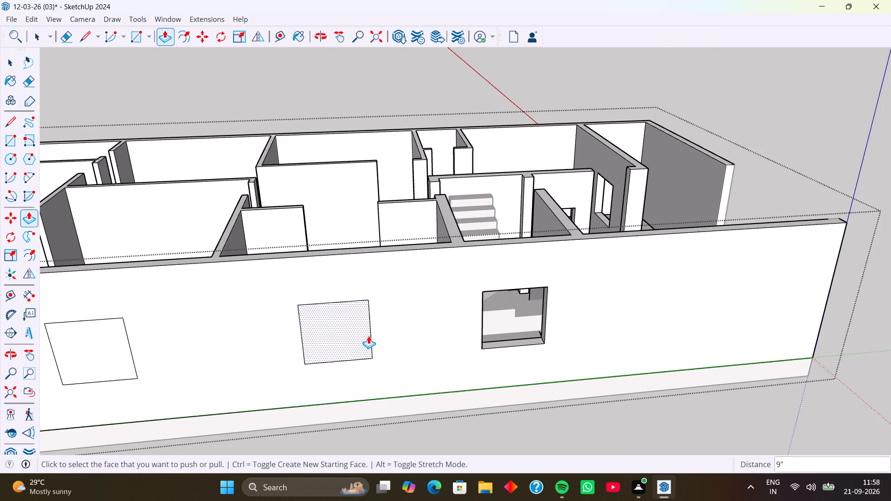
Push the middle and rearmost 4' window rectangles on this side wall 9" through the wall.
{"action": "left_click", "coordinate": [363, 337]}
{"action": "left_click", "coordinate": [348, 323]}
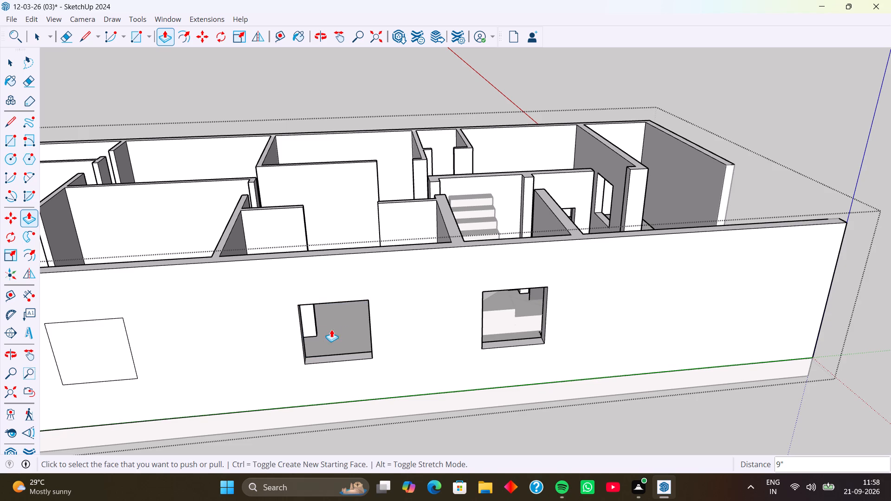
{"action": "middle_click_drag", "start_coordinate": [240, 336], "coordinate": [557, 295]}
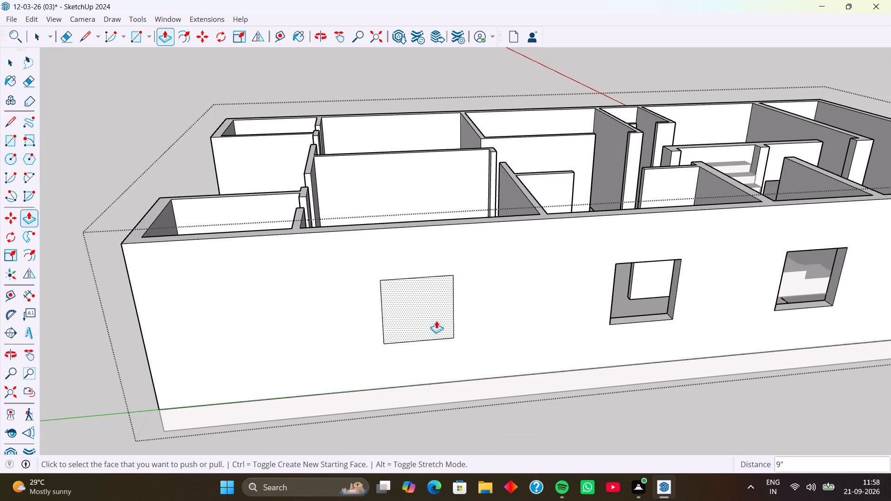
{"action": "left_click", "coordinate": [437, 321]}
{"action": "left_click", "coordinate": [410, 299]}
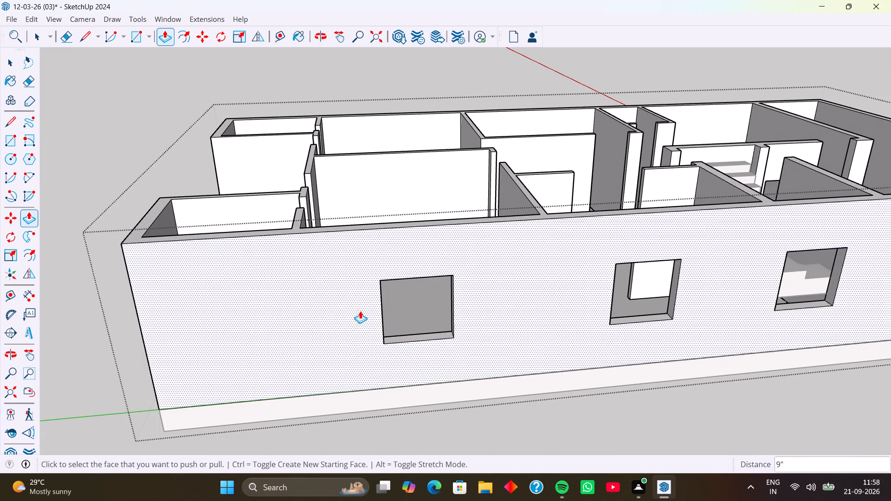
Push the two small window rectangles on the rear end wall sections 9" through the walls.
{"action": "middle_click_drag", "start_coordinate": [334, 310], "coordinate": [508, 260]}
{"action": "middle_click_drag", "start_coordinate": [400, 302], "coordinate": [568, 299]}
{"action": "scroll", "coordinate": [655, 256], "scroll_direction": "up", "scroll_amount": 2}
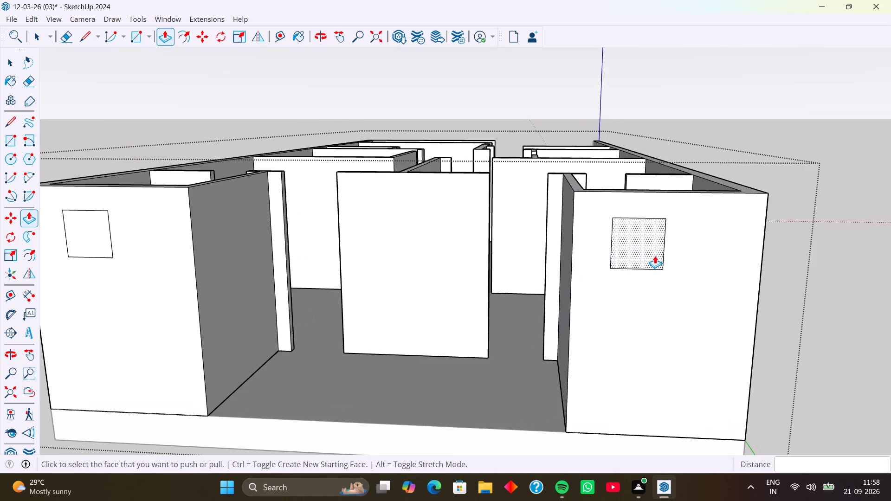
{"action": "scroll", "coordinate": [650, 253], "scroll_direction": "up", "scroll_amount": 3}
{"action": "left_click", "coordinate": [650, 253]}
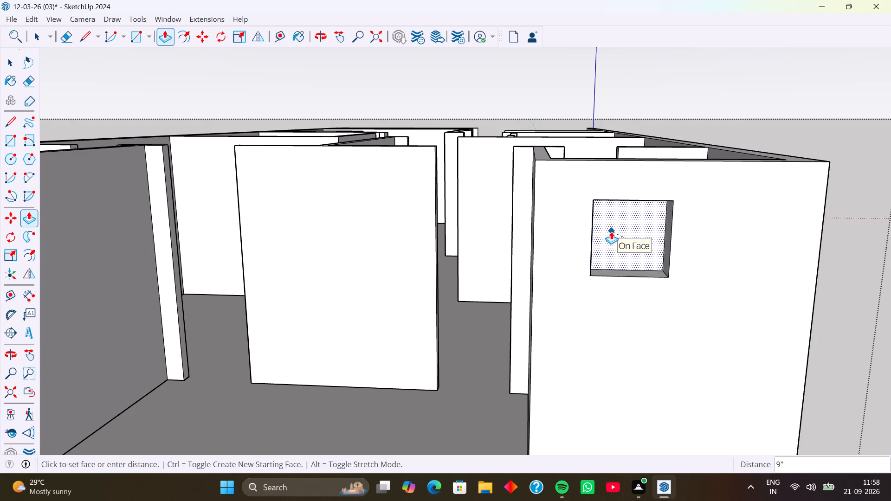
{"action": "left_click", "coordinate": [611, 231]}
{"action": "scroll", "coordinate": [326, 336], "scroll_direction": "down", "scroll_amount": 4}
{"action": "middle_click_drag", "start_coordinate": [303, 365], "coordinate": [580, 331]}
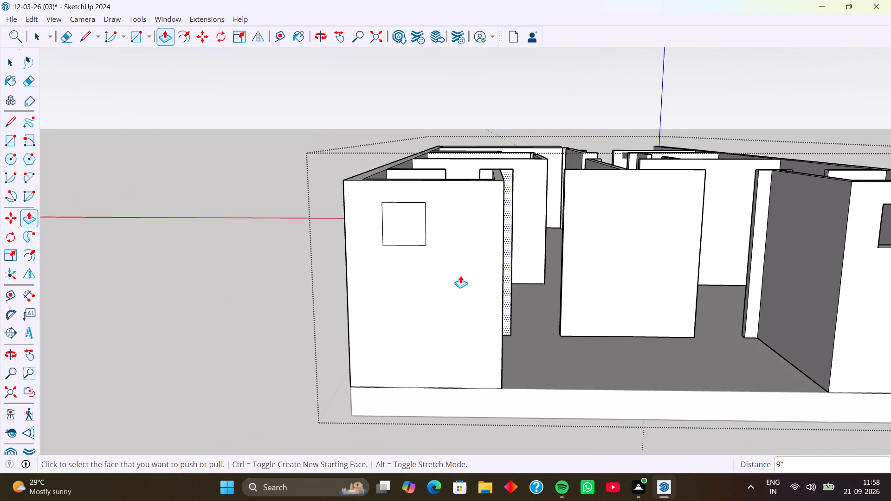
{"action": "left_click", "coordinate": [414, 233]}
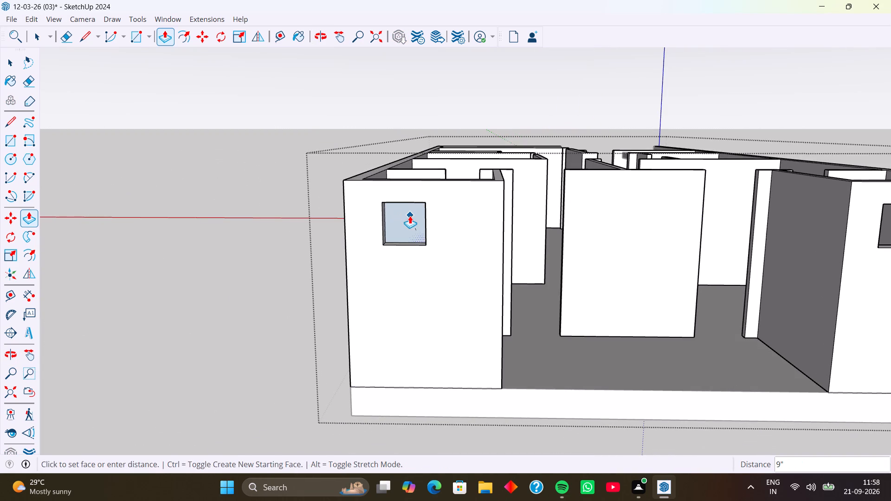
{"action": "left_click", "coordinate": [410, 216]}
Push the two large window rectangles nearest the rear of the opposite long side wall 9" through it.
{"action": "middle_click_drag", "start_coordinate": [379, 272], "coordinate": [557, 291]}
{"action": "middle_click_drag", "start_coordinate": [367, 289], "coordinate": [521, 293]}
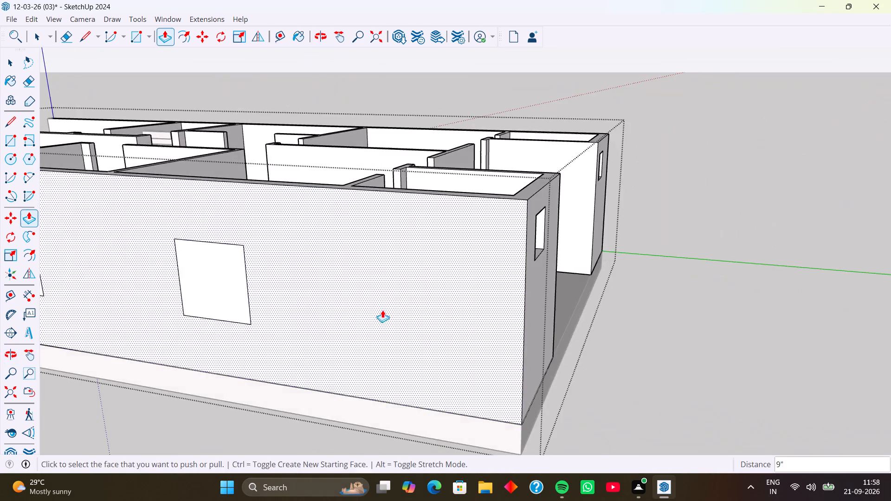
{"action": "middle_click_drag", "start_coordinate": [344, 308], "coordinate": [463, 314]}
{"action": "left_click", "coordinate": [479, 337]}
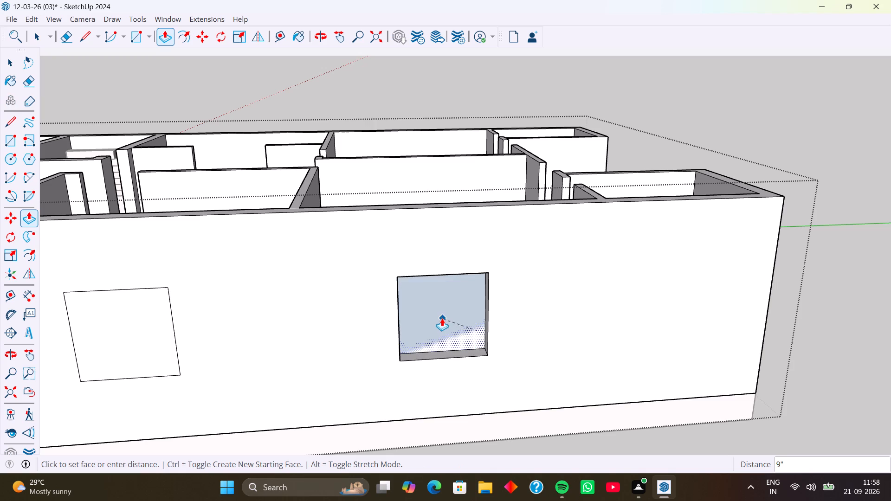
{"action": "left_click", "coordinate": [438, 311]}
{"action": "scroll", "coordinate": [304, 324], "scroll_direction": "down", "scroll_amount": 3}
{"action": "middle_click_drag", "start_coordinate": [317, 322], "coordinate": [501, 308]}
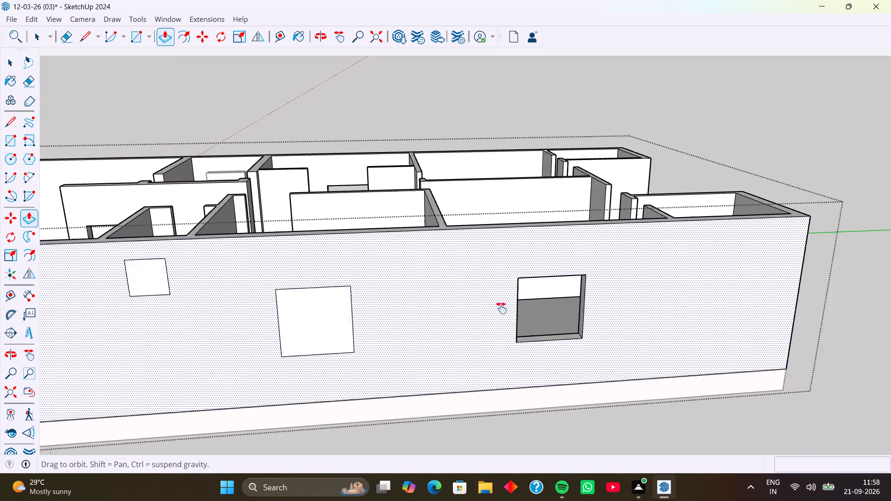
{"action": "middle_click_drag", "start_coordinate": [501, 308], "coordinate": [558, 298]}
{"action": "left_click", "coordinate": [432, 319]}
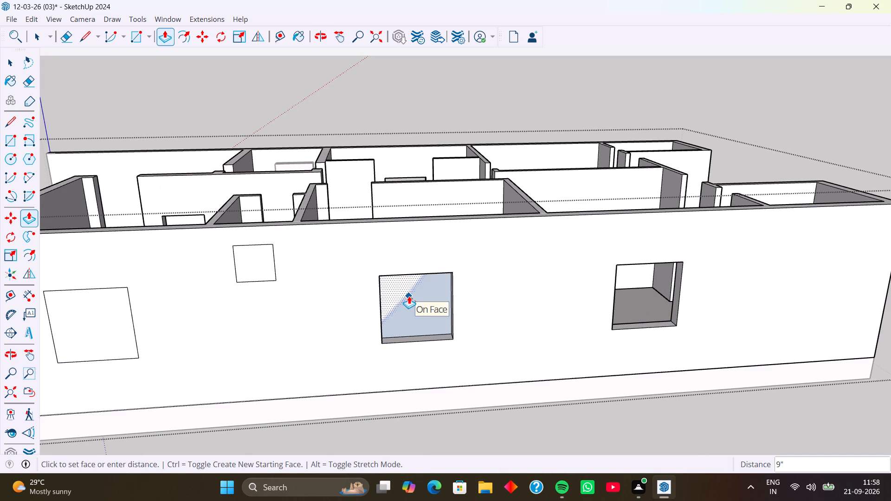
{"action": "left_click", "coordinate": [409, 296]}
Push the small high window rectangle and the frontmost large one on this long side wall 9" through.
{"action": "middle_click_drag", "start_coordinate": [277, 324], "coordinate": [476, 337], "text": "shift"}
{"action": "left_click", "coordinate": [467, 281]}
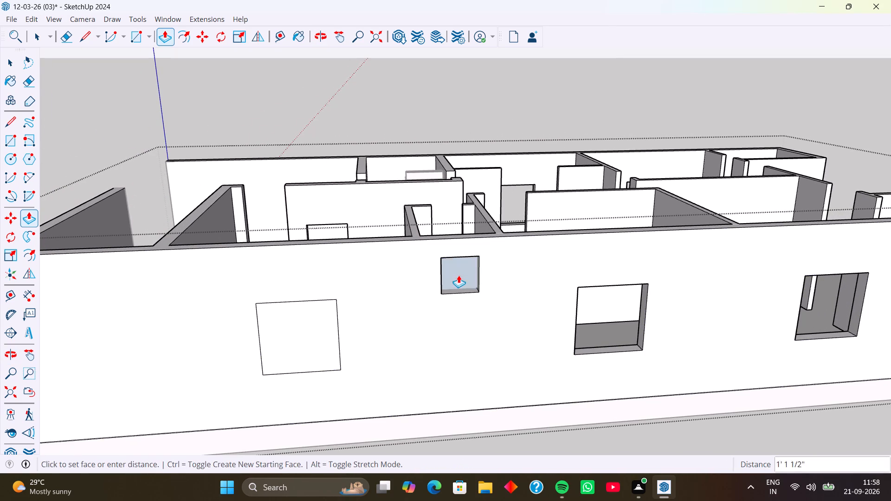
{"action": "left_click", "coordinate": [456, 271]}
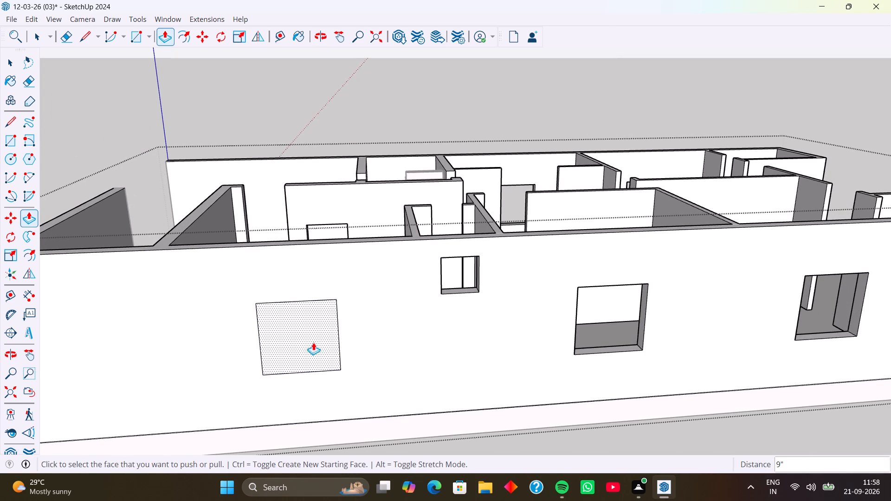
{"action": "left_click", "coordinate": [327, 350]}
{"action": "left_click", "coordinate": [305, 327]}
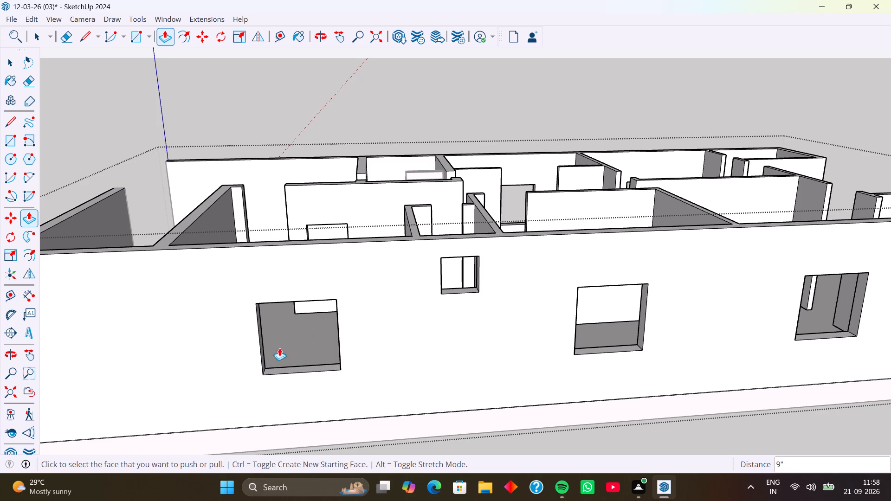
Inspect the window openings around the whole house model and close the wall group.
{"action": "scroll", "coordinate": [260, 352], "scroll_direction": "down", "scroll_amount": 4}
{"action": "middle_click_drag", "start_coordinate": [241, 361], "coordinate": [502, 321], "text": "shift"}
{"action": "middle_click_drag", "start_coordinate": [429, 324], "coordinate": [598, 343]}
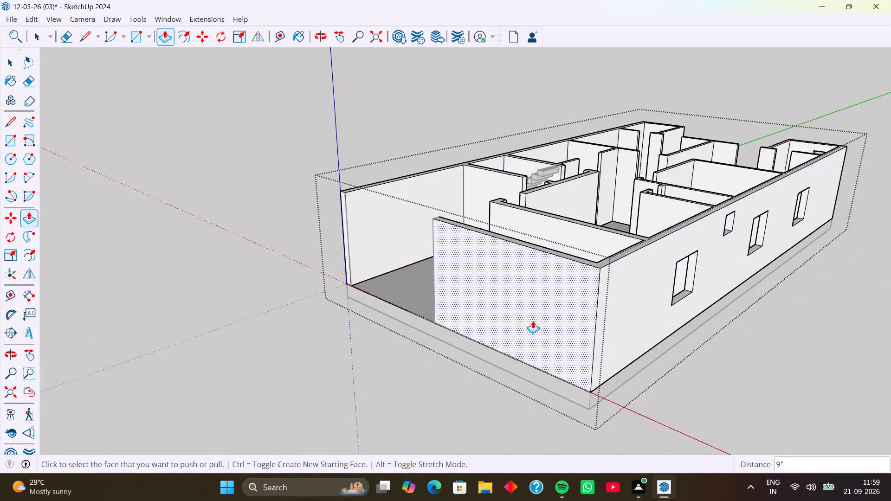
{"action": "middle_click_drag", "start_coordinate": [554, 323], "coordinate": [396, 354]}
{"action": "scroll", "coordinate": [394, 354], "scroll_direction": "down", "scroll_amount": 1}
{"action": "middle_click_drag", "start_coordinate": [480, 365], "coordinate": [446, 360]}
{"action": "scroll", "coordinate": [448, 369], "scroll_direction": "down", "scroll_amount": 5}
{"action": "middle_click_drag", "start_coordinate": [461, 377], "coordinate": [444, 358], "text": "shift"}
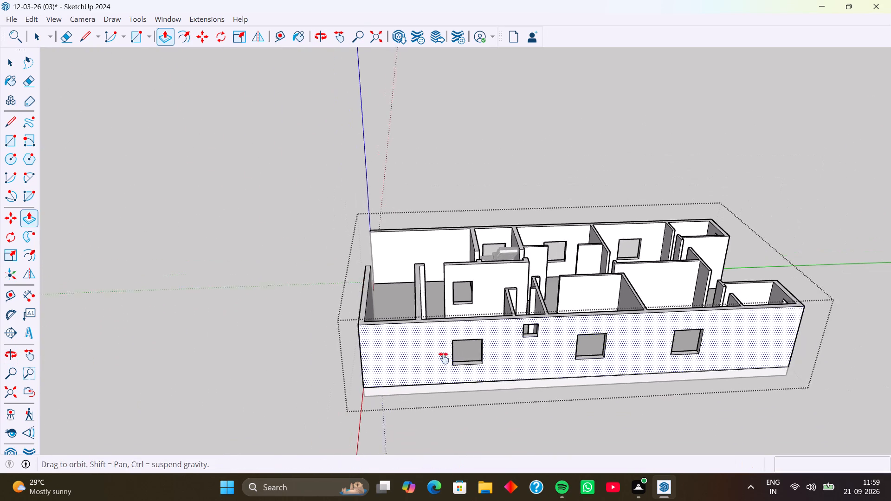
{"action": "middle_click_drag", "start_coordinate": [444, 358], "coordinate": [431, 340], "text": "shift"}
{"action": "key", "text": "space"}
{"action": "left_click", "coordinate": [494, 407]}
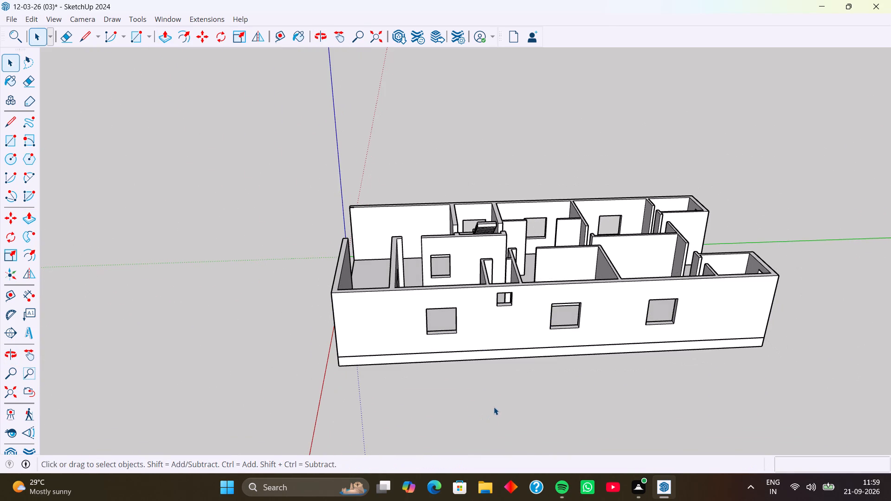
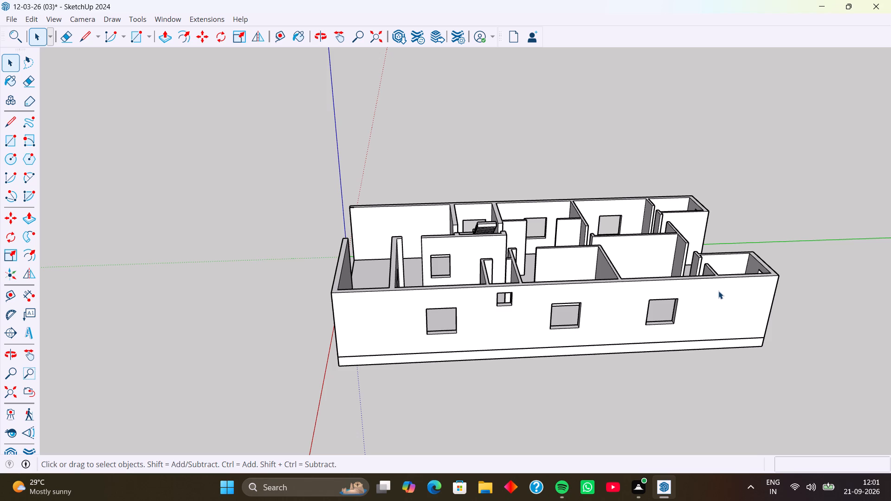
Examine the whole house model from all sides and from above, checking the window openings and room layout.
{"action": "scroll", "coordinate": [689, 332], "scroll_direction": "down", "scroll_amount": 4}
{"action": "middle_click_drag", "start_coordinate": [686, 343], "coordinate": [691, 412]}
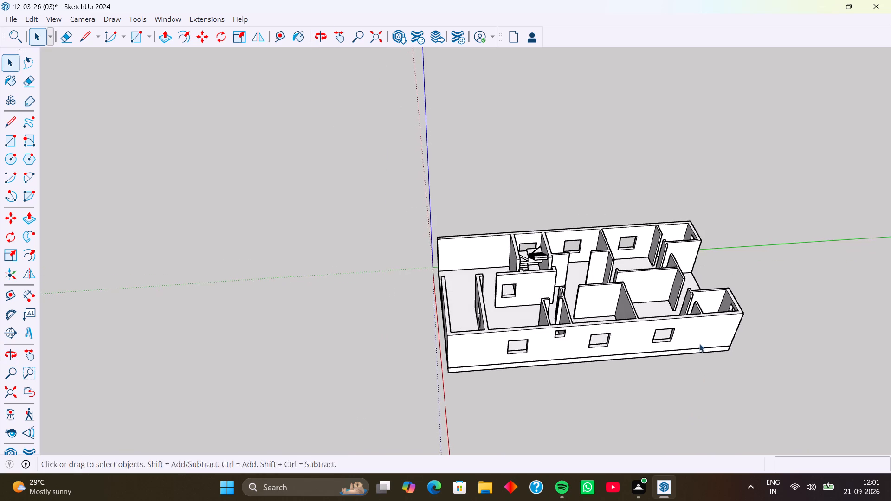
{"action": "middle_click_drag", "start_coordinate": [699, 343], "coordinate": [611, 376]}
{"action": "middle_click_drag", "start_coordinate": [745, 411], "coordinate": [691, 396]}
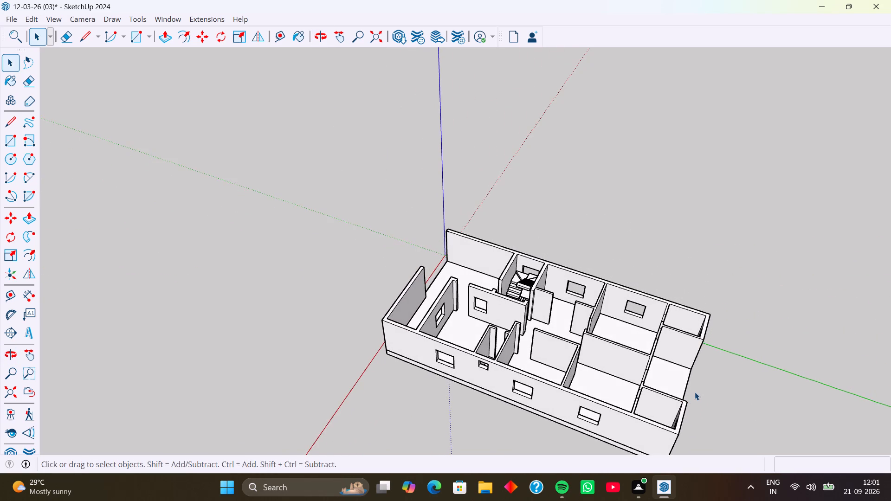
{"action": "middle_click_drag", "start_coordinate": [691, 388], "coordinate": [608, 385]}
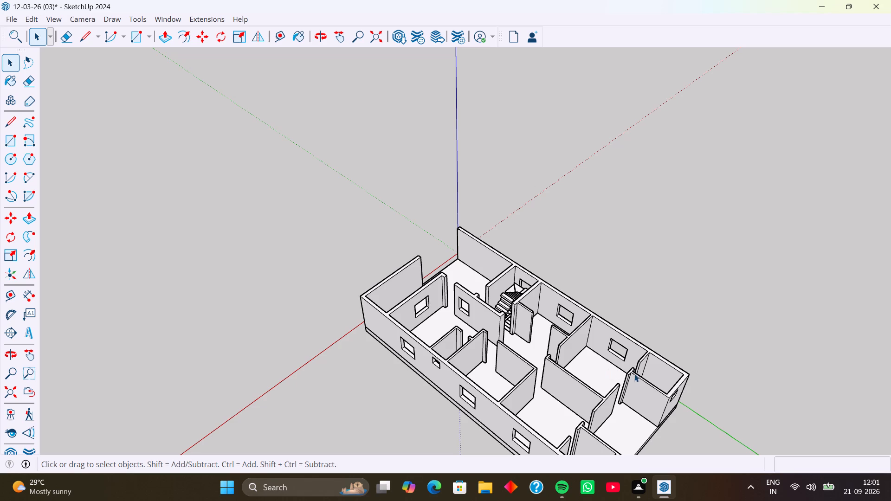
{"action": "scroll", "coordinate": [600, 334], "scroll_direction": "down", "scroll_amount": 1}
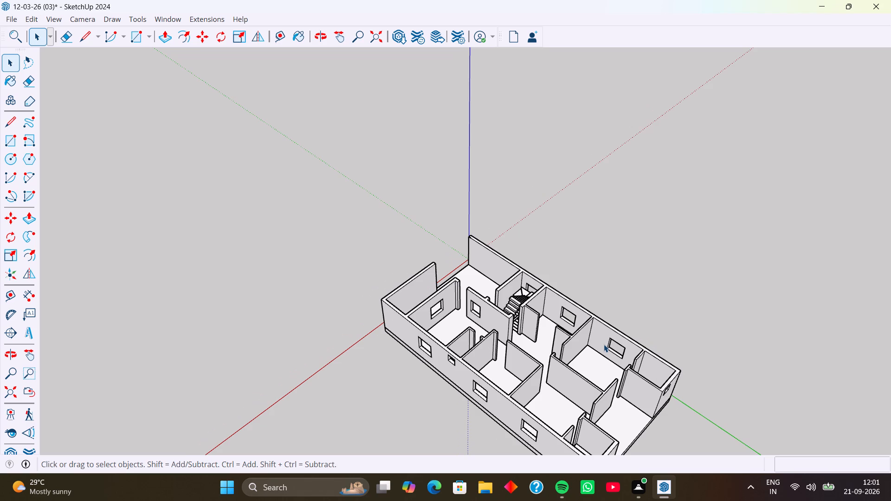
{"action": "scroll", "coordinate": [600, 351], "scroll_direction": "down", "scroll_amount": 3}
{"action": "middle_click_drag", "start_coordinate": [600, 361], "coordinate": [597, 277], "text": "shift"}
{"action": "middle_click_drag", "start_coordinate": [626, 326], "coordinate": [622, 327]}
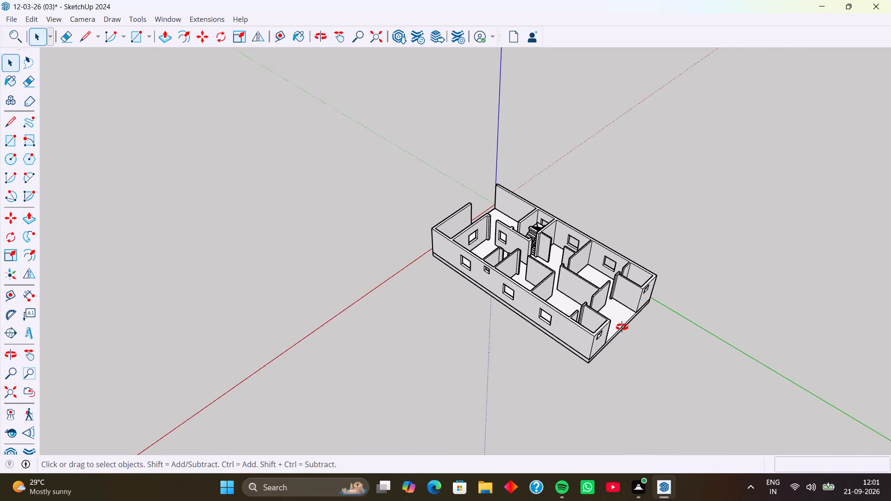
{"action": "middle_click_drag", "start_coordinate": [622, 327], "coordinate": [572, 357]}
{"action": "middle_click_drag", "start_coordinate": [554, 375], "coordinate": [496, 380]}
{"action": "middle_click_drag", "start_coordinate": [529, 349], "coordinate": [754, 387]}
{"action": "middle_click_drag", "start_coordinate": [537, 308], "coordinate": [635, 304]}
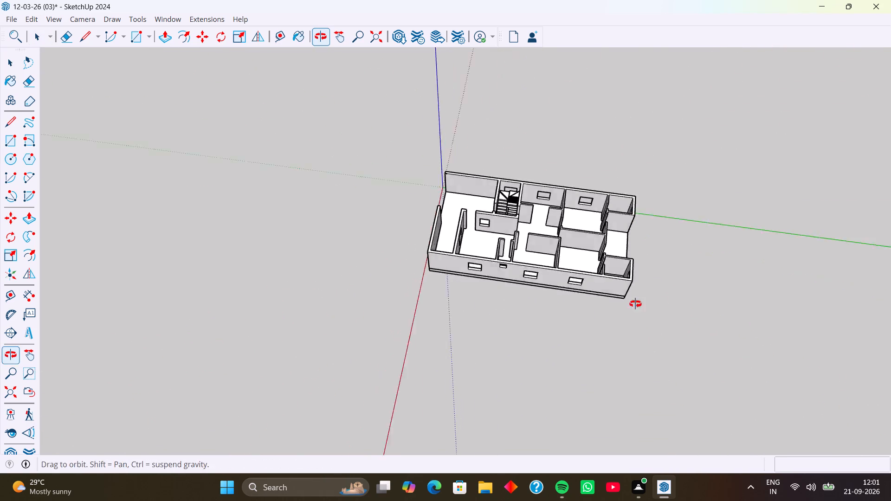
{"action": "middle_click_drag", "start_coordinate": [635, 304], "coordinate": [671, 301]}
{"action": "middle_click_drag", "start_coordinate": [519, 262], "coordinate": [671, 268]}
{"action": "middle_click_drag", "start_coordinate": [452, 263], "coordinate": [645, 271]}
{"action": "middle_click_drag", "start_coordinate": [479, 242], "coordinate": [555, 238]}
{"action": "middle_click_drag", "start_coordinate": [478, 221], "coordinate": [490, 263], "text": "shift"}
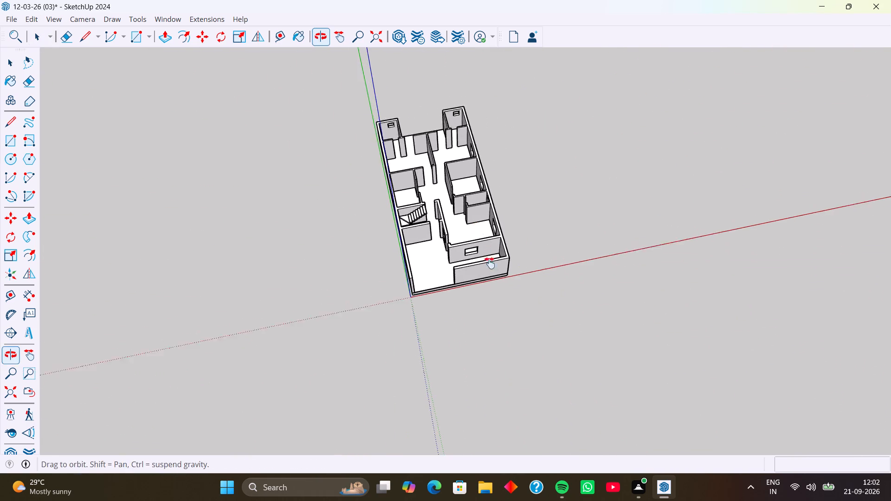
{"action": "middle_click_drag", "start_coordinate": [490, 263], "coordinate": [496, 289], "text": "shift"}
{"action": "middle_click_drag", "start_coordinate": [497, 302], "coordinate": [496, 378]}
{"action": "middle_click_drag", "start_coordinate": [501, 311], "coordinate": [463, 329]}
{"action": "middle_click_drag", "start_coordinate": [471, 320], "coordinate": [465, 343]}
{"action": "middle_click_drag", "start_coordinate": [483, 307], "coordinate": [493, 356]}
{"action": "middle_click_drag", "start_coordinate": [501, 364], "coordinate": [477, 307]}
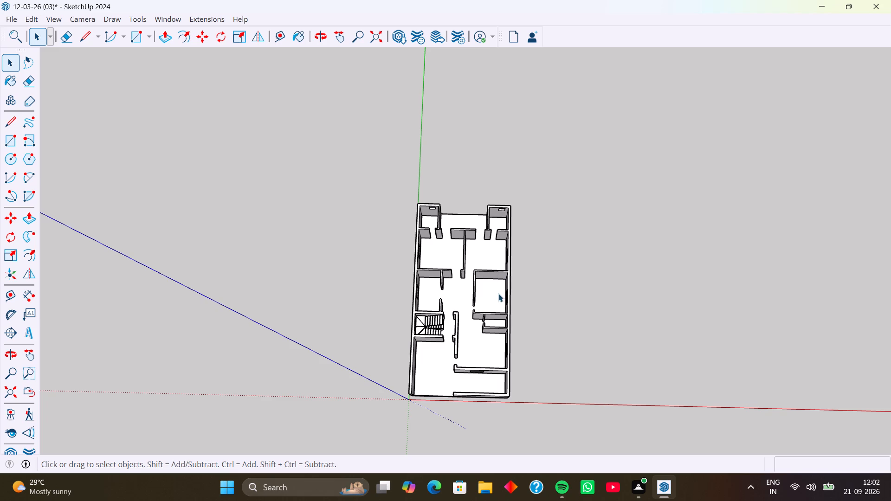
{"action": "middle_click_drag", "start_coordinate": [470, 352], "coordinate": [467, 304]}
Open the house's floor slab group for editing and select its top floor face.
{"action": "scroll", "coordinate": [460, 311], "scroll_direction": "up", "scroll_amount": 6}
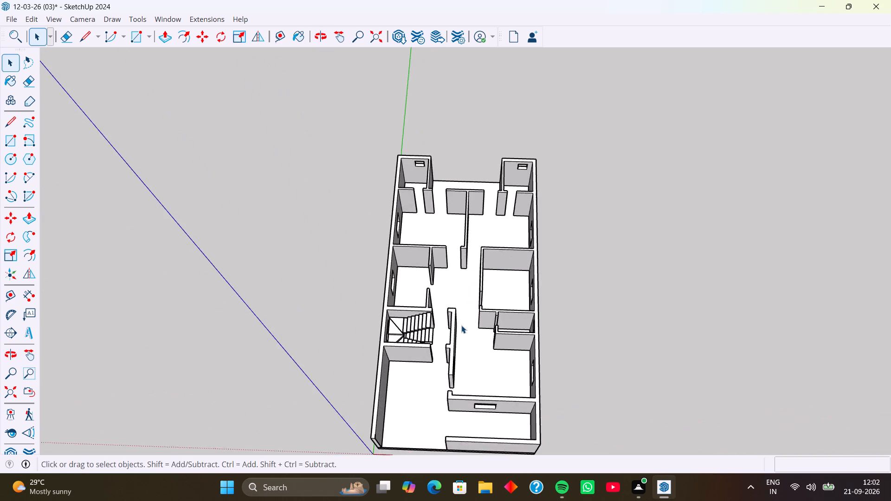
{"action": "scroll", "coordinate": [461, 325], "scroll_direction": "up", "scroll_amount": 2}
{"action": "scroll", "coordinate": [467, 332], "scroll_direction": "down", "scroll_amount": 5}
{"action": "left_click", "coordinate": [472, 351]}
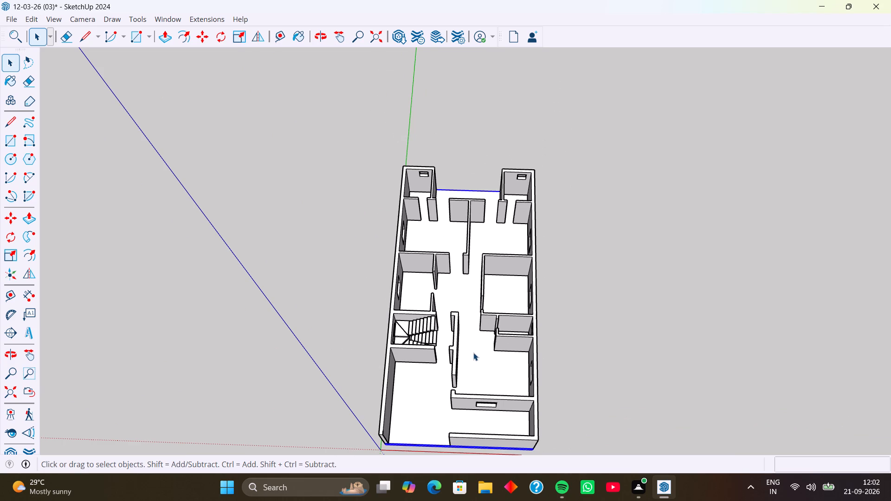
{"action": "left_click", "coordinate": [473, 353]}
{"action": "left_click", "coordinate": [473, 353]}
{"action": "left_click", "coordinate": [473, 353]}
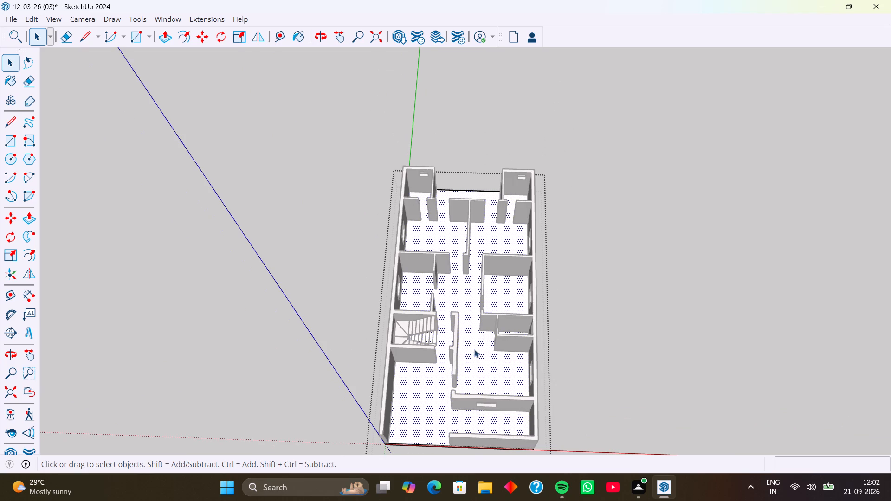
{"action": "middle_click_drag", "start_coordinate": [491, 365], "coordinate": [491, 209]}
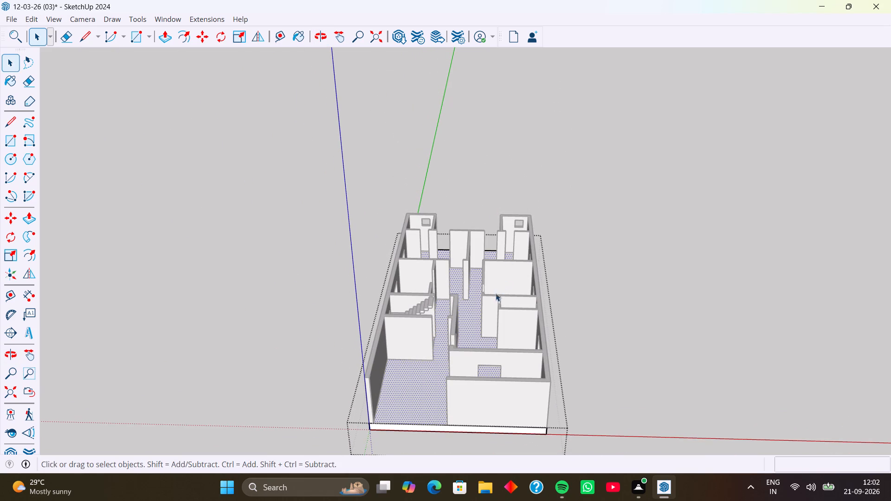
{"action": "middle_click_drag", "start_coordinate": [493, 315], "coordinate": [497, 363]}
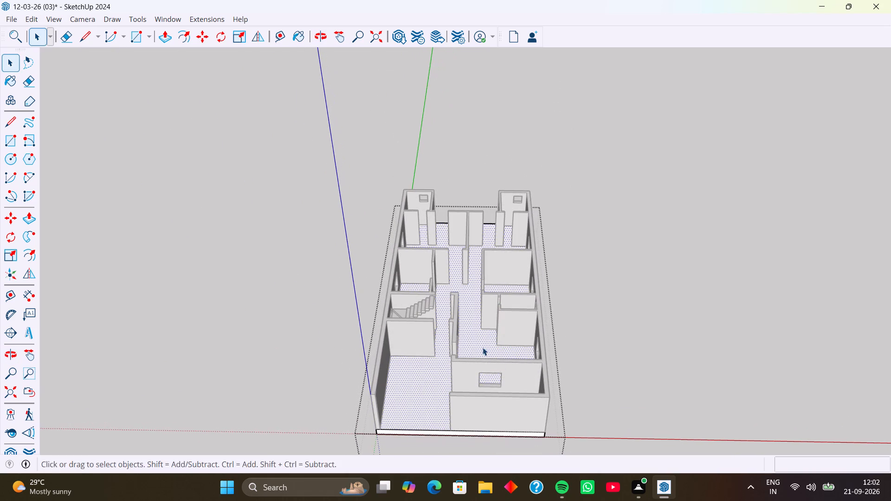
{"action": "middle_click_drag", "start_coordinate": [483, 347], "coordinate": [484, 391]}
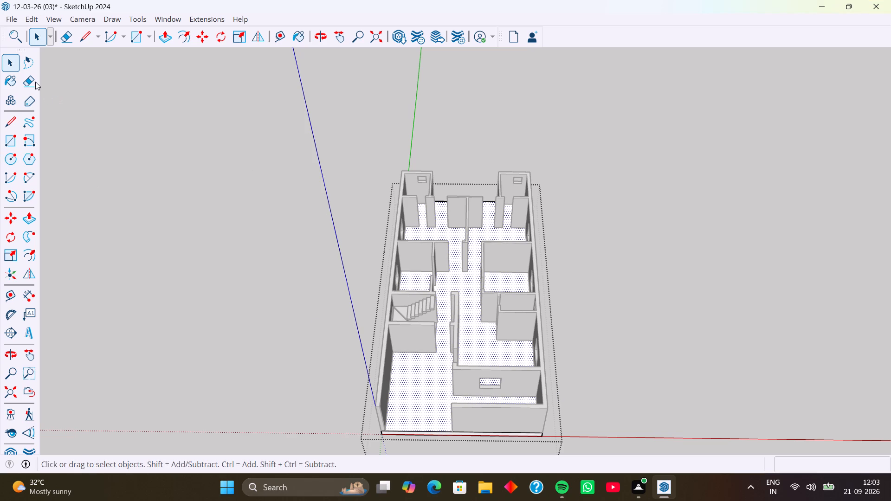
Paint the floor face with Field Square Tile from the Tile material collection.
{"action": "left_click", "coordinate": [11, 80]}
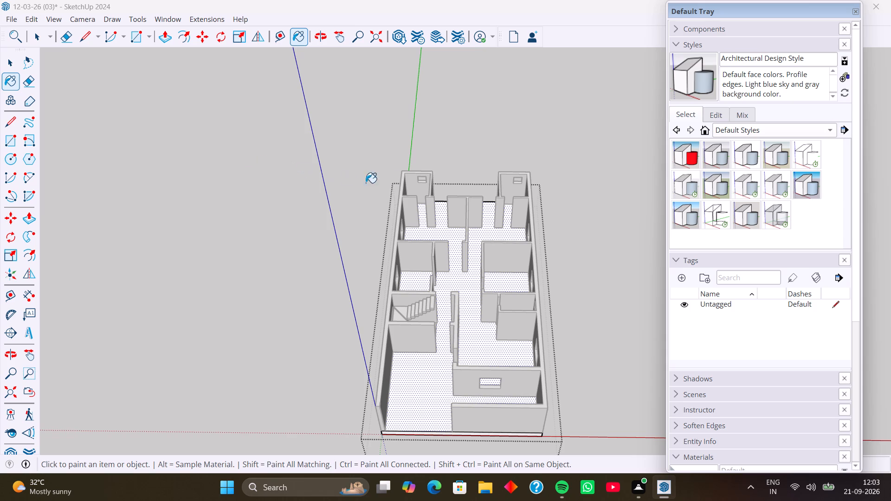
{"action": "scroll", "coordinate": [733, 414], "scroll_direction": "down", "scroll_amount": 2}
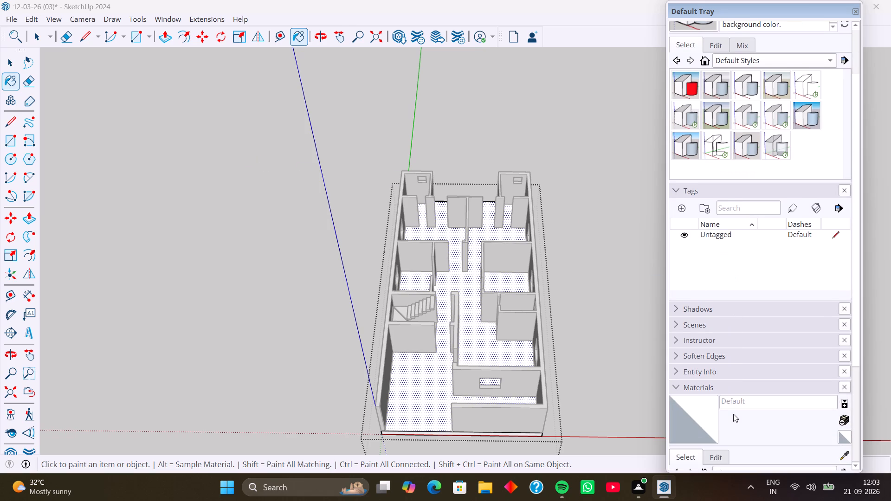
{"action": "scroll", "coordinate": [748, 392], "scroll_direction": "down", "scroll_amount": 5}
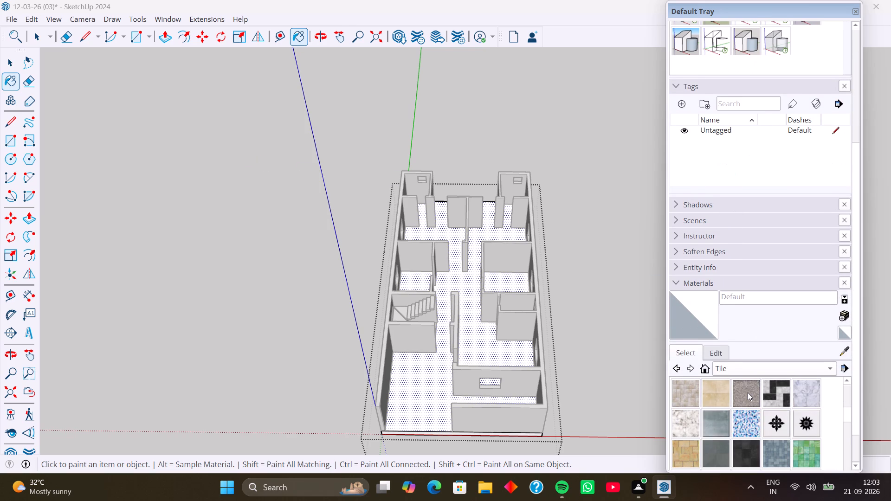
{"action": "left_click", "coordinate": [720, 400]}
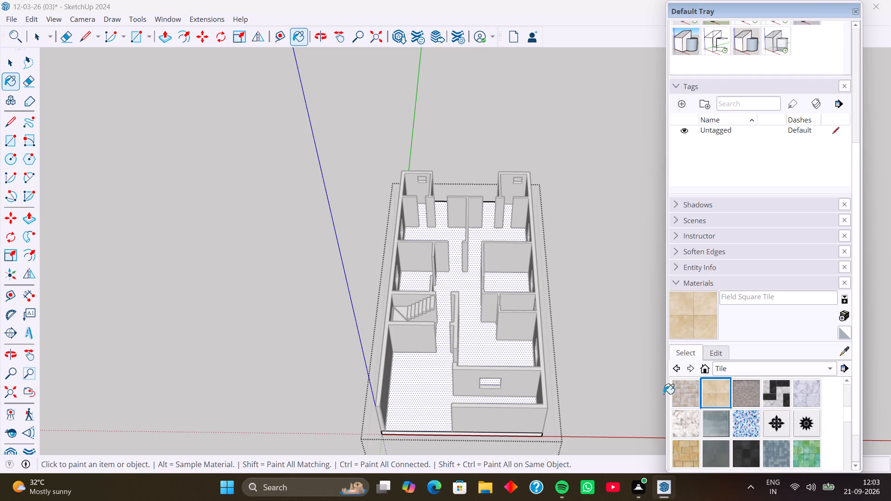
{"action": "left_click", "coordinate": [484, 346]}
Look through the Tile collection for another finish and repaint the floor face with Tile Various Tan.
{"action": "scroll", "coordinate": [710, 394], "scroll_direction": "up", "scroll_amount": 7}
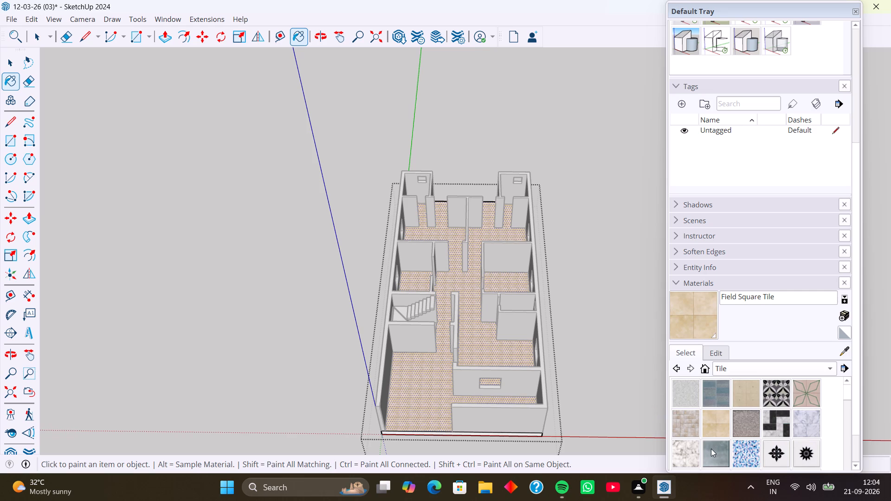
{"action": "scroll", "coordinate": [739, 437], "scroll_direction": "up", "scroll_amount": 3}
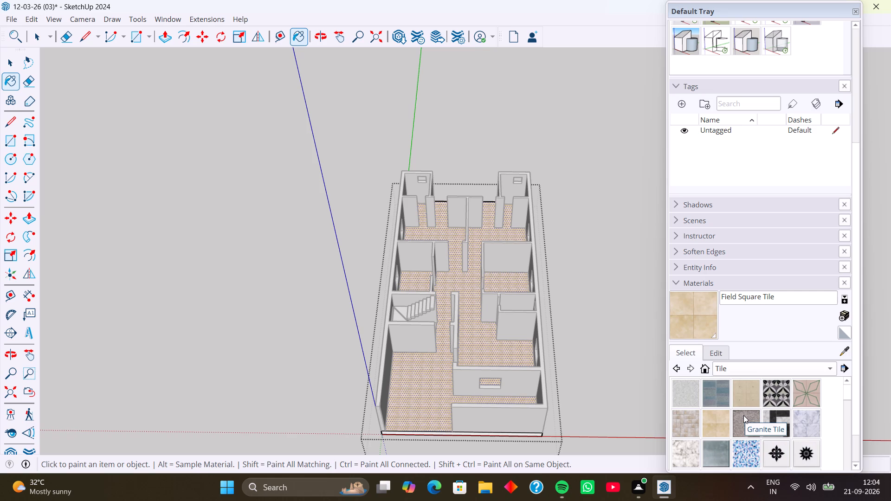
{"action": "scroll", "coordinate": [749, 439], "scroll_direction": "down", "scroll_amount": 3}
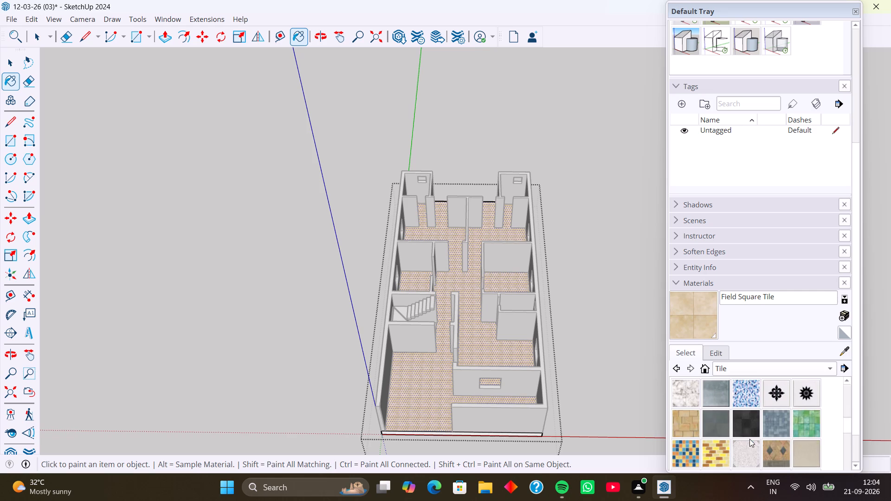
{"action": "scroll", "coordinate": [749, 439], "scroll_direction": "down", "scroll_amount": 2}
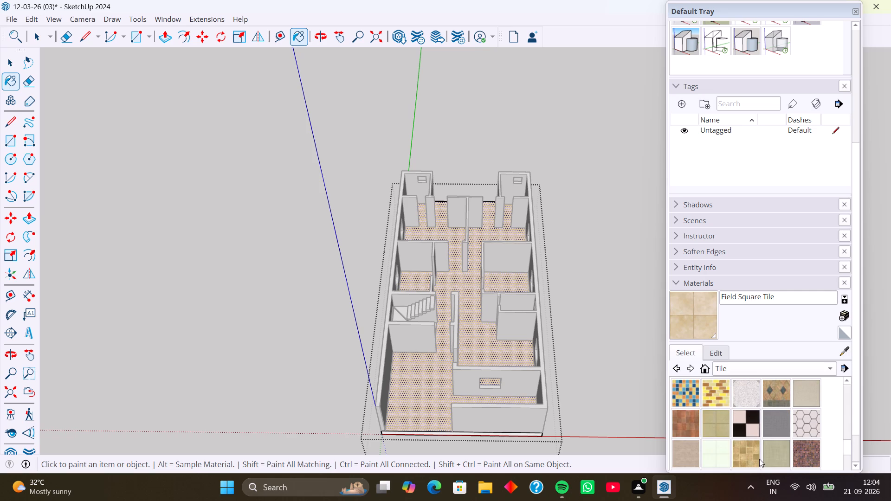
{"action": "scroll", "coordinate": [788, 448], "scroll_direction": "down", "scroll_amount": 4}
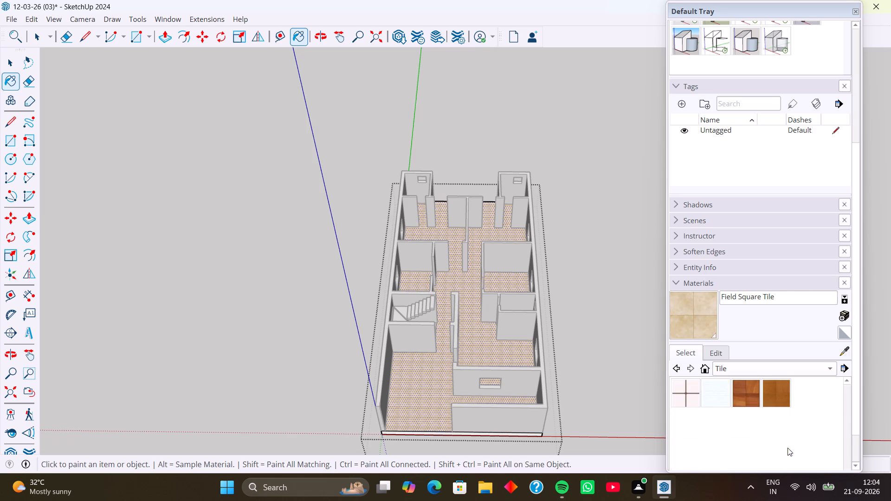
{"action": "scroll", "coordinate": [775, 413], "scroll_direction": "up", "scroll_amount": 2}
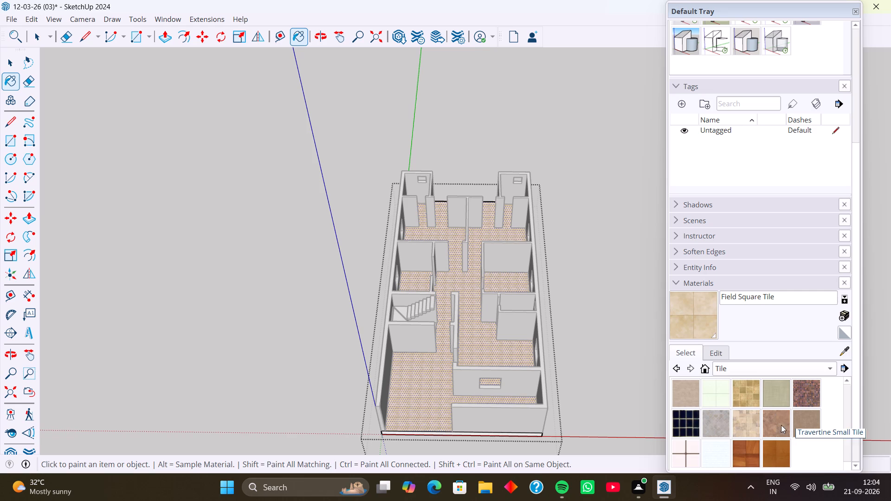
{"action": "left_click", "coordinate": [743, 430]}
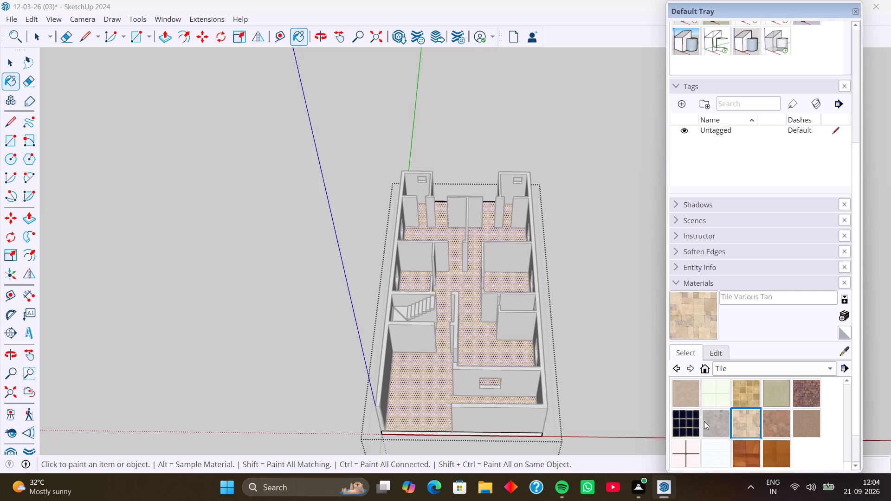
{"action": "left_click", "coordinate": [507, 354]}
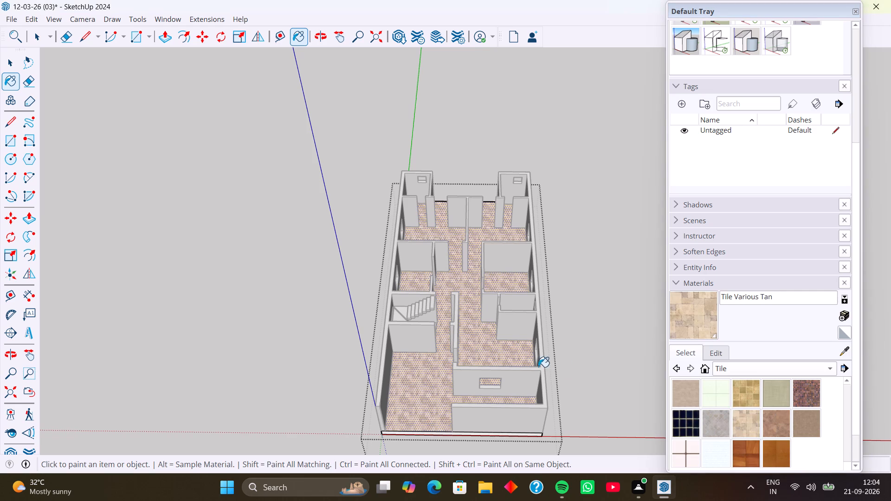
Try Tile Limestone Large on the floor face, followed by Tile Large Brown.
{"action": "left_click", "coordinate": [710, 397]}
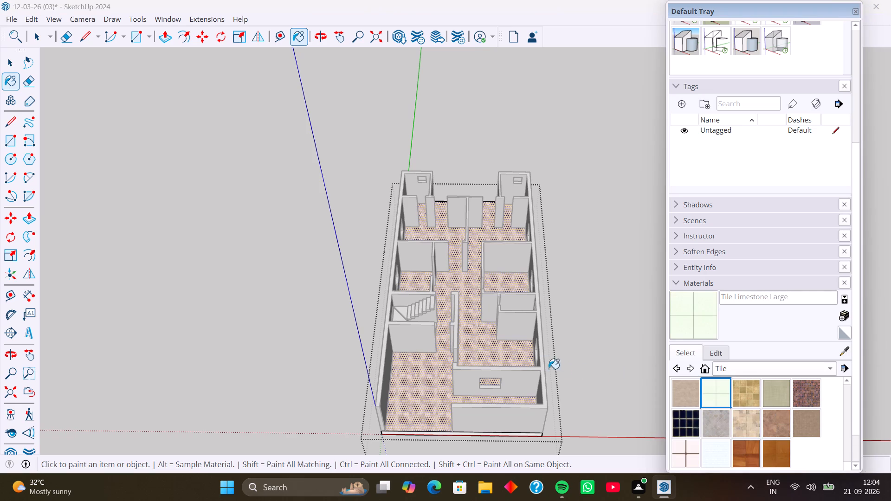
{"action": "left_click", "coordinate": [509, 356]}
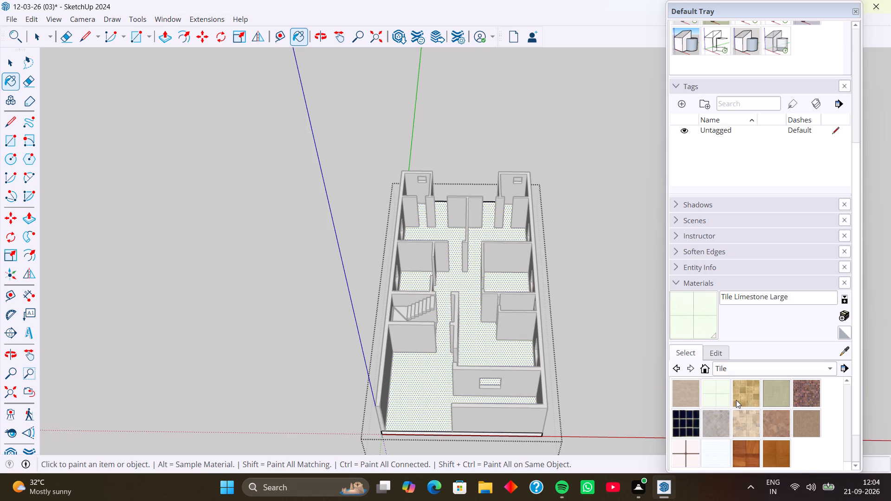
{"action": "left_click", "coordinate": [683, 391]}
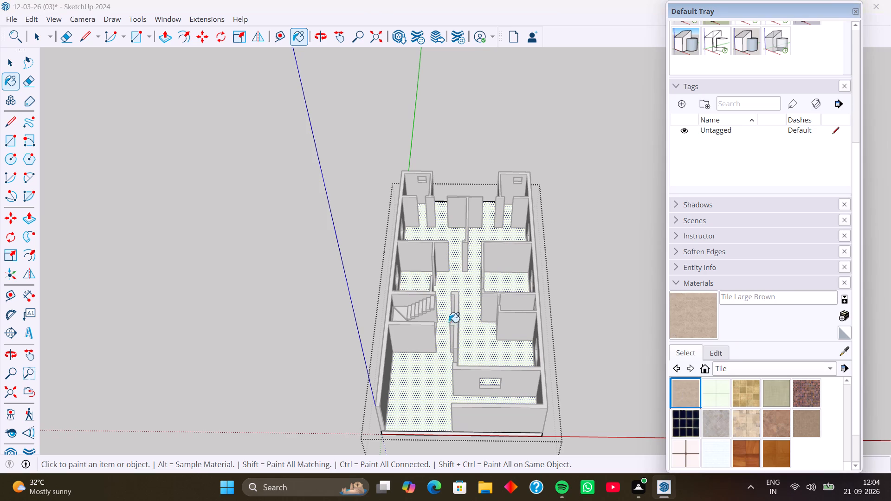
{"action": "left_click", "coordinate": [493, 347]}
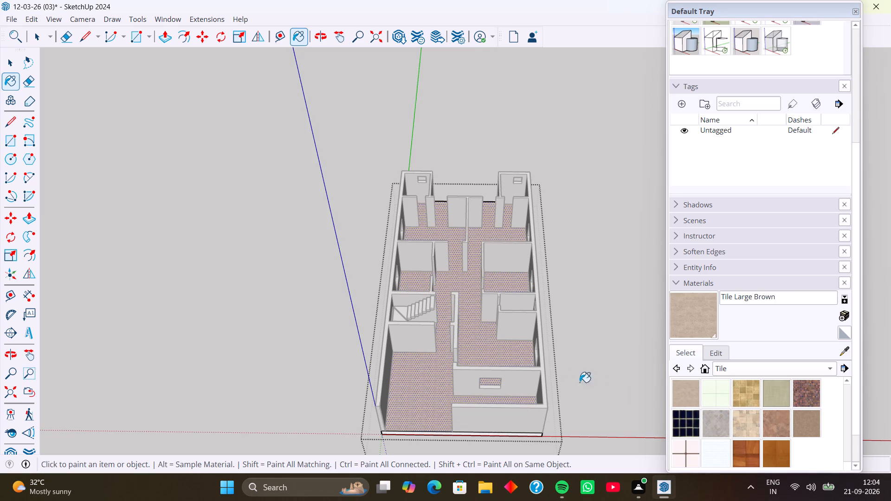
Repaint the floor face with Tile Ceramic Natural from the Tile collection.
{"action": "scroll", "coordinate": [721, 410], "scroll_direction": "up", "scroll_amount": 3}
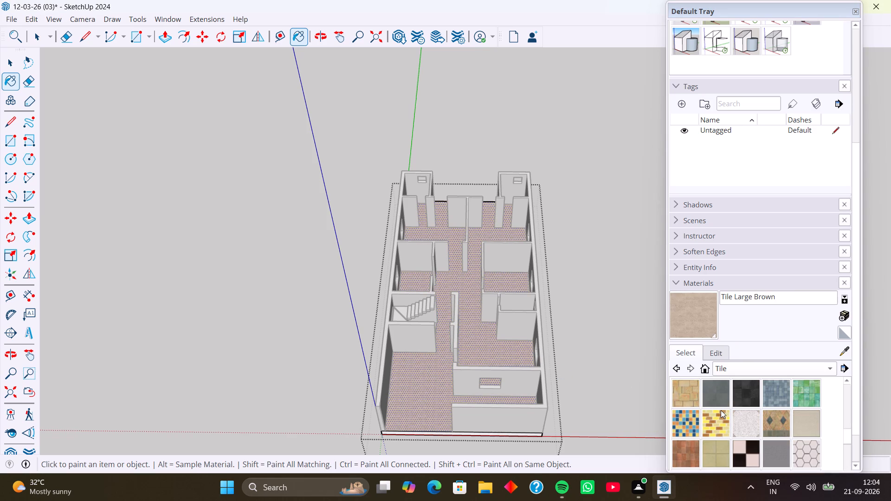
{"action": "scroll", "coordinate": [721, 410], "scroll_direction": "up", "scroll_amount": 1}
{"action": "scroll", "coordinate": [721, 410], "scroll_direction": "down", "scroll_amount": 2}
{"action": "left_click", "coordinate": [720, 422]}
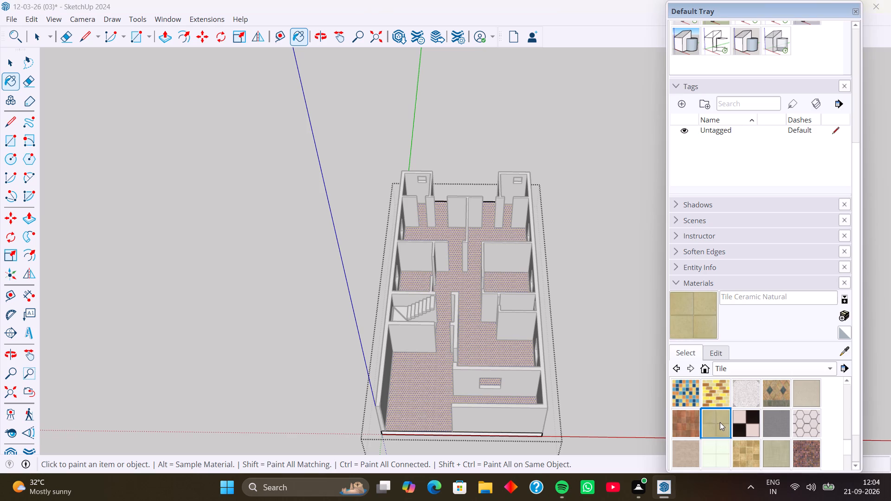
{"action": "left_click", "coordinate": [516, 353]}
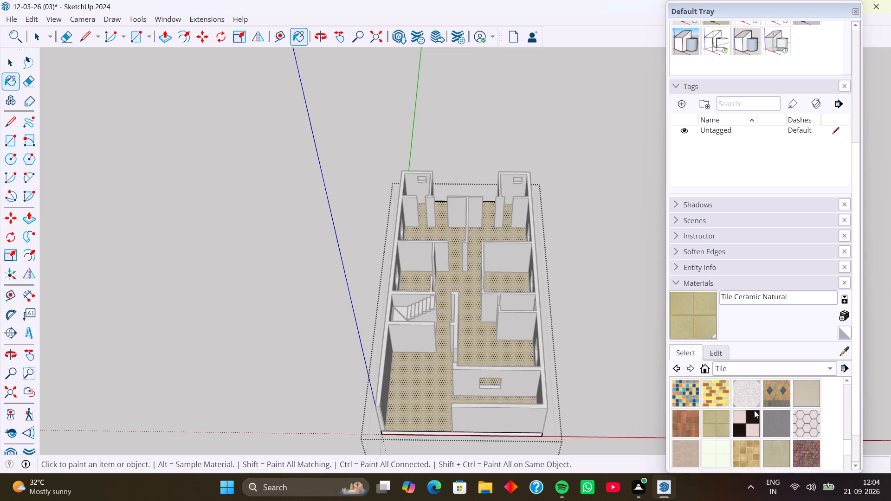
Repaint the floor face with Field Square Tile from the Tile collection and exit the group being edited.
{"action": "scroll", "coordinate": [729, 416], "scroll_direction": "up", "scroll_amount": 3}
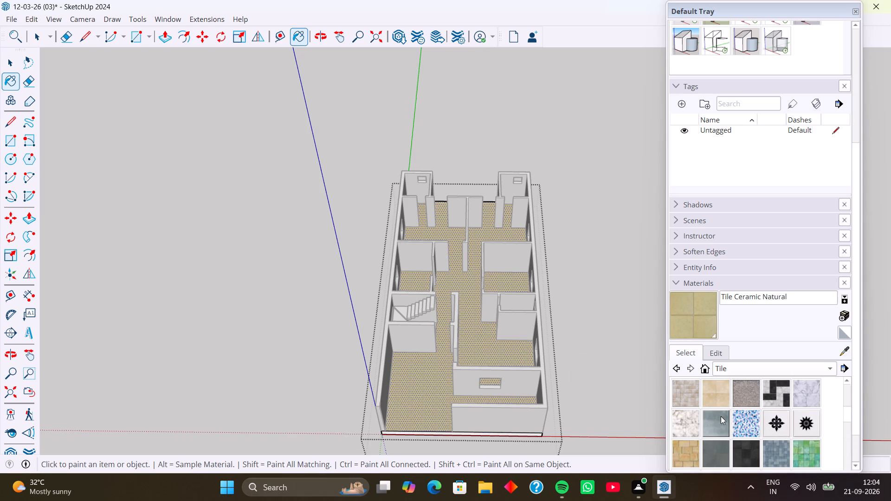
{"action": "scroll", "coordinate": [720, 416], "scroll_direction": "up", "scroll_amount": 3}
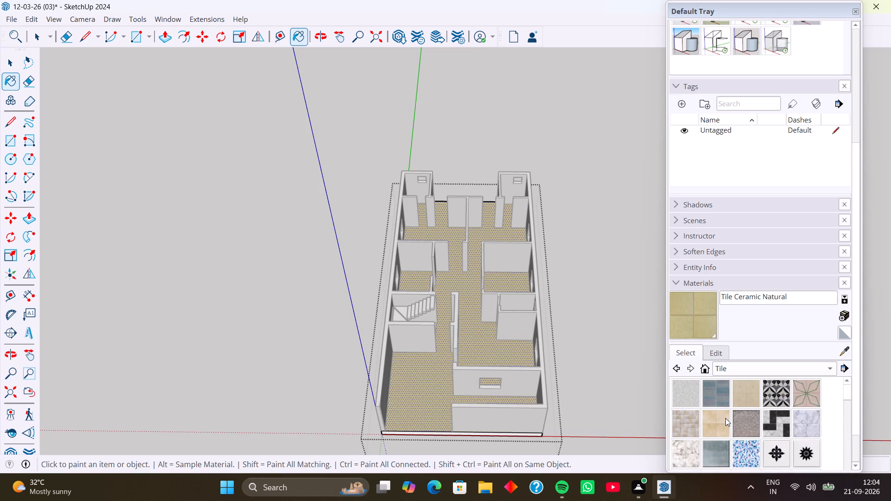
{"action": "left_click", "coordinate": [723, 420]}
{"action": "left_click", "coordinate": [521, 356]}
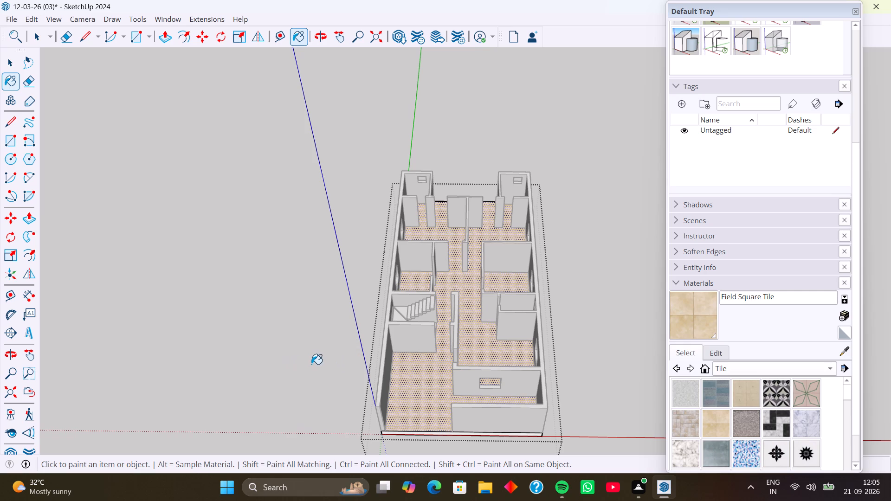
{"action": "middle_click_drag", "start_coordinate": [311, 364], "coordinate": [316, 272]}
{"action": "scroll", "coordinate": [381, 406], "scroll_direction": "up", "scroll_amount": 2}
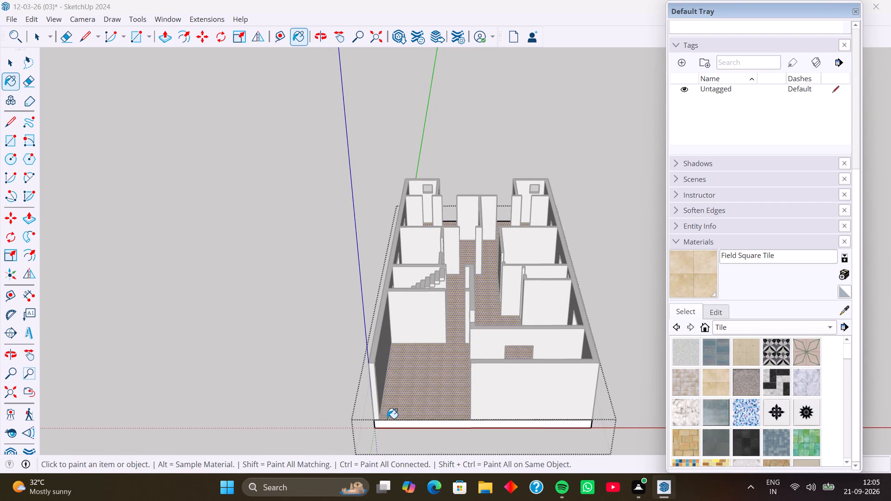
{"action": "middle_click_drag", "start_coordinate": [387, 418], "coordinate": [366, 373], "text": "shift"}
{"action": "scroll", "coordinate": [387, 418], "scroll_direction": "up", "scroll_amount": 1, "text": "shift"}
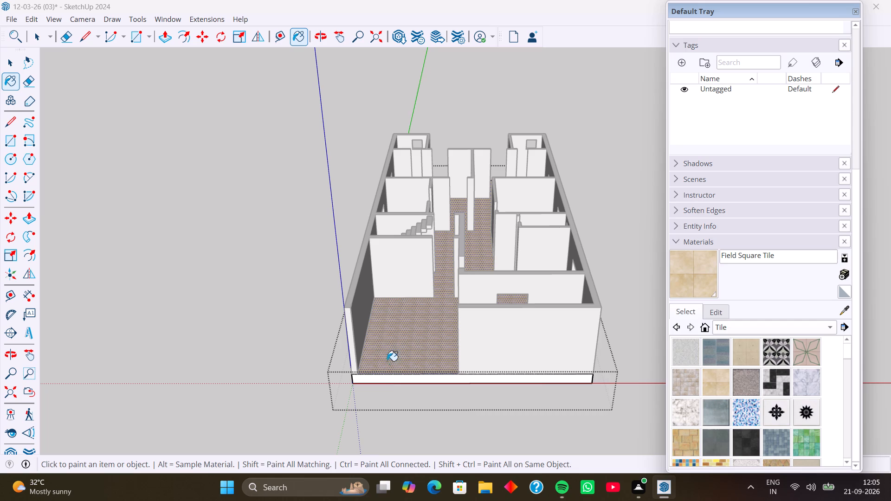
{"action": "key", "text": "space"}
{"action": "left_click", "coordinate": [316, 337]}
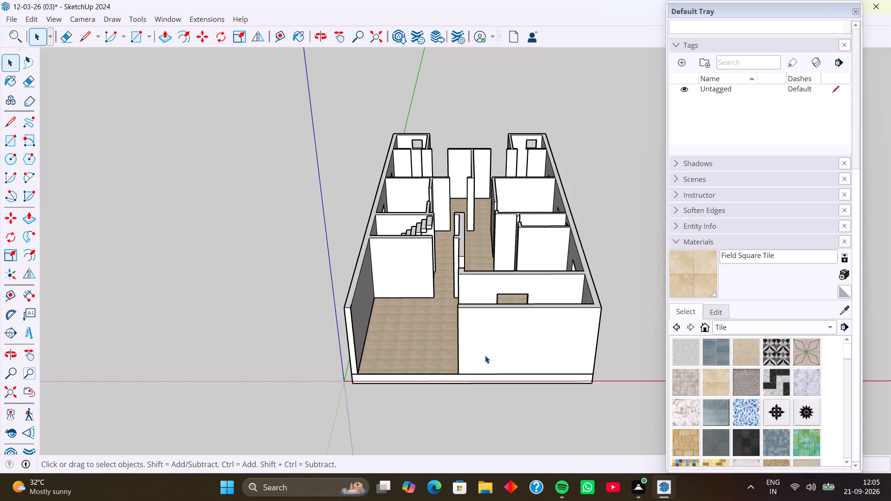
Examine the tiled floor throughout the rooms from above and from several angles.
{"action": "middle_click", "coordinate": [485, 355]}
{"action": "middle_click_drag", "start_coordinate": [496, 319], "coordinate": [500, 422]}
{"action": "middle_click_drag", "start_coordinate": [508, 302], "coordinate": [495, 369]}
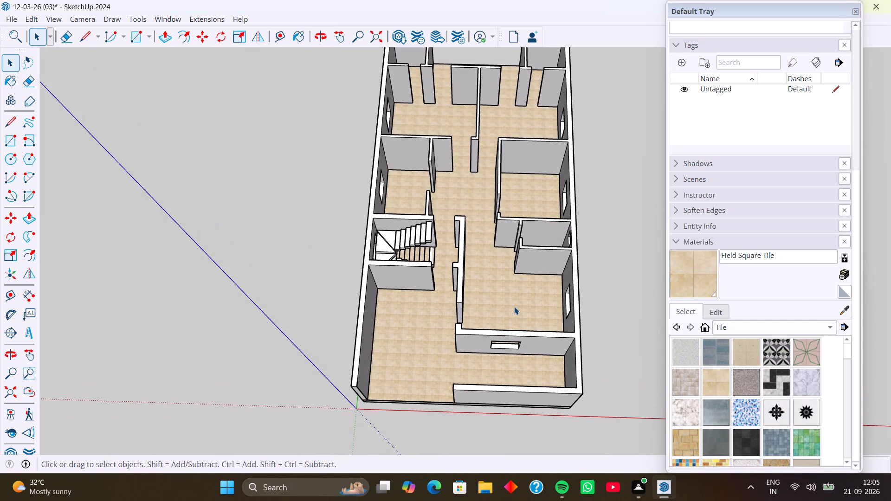
{"action": "middle_click_drag", "start_coordinate": [503, 309], "coordinate": [462, 313]}
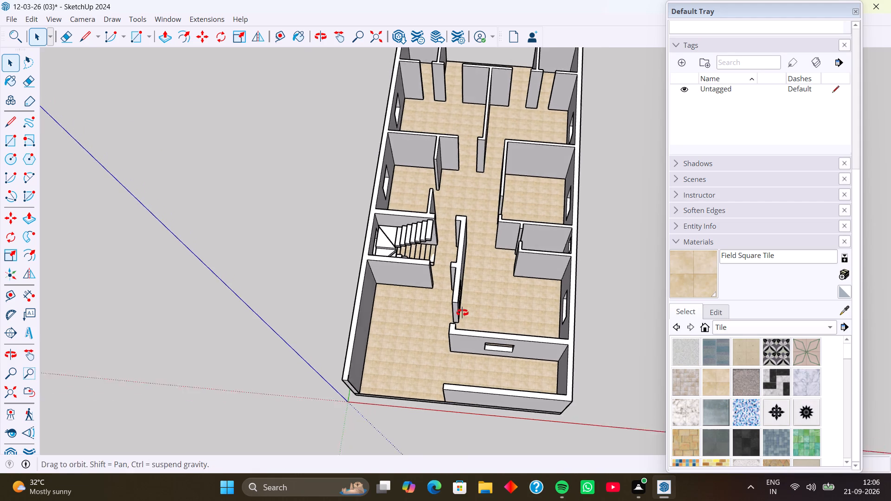
{"action": "middle_click_drag", "start_coordinate": [462, 313], "coordinate": [460, 313]}
{"action": "middle_click_drag", "start_coordinate": [514, 332], "coordinate": [460, 332]}
{"action": "middle_click_drag", "start_coordinate": [474, 328], "coordinate": [393, 322]}
{"action": "middle_click_drag", "start_coordinate": [432, 315], "coordinate": [415, 311]}
{"action": "middle_click_drag", "start_coordinate": [482, 321], "coordinate": [400, 306]}
Paint the staircase's winder landing and the adjoining upper-flight steps with Stone Marble from the Stone collection.
{"action": "scroll", "coordinate": [715, 420], "scroll_direction": "down", "scroll_amount": 3}
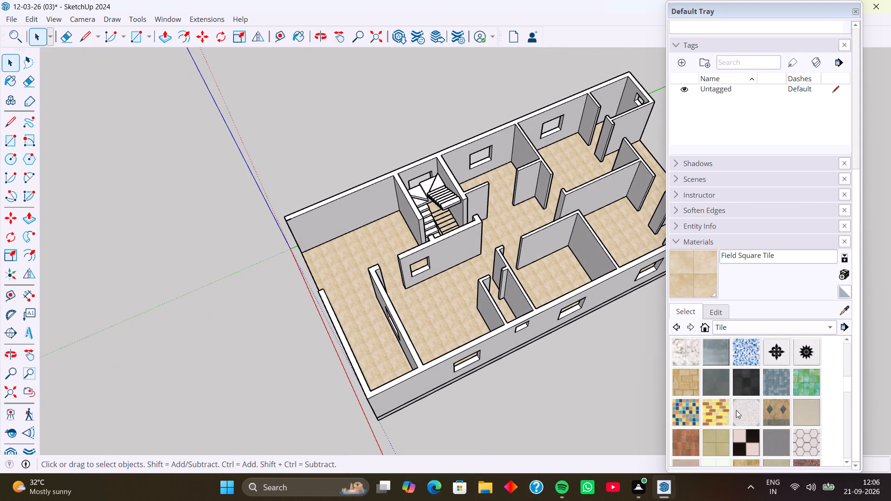
{"action": "scroll", "coordinate": [723, 436], "scroll_direction": "down", "scroll_amount": 6}
{"action": "scroll", "coordinate": [751, 378], "scroll_direction": "up", "scroll_amount": 3}
{"action": "left_click", "coordinate": [833, 324]}
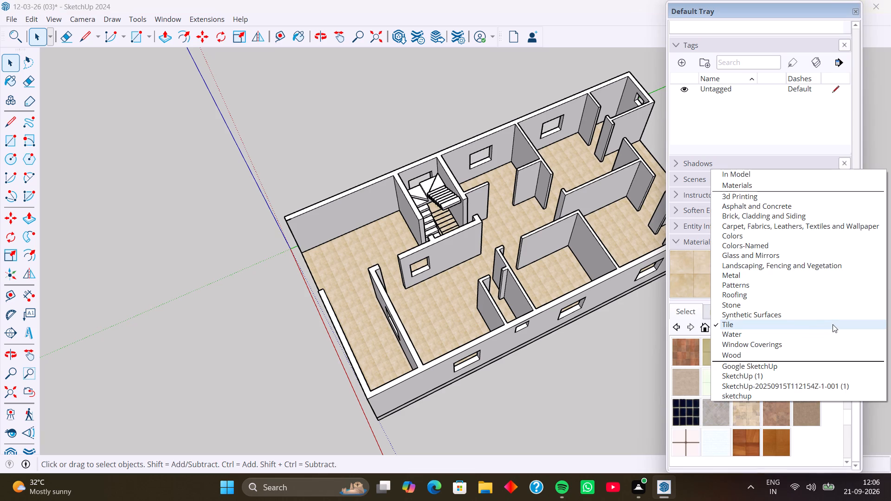
{"action": "left_click", "coordinate": [757, 307]}
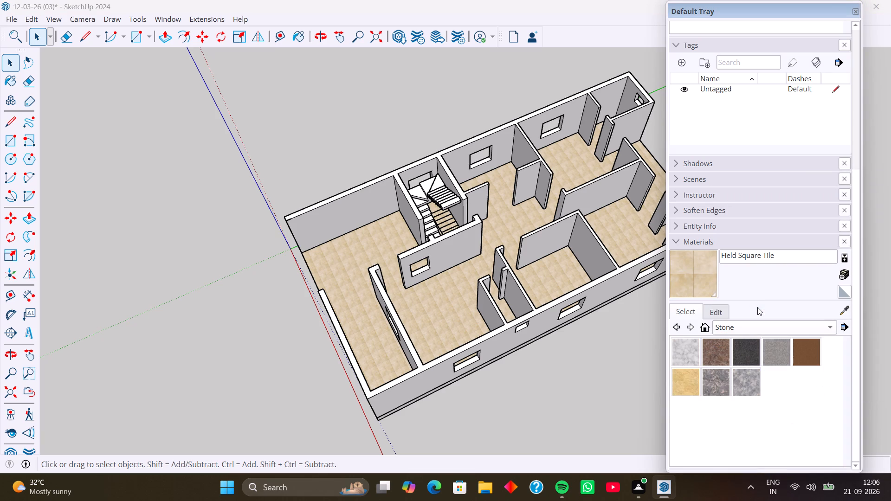
{"action": "left_click", "coordinate": [719, 383]}
{"action": "scroll", "coordinate": [441, 214], "scroll_direction": "up", "scroll_amount": 9}
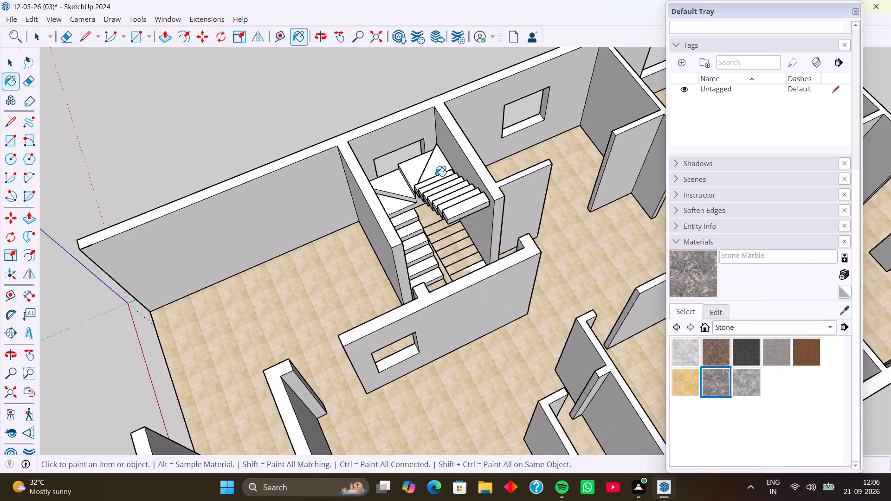
{"action": "scroll", "coordinate": [435, 176], "scroll_direction": "up", "scroll_amount": 2}
{"action": "left_click", "coordinate": [423, 172]}
{"action": "left_click", "coordinate": [439, 186]}
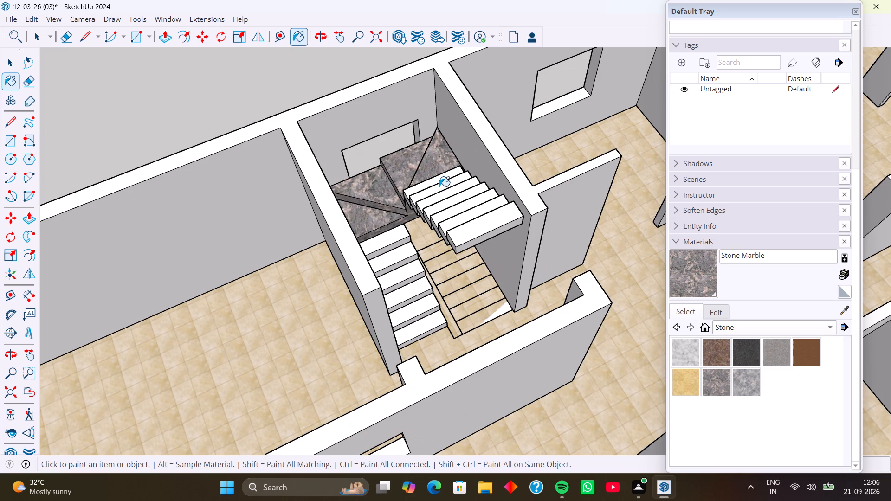
{"action": "left_click", "coordinate": [437, 182]}
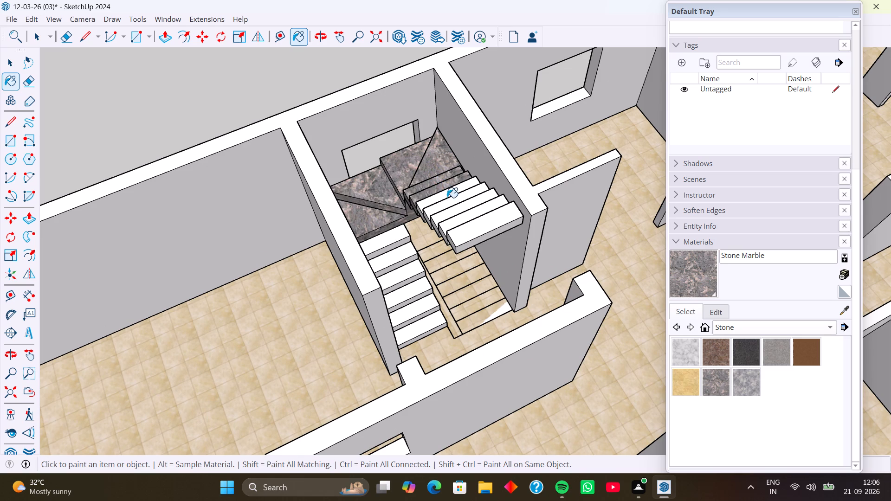
{"action": "left_click", "coordinate": [446, 195]}
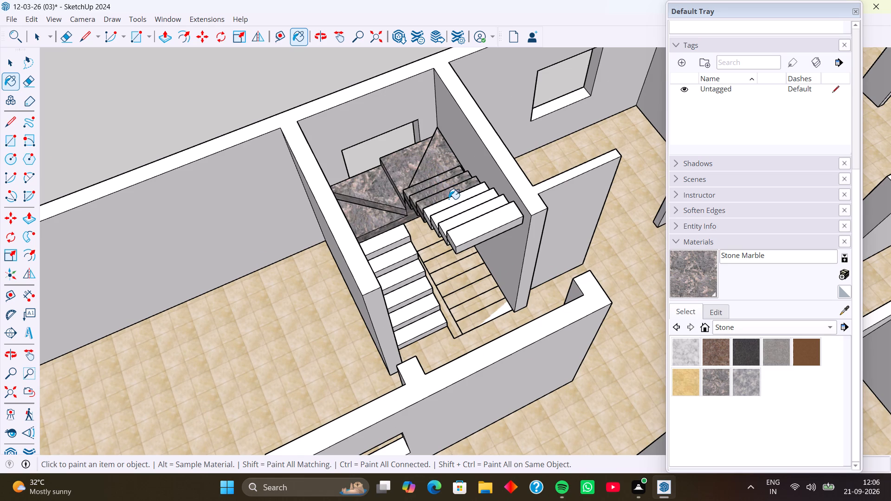
Paint all the steps of the staircase's lower flight with Stone Marble.
{"action": "left_click", "coordinate": [392, 239]}
{"action": "left_click", "coordinate": [400, 256]}
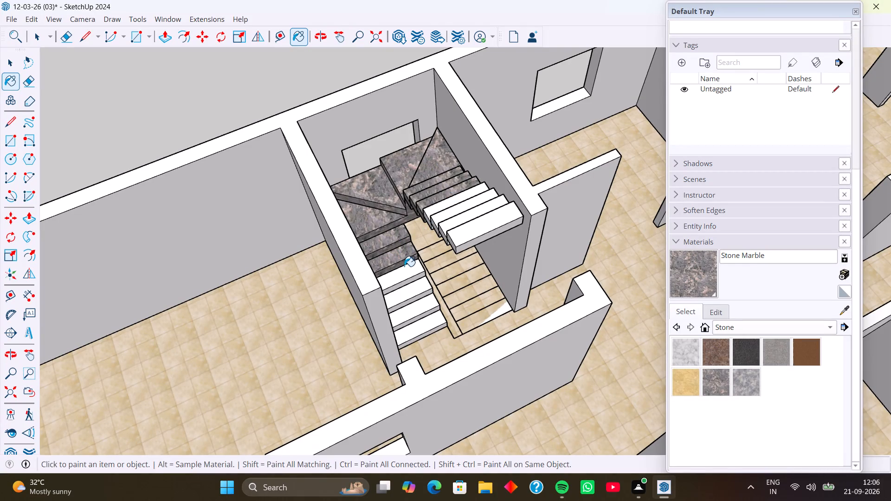
{"action": "left_click", "coordinate": [406, 270]}
{"action": "left_click", "coordinate": [414, 288]}
{"action": "left_click", "coordinate": [417, 304]}
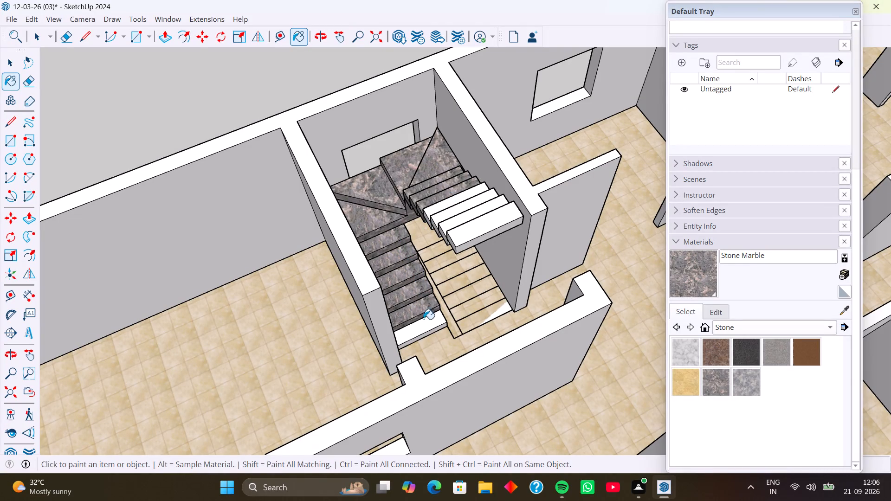
{"action": "left_click", "coordinate": [425, 322]}
Repaint the staircase's winder landing with Carrera Marble from the Stone collection.
{"action": "left_click", "coordinate": [688, 353]}
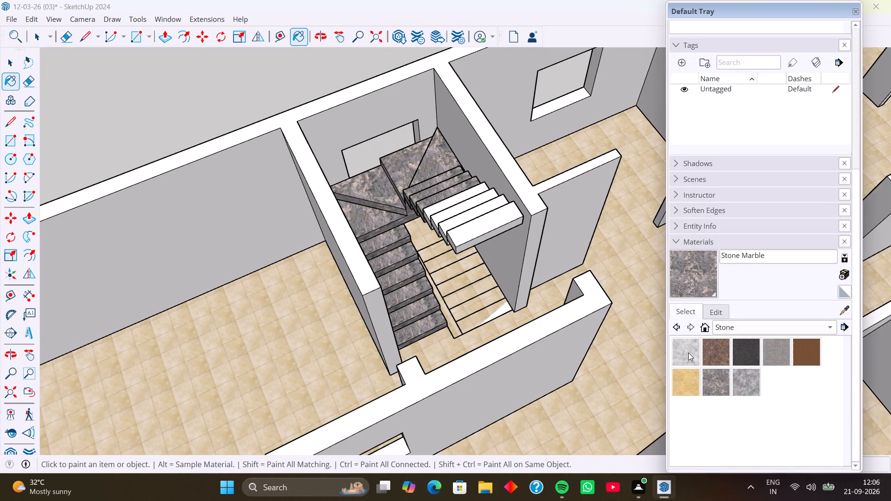
{"action": "left_click", "coordinate": [399, 172]}
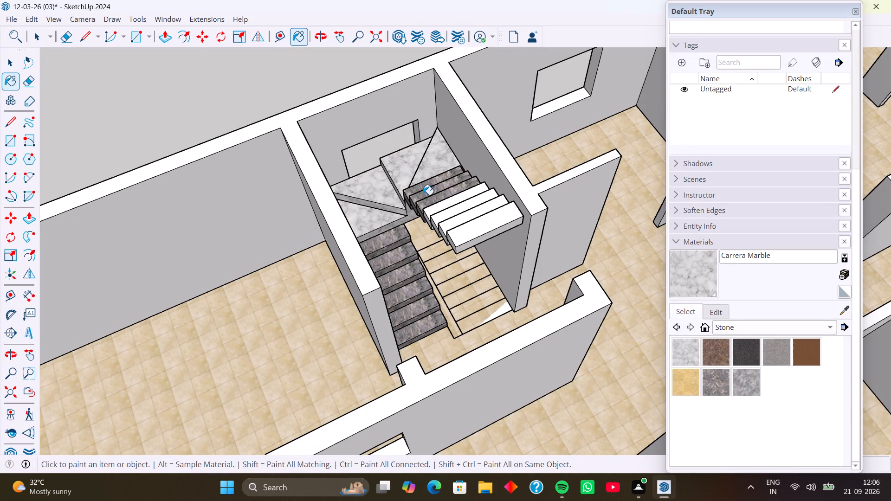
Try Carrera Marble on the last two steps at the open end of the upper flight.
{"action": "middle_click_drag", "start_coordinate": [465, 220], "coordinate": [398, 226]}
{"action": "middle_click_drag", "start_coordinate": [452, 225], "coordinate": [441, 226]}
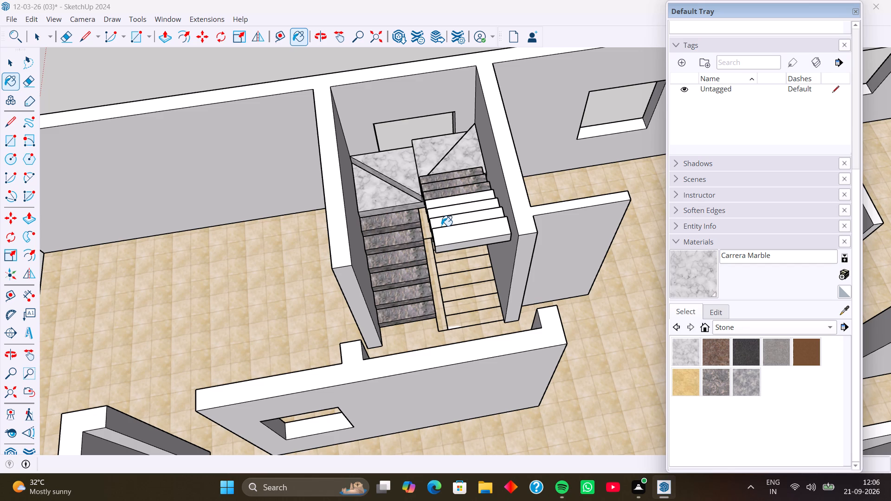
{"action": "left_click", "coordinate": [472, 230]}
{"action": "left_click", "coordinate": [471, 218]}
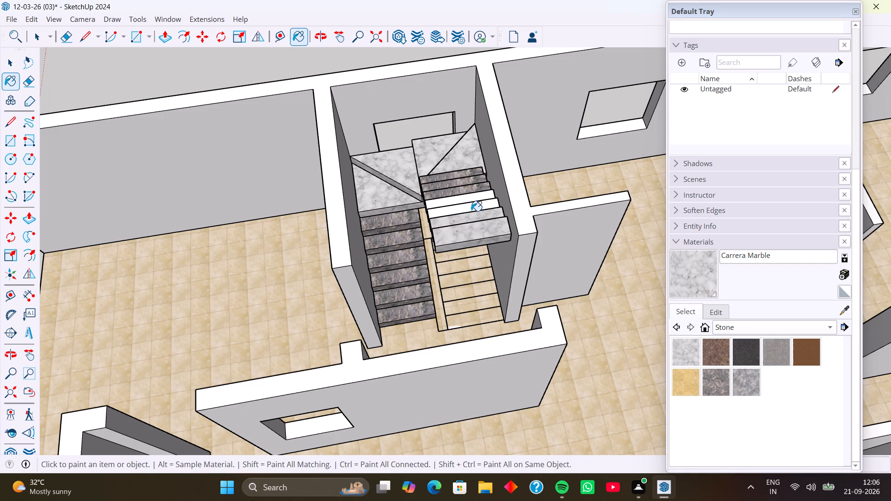
Paint the remaining steps of the upper flight, including its last two, with Stone Marble.
{"action": "left_click", "coordinate": [717, 382]}
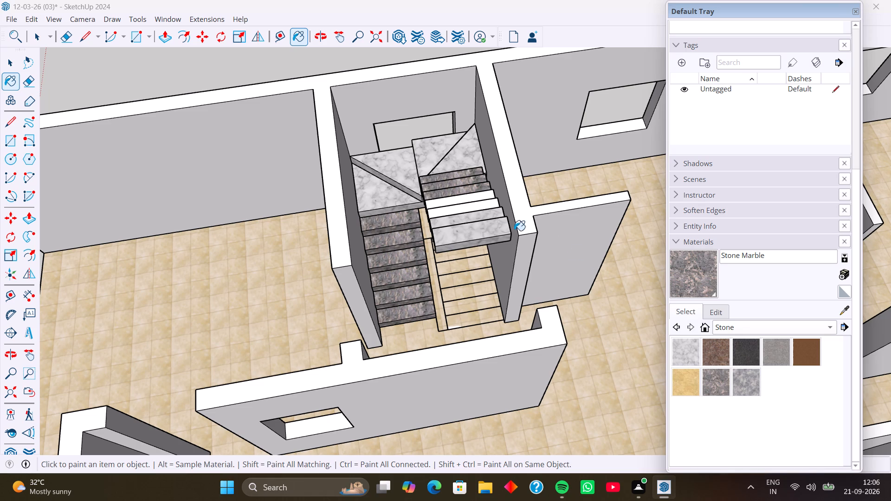
{"action": "left_click", "coordinate": [474, 235]}
{"action": "left_click", "coordinate": [475, 217]}
{"action": "left_click", "coordinate": [473, 206]}
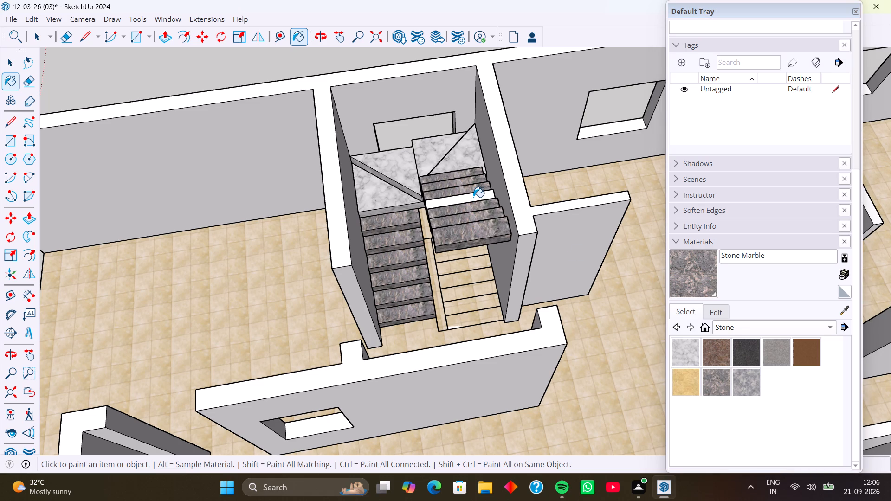
{"action": "left_click", "coordinate": [473, 197]}
Examine the painted staircase from the side and from above for its marble finishes.
{"action": "middle_click_drag", "start_coordinate": [463, 214], "coordinate": [484, 154]}
{"action": "middle_click_drag", "start_coordinate": [479, 188], "coordinate": [469, 130]}
{"action": "middle_click_drag", "start_coordinate": [467, 153], "coordinate": [433, 161]}
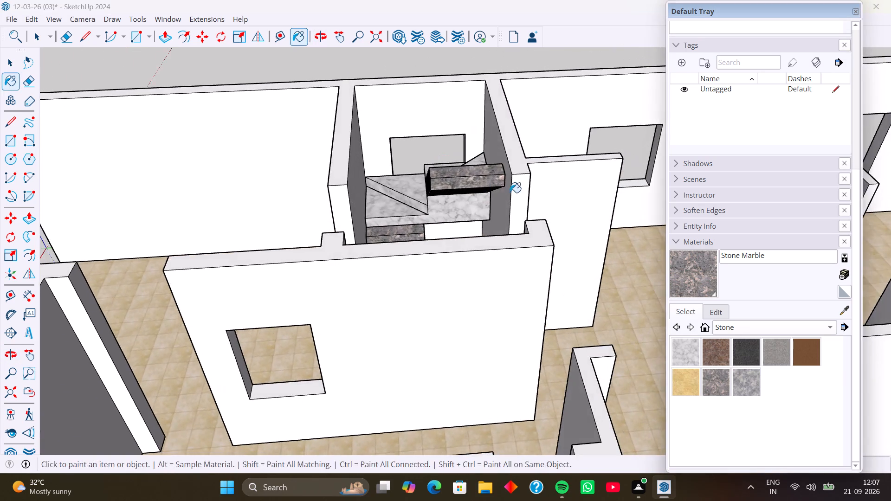
{"action": "middle_click_drag", "start_coordinate": [510, 193], "coordinate": [381, 211]}
{"action": "middle_click_drag", "start_coordinate": [525, 194], "coordinate": [380, 241]}
{"action": "middle_click_drag", "start_coordinate": [506, 210], "coordinate": [555, 141]}
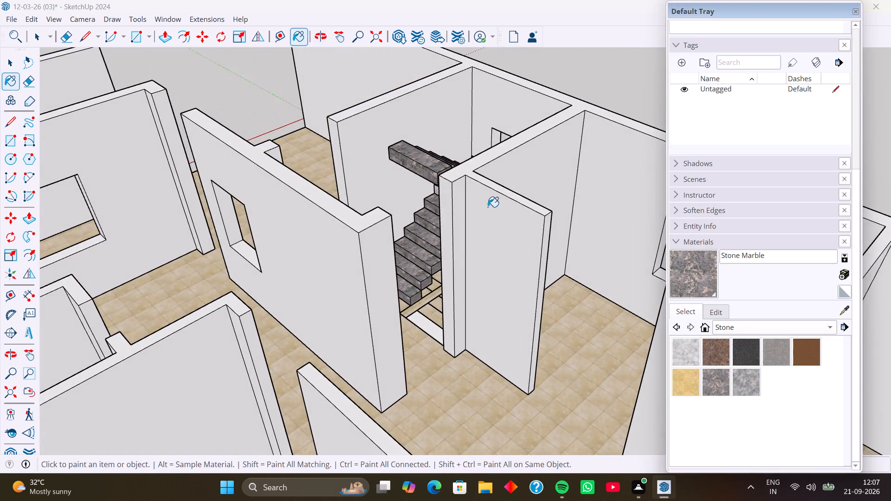
{"action": "middle_click_drag", "start_coordinate": [485, 207], "coordinate": [497, 272]}
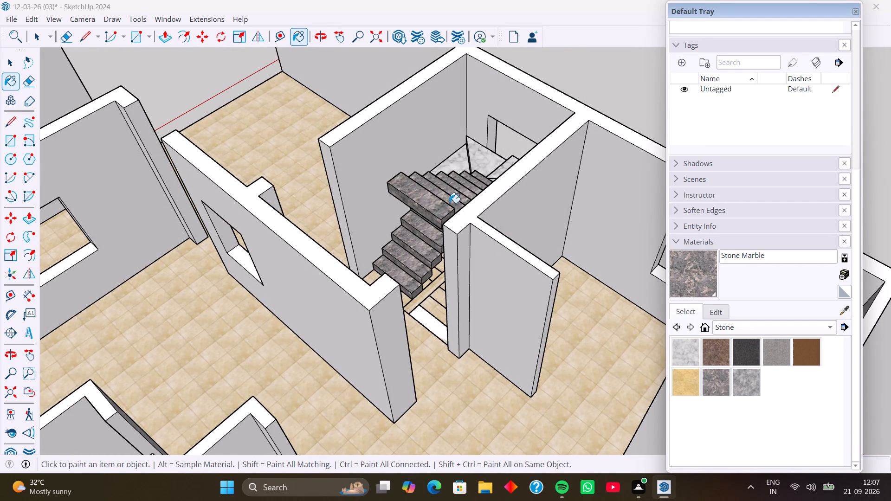
Leave the Paint Bucket and examine the whole house's floor, walls, windows and staircase from all around.
{"action": "middle_click_drag", "start_coordinate": [522, 244], "coordinate": [413, 255]}
{"action": "scroll", "coordinate": [529, 278], "scroll_direction": "down", "scroll_amount": 5}
{"action": "middle_click_drag", "start_coordinate": [546, 312], "coordinate": [367, 298]}
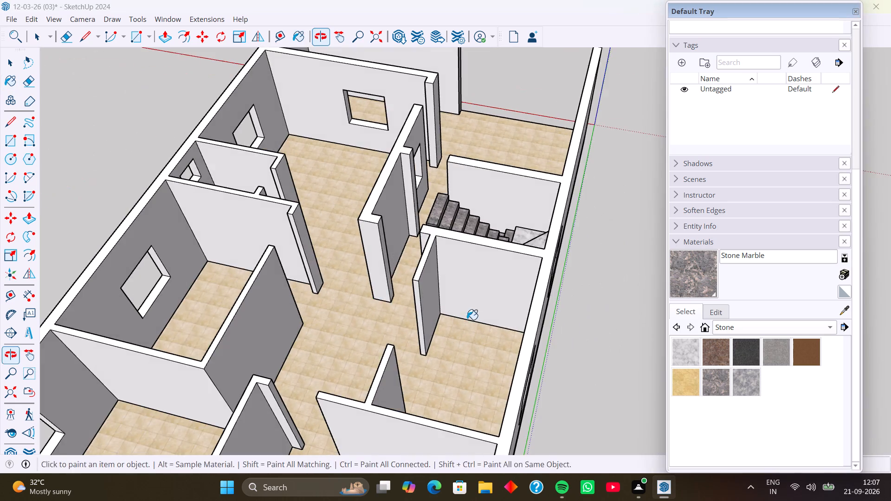
{"action": "middle_click_drag", "start_coordinate": [584, 343], "coordinate": [433, 357]}
{"action": "middle_click_drag", "start_coordinate": [493, 329], "coordinate": [389, 356]}
{"action": "scroll", "coordinate": [459, 303], "scroll_direction": "down", "scroll_amount": 3}
{"action": "key", "text": "space"}
{"action": "scroll", "coordinate": [483, 290], "scroll_direction": "down", "scroll_amount": 3}
{"action": "middle_click_drag", "start_coordinate": [496, 302], "coordinate": [457, 308]}
{"action": "middle_click_drag", "start_coordinate": [548, 320], "coordinate": [529, 324]}
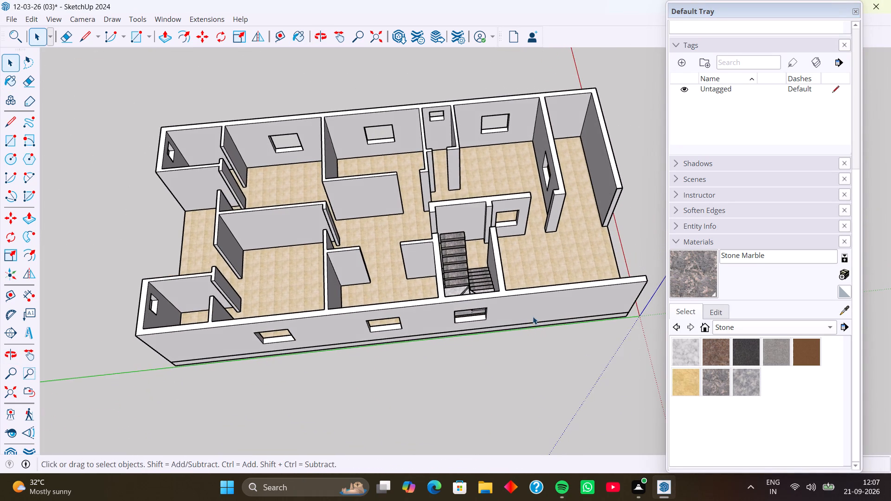
{"action": "scroll", "coordinate": [533, 316], "scroll_direction": "down", "scroll_amount": 2}
{"action": "middle_click_drag", "start_coordinate": [563, 335], "coordinate": [505, 427]}
{"action": "middle_click_drag", "start_coordinate": [596, 344], "coordinate": [428, 312]}
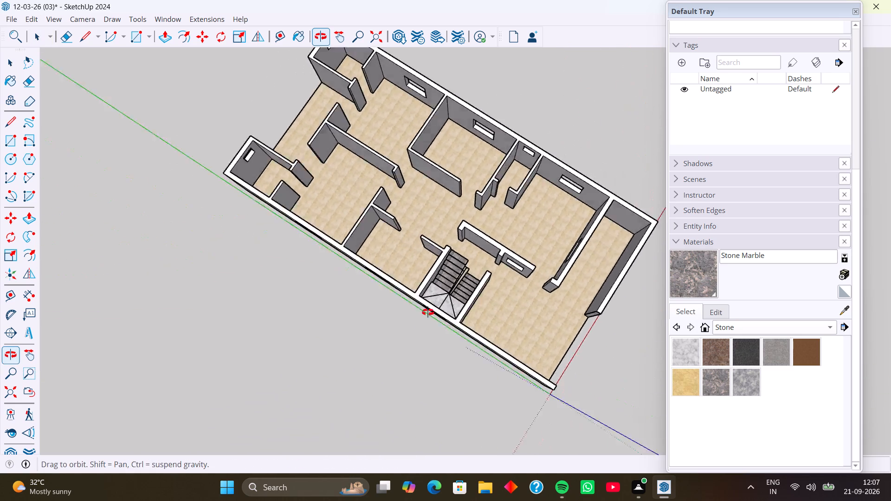
{"action": "middle_click_drag", "start_coordinate": [428, 312], "coordinate": [401, 300]}
{"action": "middle_click_drag", "start_coordinate": [608, 367], "coordinate": [464, 352]}
{"action": "middle_click_drag", "start_coordinate": [548, 348], "coordinate": [472, 356]}
{"action": "scroll", "coordinate": [514, 326], "scroll_direction": "up", "scroll_amount": 3}
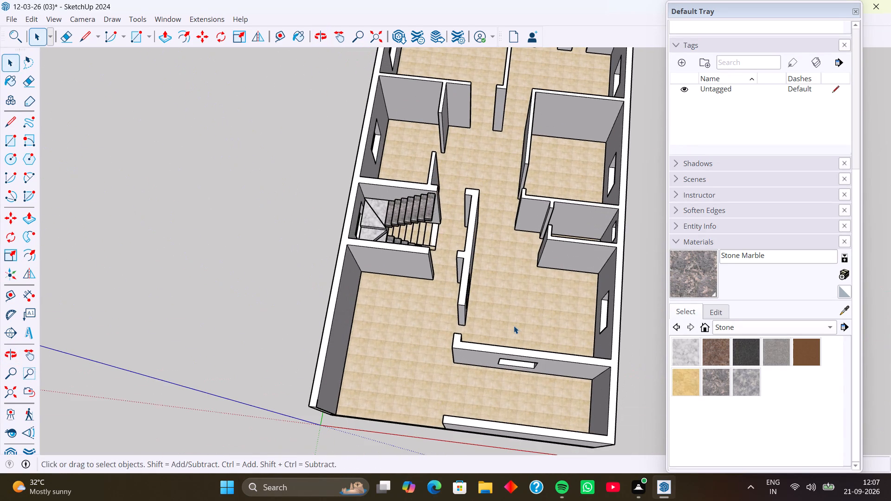
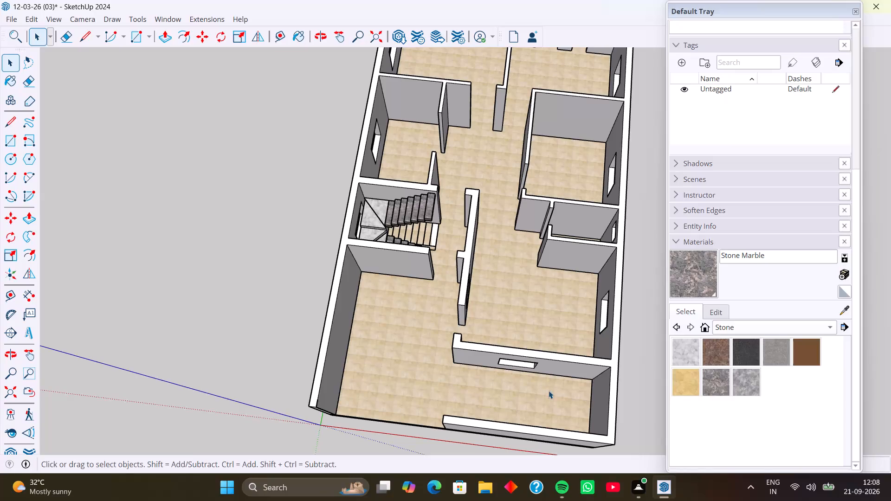
Inside the walls group, draw a line across the front wall's top at the side-wall corner and straight down its outer face to the base.
{"action": "middle_click_drag", "start_coordinate": [549, 397], "coordinate": [548, 323]}
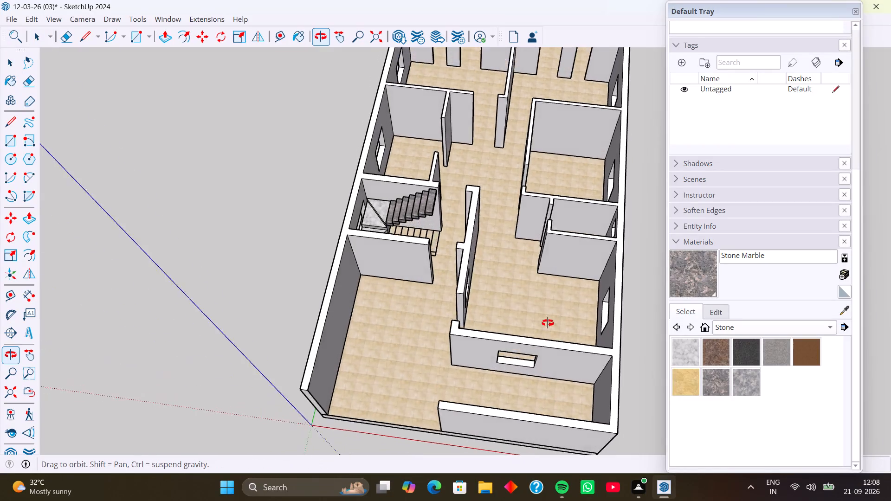
{"action": "middle_click_drag", "start_coordinate": [548, 323], "coordinate": [553, 251]}
{"action": "middle_click_drag", "start_coordinate": [601, 405], "coordinate": [619, 325]}
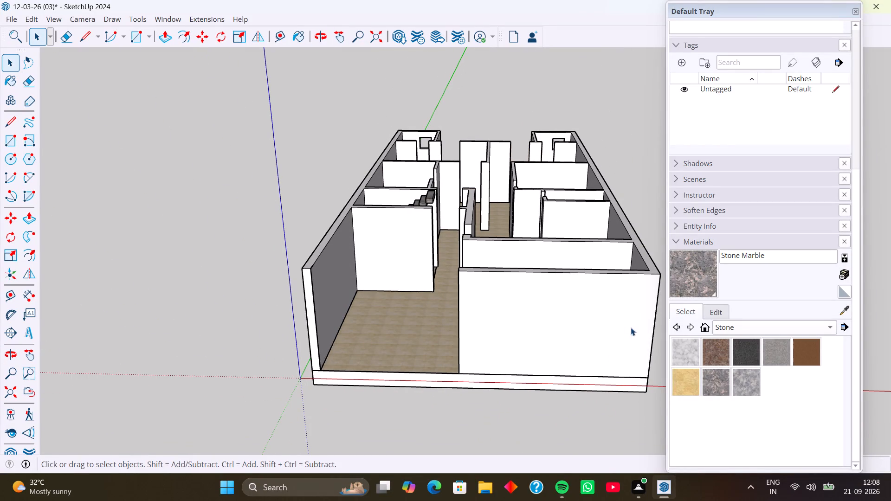
{"action": "middle_click_drag", "start_coordinate": [624, 304], "coordinate": [584, 302]}
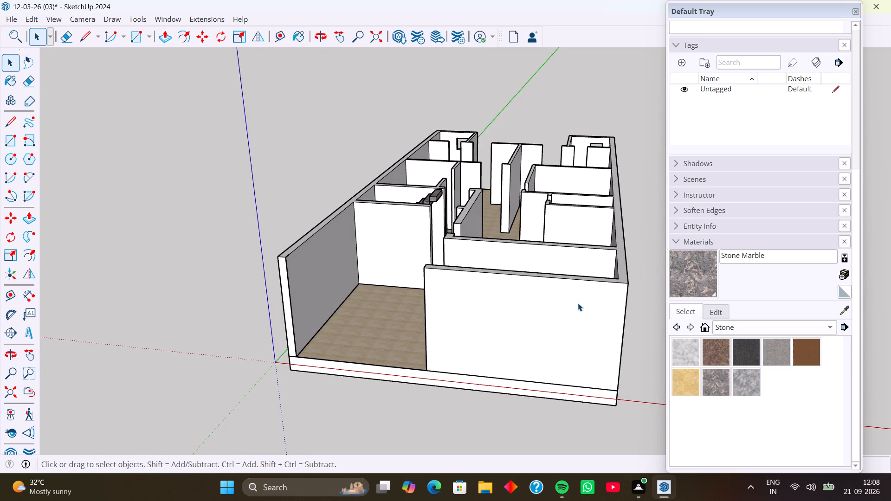
{"action": "left_click", "coordinate": [577, 303]}
{"action": "double_click", "coordinate": [577, 303]}
{"action": "left_click", "coordinate": [577, 303]}
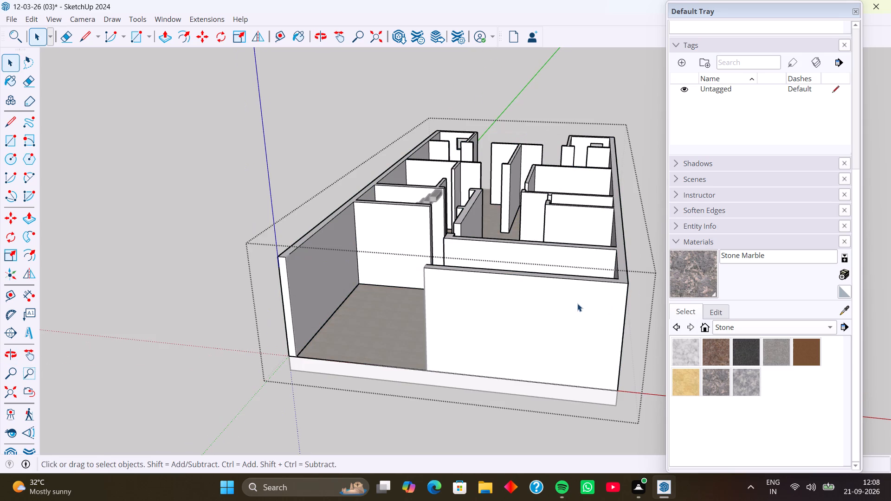
{"action": "middle_click_drag", "start_coordinate": [581, 303], "coordinate": [583, 327]}
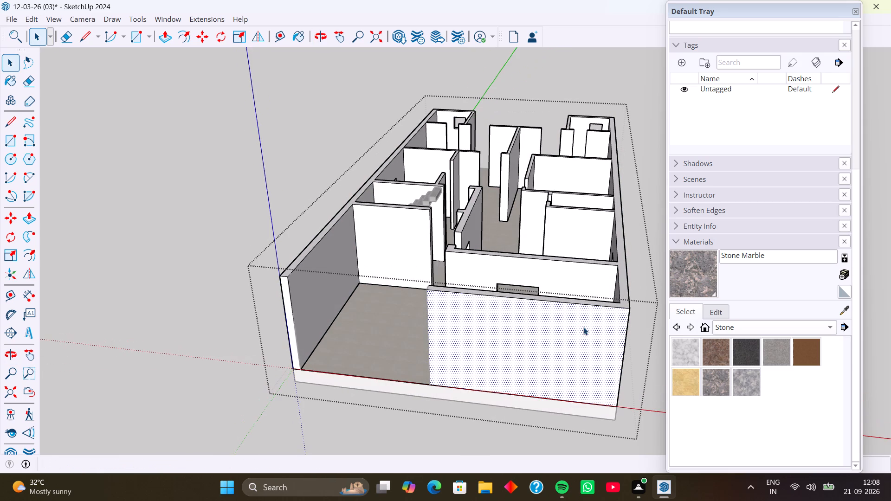
{"action": "middle_click_drag", "start_coordinate": [583, 327], "coordinate": [591, 346]}
{"action": "key", "text": "l"}
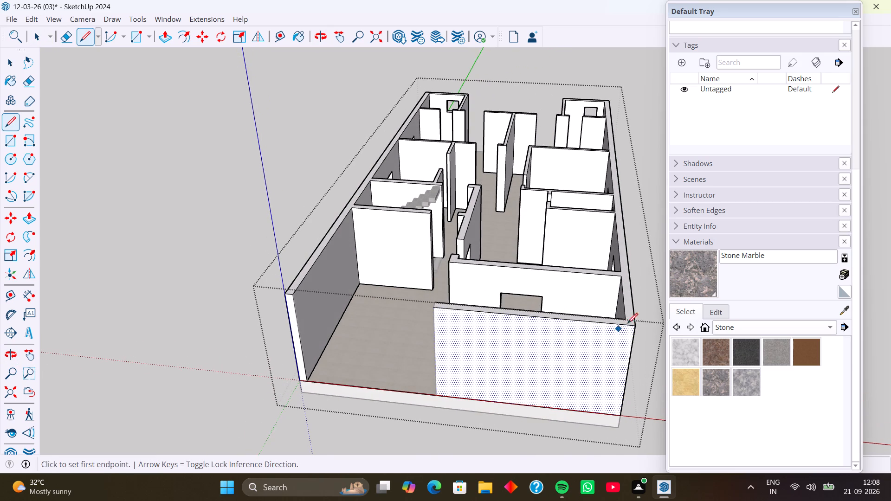
{"action": "scroll", "coordinate": [633, 320], "scroll_direction": "up", "scroll_amount": 8}
{"action": "left_click", "coordinate": [617, 320]}
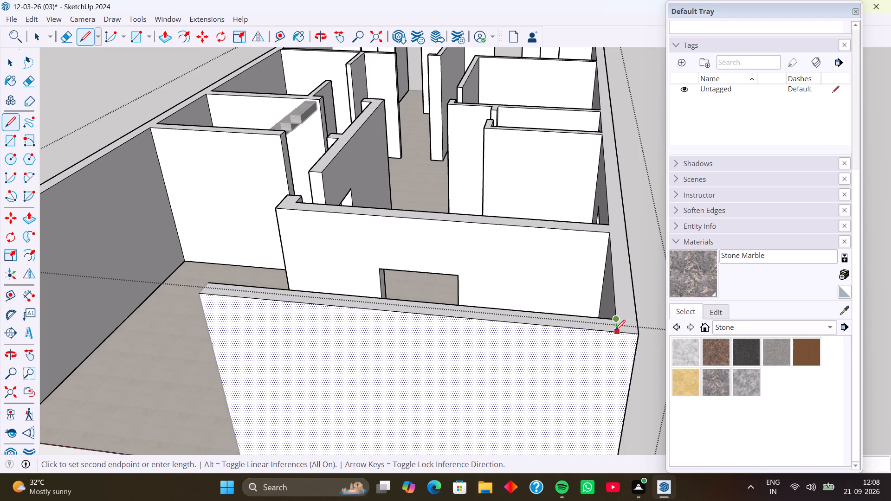
{"action": "left_click", "coordinate": [615, 333]}
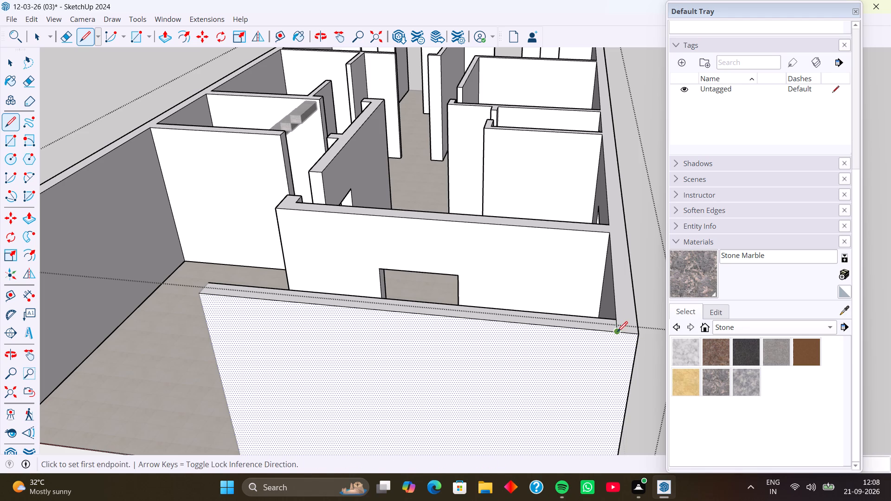
{"action": "left_click", "coordinate": [617, 332]}
{"action": "middle_click_drag", "start_coordinate": [610, 363], "coordinate": [612, 232]}
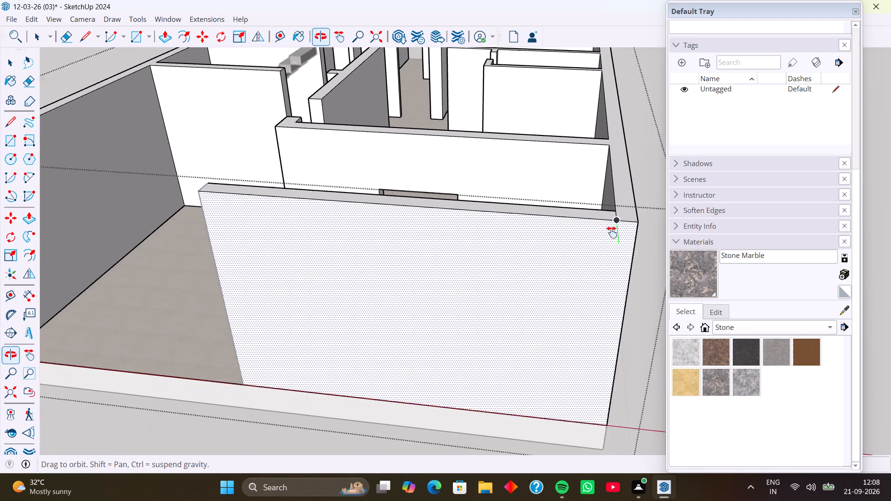
{"action": "middle_click_drag", "start_coordinate": [612, 232], "coordinate": [613, 188]}
{"action": "key", "text": "Up"}
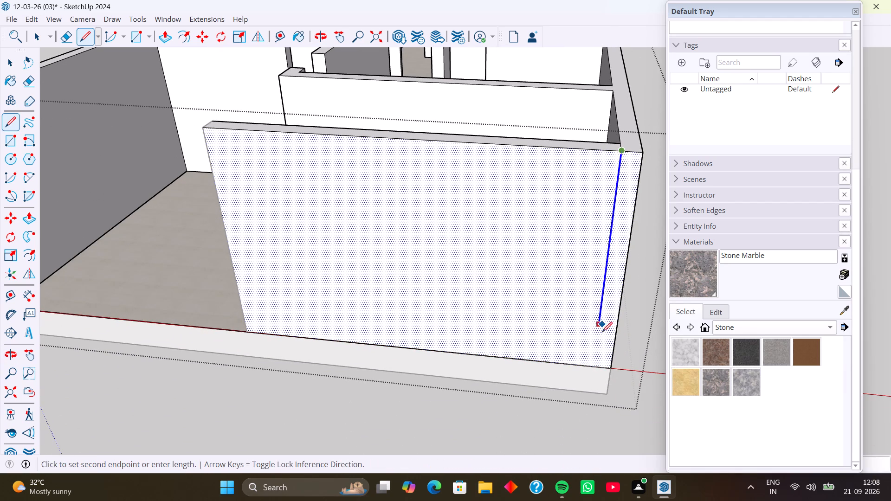
{"action": "left_click", "coordinate": [592, 367]}
Push the front wall's top face down, first by 7' and finally by 5', leaving the corner strip at full height.
{"action": "middle_click_drag", "start_coordinate": [586, 271], "coordinate": [576, 353]}
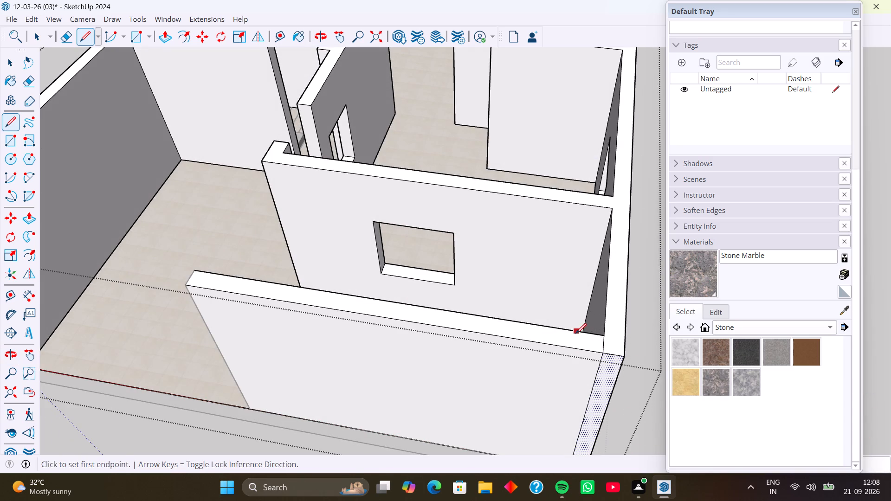
{"action": "key", "text": "p"}
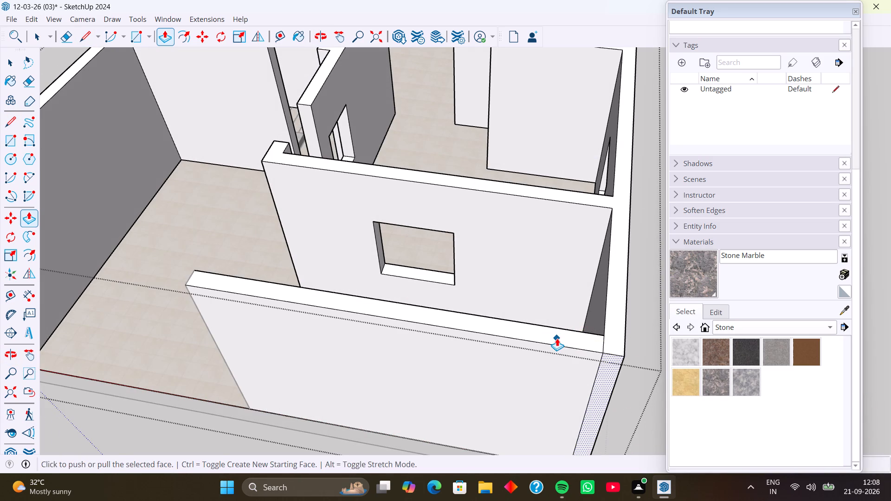
{"action": "middle_click_drag", "start_coordinate": [554, 334], "coordinate": [630, 346]}
{"action": "key", "text": "space"}
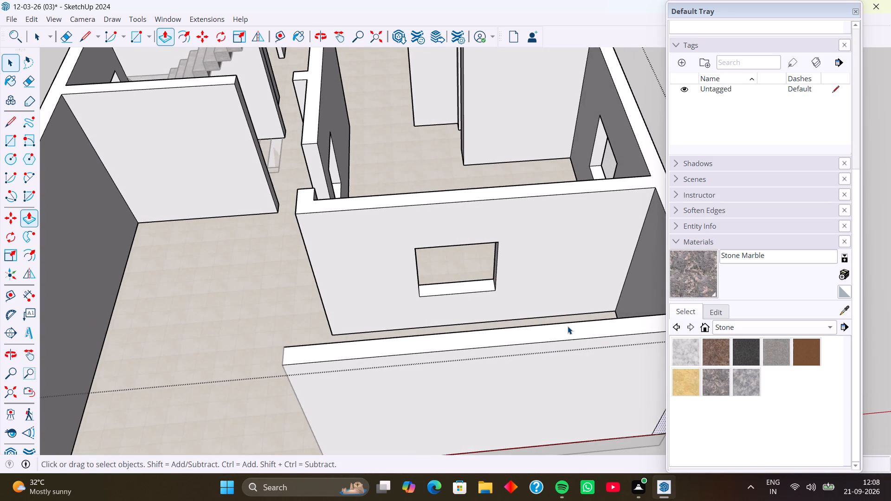
{"action": "left_click", "coordinate": [568, 326]}
{"action": "key", "text": "p"}
{"action": "left_click", "coordinate": [568, 329]}
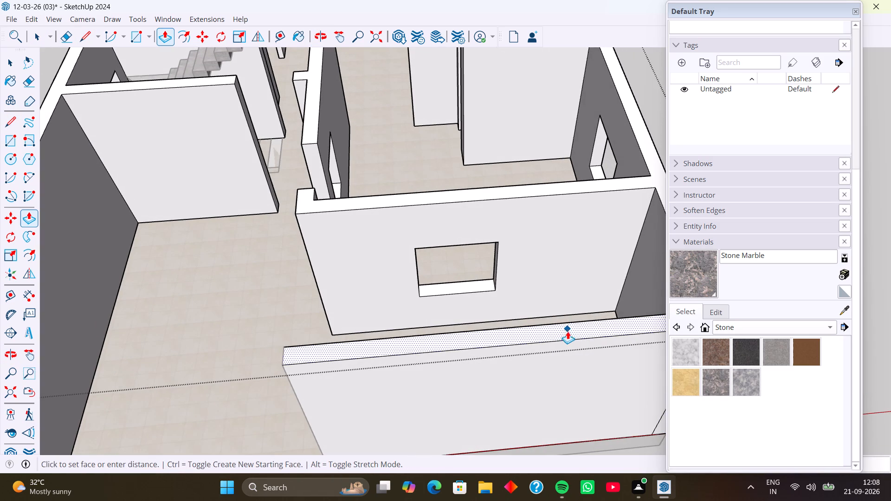
{"action": "scroll", "coordinate": [564, 367], "scroll_direction": "down", "scroll_amount": 5}
{"action": "middle_click_drag", "start_coordinate": [564, 367], "coordinate": [549, 244]}
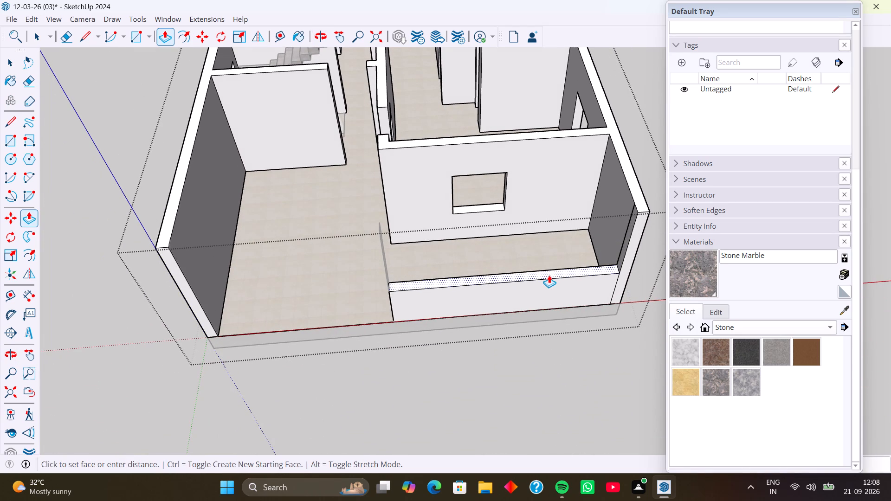
{"action": "key", "text": "7"}
{"action": "key", "text": "apostrophe"}
{"action": "key", "text": "Return"}
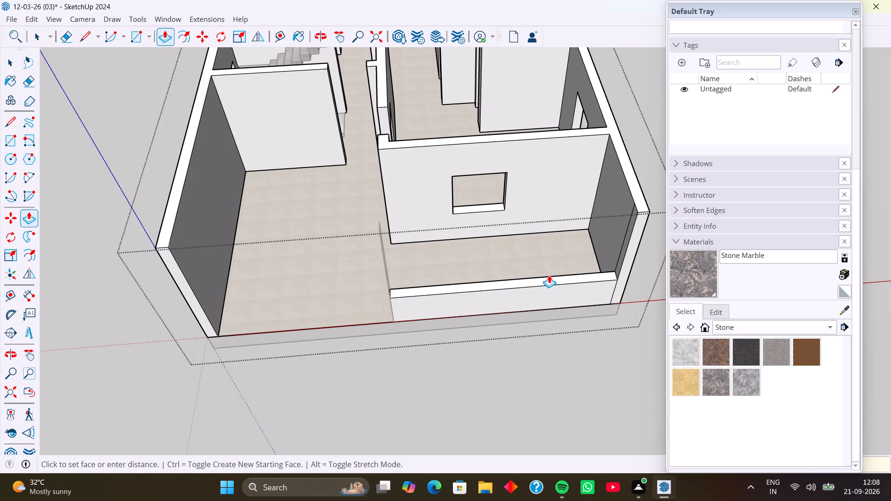
{"action": "type", "text": "5'"}
{"action": "key", "text": "Return"}
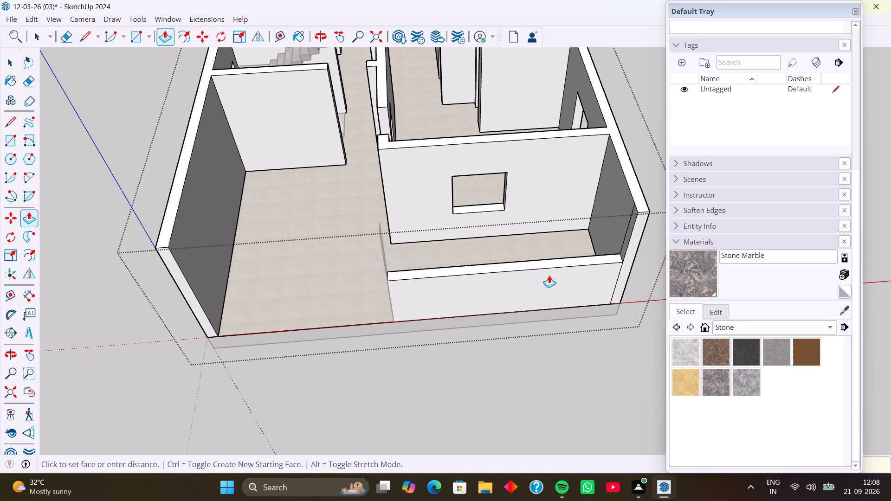
Examine the lowered front wall from the front and side, and close the walls group.
{"action": "middle_click_drag", "start_coordinate": [599, 275], "coordinate": [582, 135]}
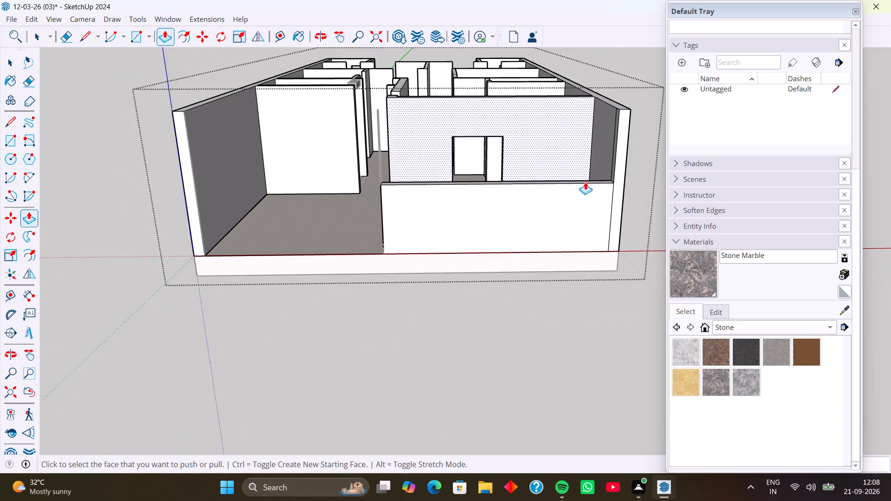
{"action": "middle_click_drag", "start_coordinate": [585, 182], "coordinate": [551, 170]}
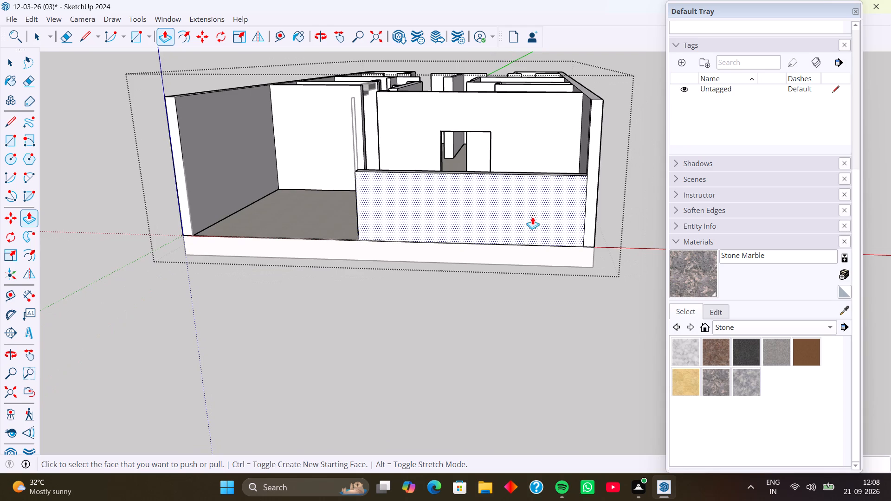
{"action": "middle_click_drag", "start_coordinate": [514, 195], "coordinate": [650, 192]}
{"action": "middle_click_drag", "start_coordinate": [549, 201], "coordinate": [634, 193]}
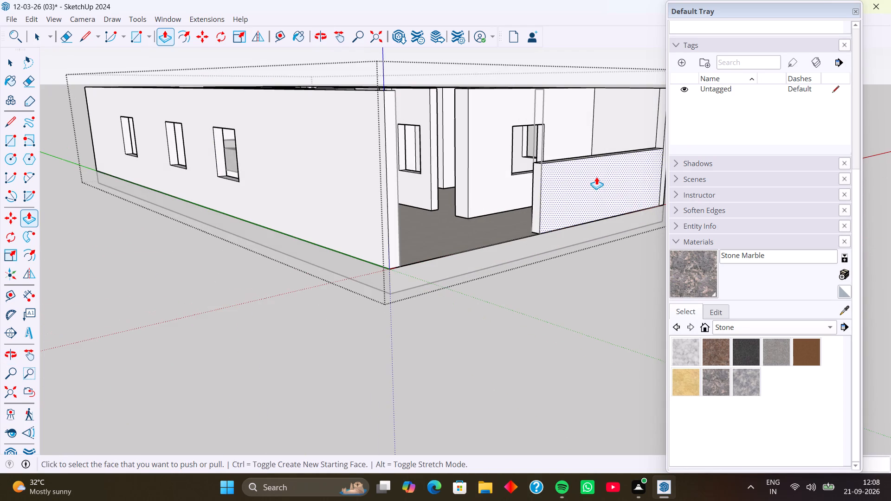
{"action": "scroll", "coordinate": [586, 189], "scroll_direction": "down", "scroll_amount": 2}
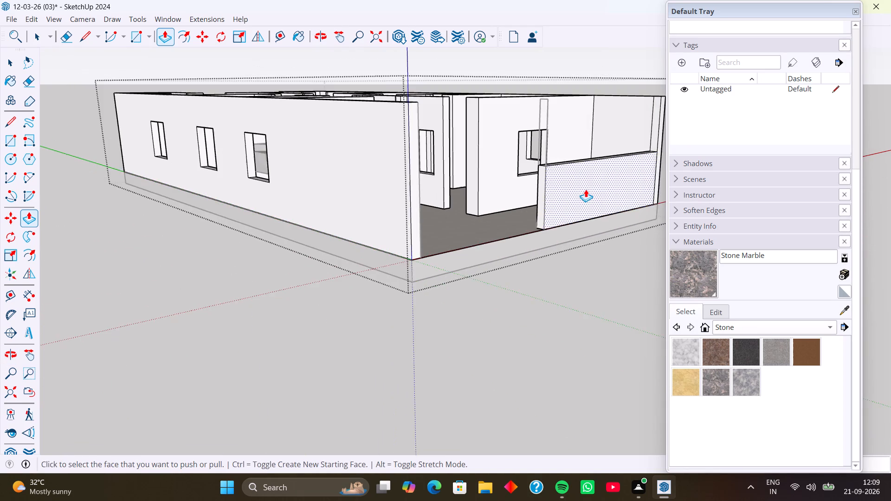
{"action": "middle_click_drag", "start_coordinate": [586, 189], "coordinate": [513, 269], "text": "shift"}
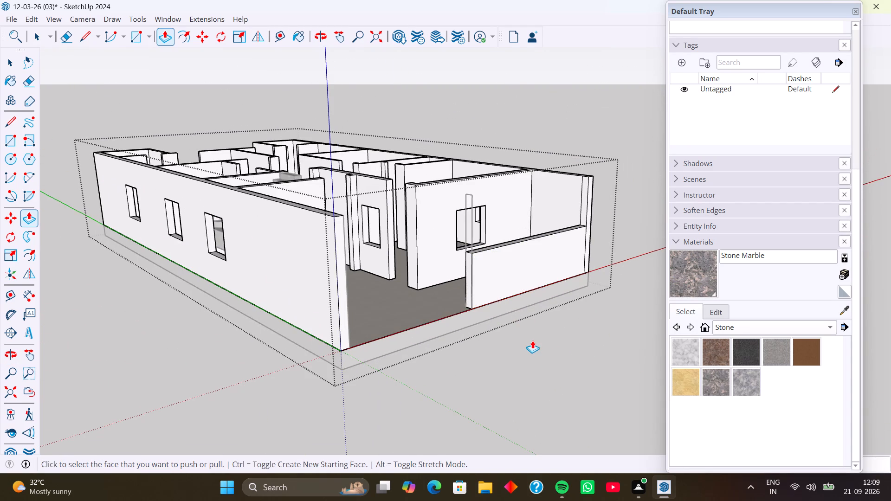
{"action": "middle_click_drag", "start_coordinate": [574, 315], "coordinate": [546, 322]}
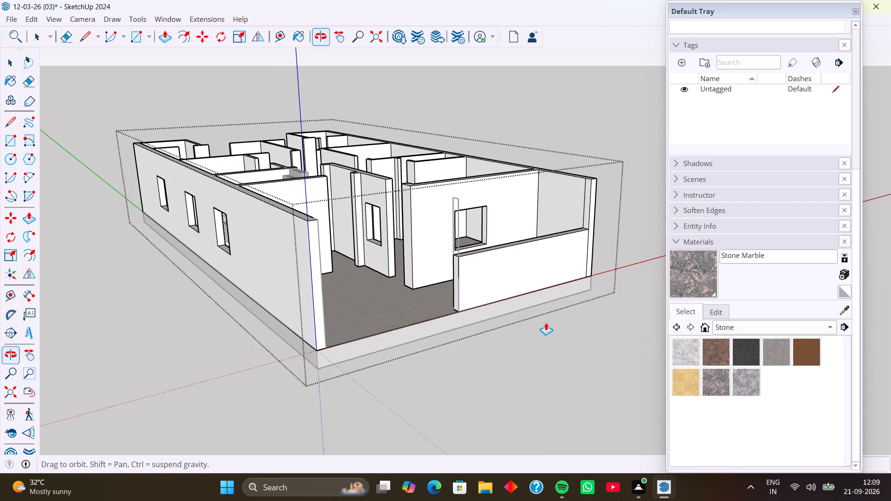
{"action": "key", "text": "space"}
{"action": "left_click", "coordinate": [575, 328]}
{"action": "middle_click_drag", "start_coordinate": [546, 298], "coordinate": [613, 349]}
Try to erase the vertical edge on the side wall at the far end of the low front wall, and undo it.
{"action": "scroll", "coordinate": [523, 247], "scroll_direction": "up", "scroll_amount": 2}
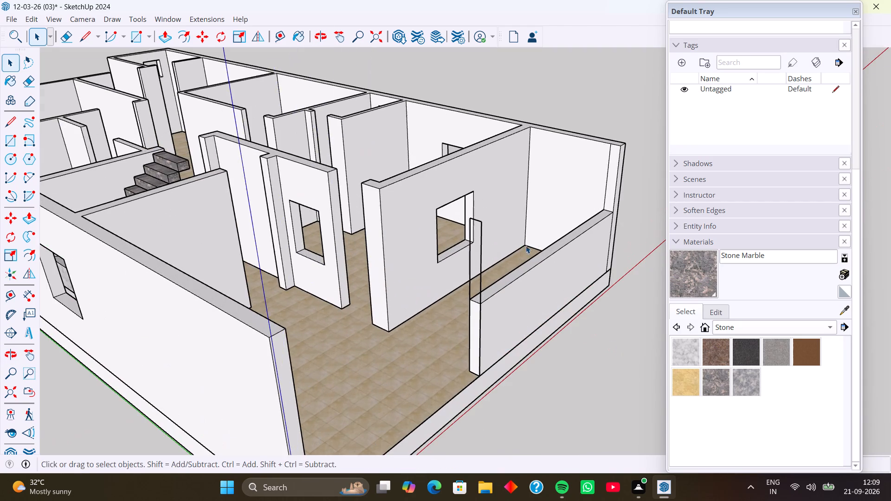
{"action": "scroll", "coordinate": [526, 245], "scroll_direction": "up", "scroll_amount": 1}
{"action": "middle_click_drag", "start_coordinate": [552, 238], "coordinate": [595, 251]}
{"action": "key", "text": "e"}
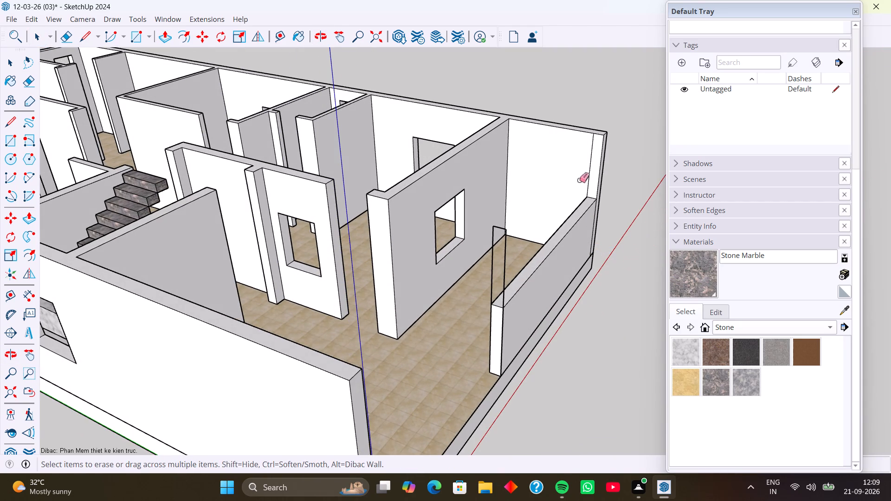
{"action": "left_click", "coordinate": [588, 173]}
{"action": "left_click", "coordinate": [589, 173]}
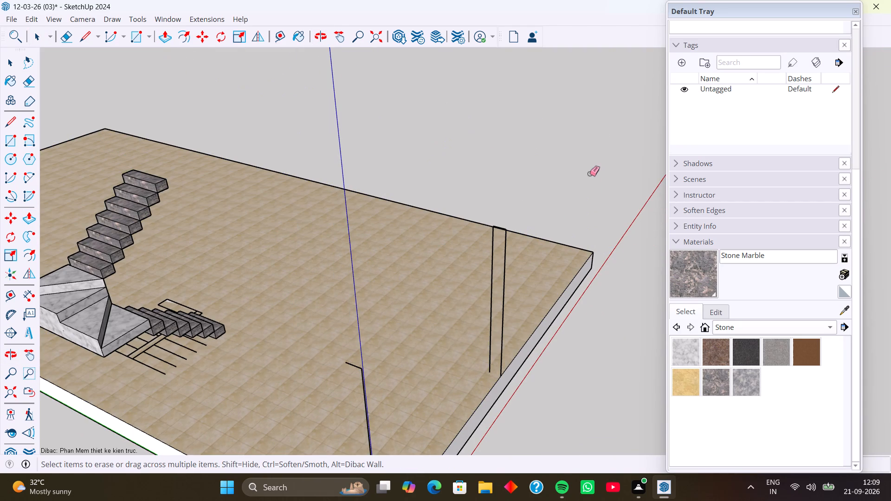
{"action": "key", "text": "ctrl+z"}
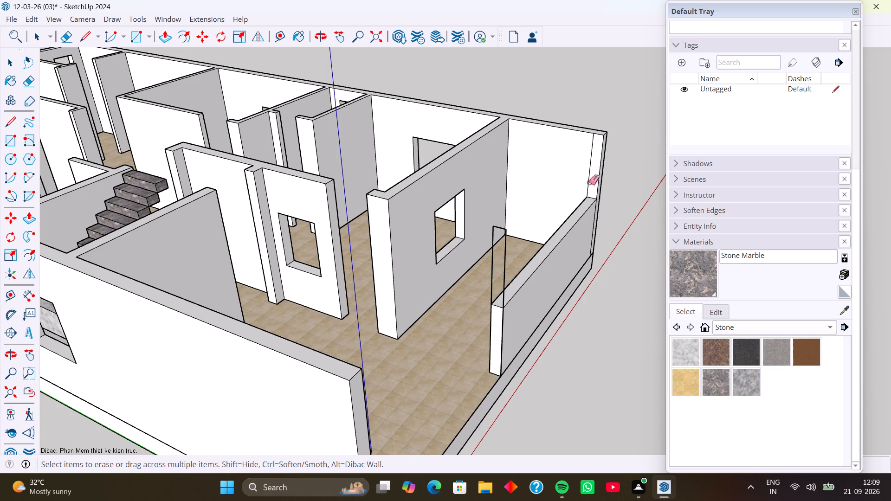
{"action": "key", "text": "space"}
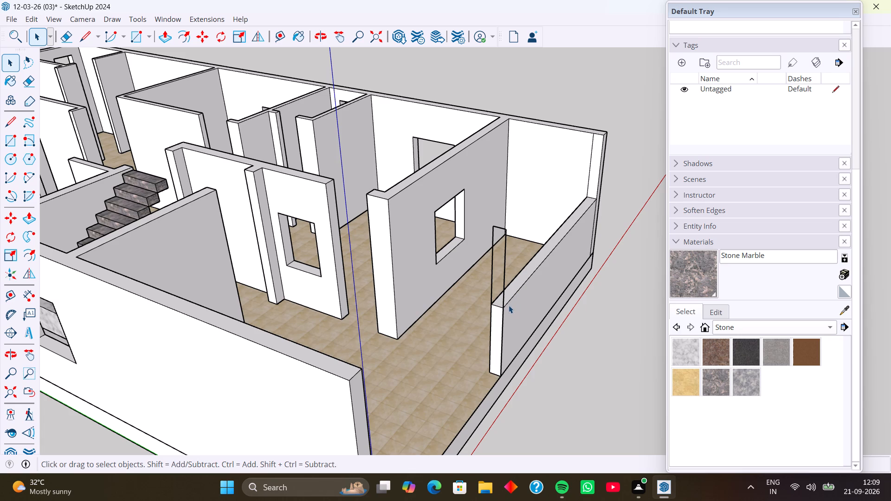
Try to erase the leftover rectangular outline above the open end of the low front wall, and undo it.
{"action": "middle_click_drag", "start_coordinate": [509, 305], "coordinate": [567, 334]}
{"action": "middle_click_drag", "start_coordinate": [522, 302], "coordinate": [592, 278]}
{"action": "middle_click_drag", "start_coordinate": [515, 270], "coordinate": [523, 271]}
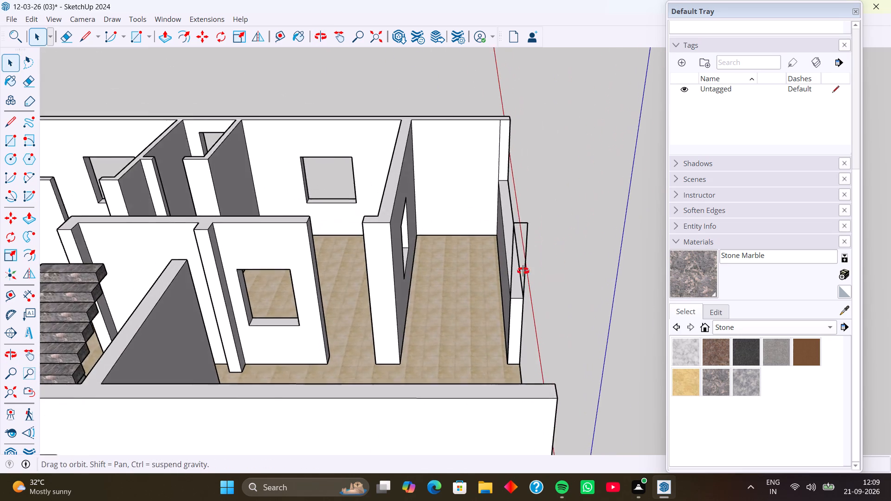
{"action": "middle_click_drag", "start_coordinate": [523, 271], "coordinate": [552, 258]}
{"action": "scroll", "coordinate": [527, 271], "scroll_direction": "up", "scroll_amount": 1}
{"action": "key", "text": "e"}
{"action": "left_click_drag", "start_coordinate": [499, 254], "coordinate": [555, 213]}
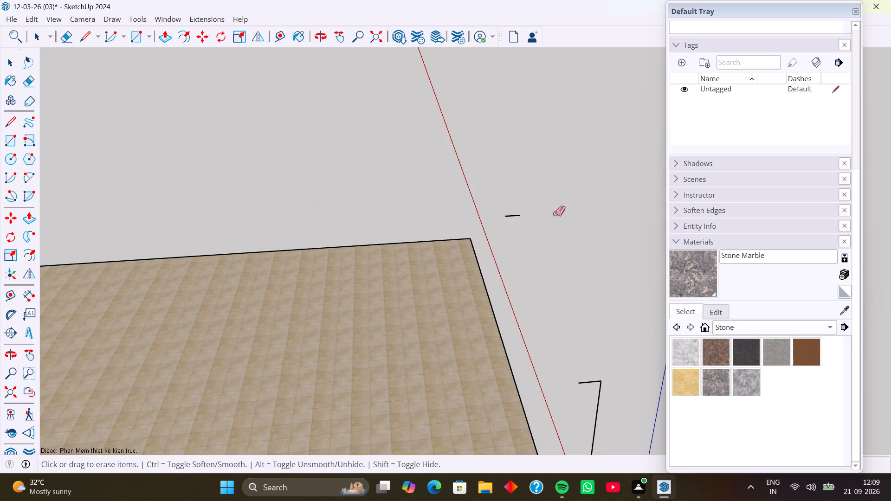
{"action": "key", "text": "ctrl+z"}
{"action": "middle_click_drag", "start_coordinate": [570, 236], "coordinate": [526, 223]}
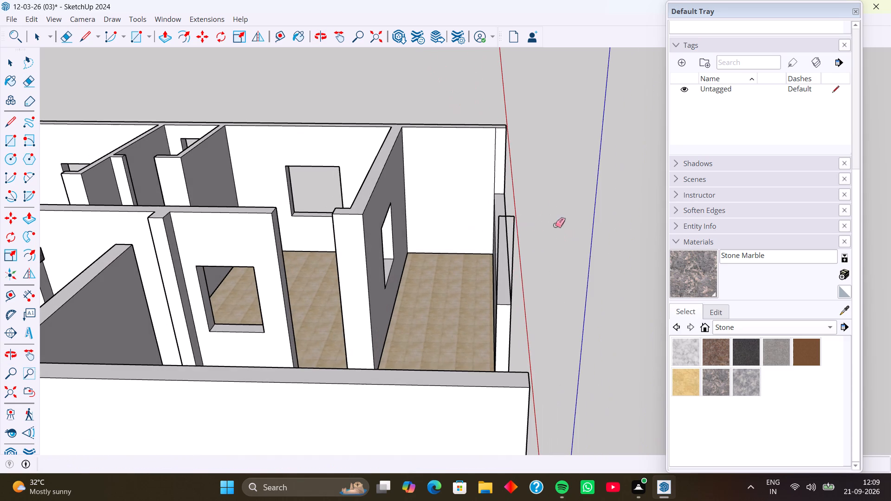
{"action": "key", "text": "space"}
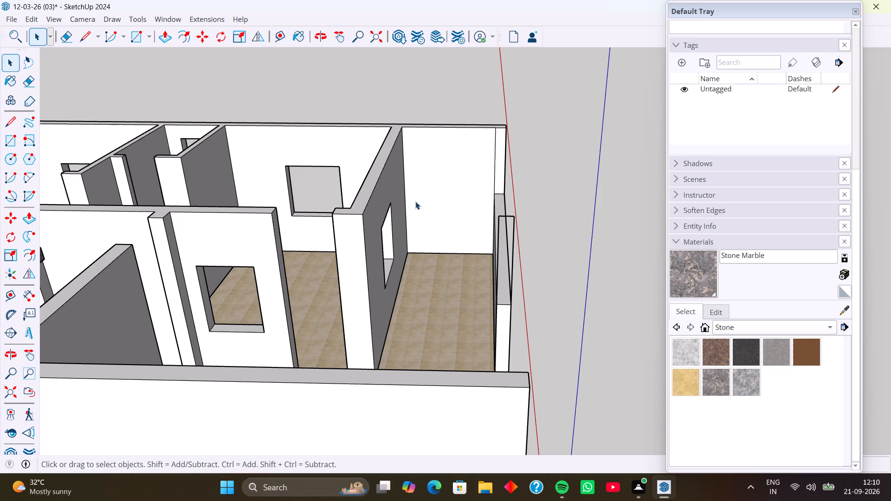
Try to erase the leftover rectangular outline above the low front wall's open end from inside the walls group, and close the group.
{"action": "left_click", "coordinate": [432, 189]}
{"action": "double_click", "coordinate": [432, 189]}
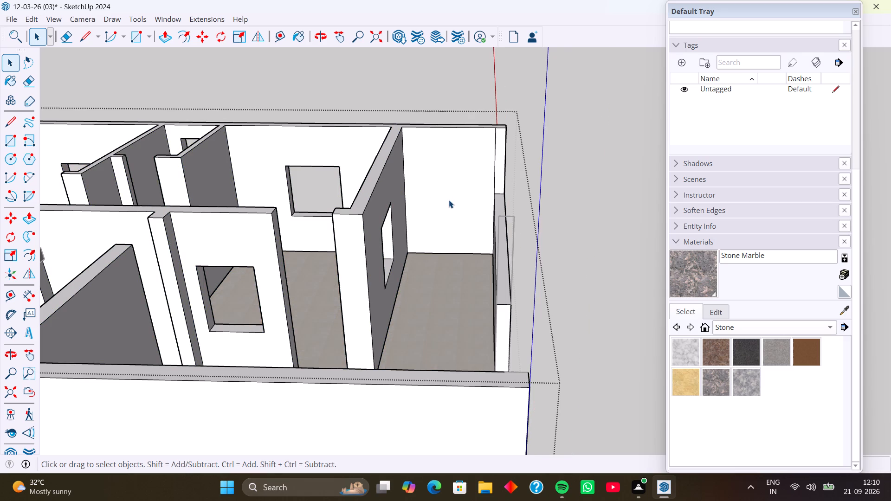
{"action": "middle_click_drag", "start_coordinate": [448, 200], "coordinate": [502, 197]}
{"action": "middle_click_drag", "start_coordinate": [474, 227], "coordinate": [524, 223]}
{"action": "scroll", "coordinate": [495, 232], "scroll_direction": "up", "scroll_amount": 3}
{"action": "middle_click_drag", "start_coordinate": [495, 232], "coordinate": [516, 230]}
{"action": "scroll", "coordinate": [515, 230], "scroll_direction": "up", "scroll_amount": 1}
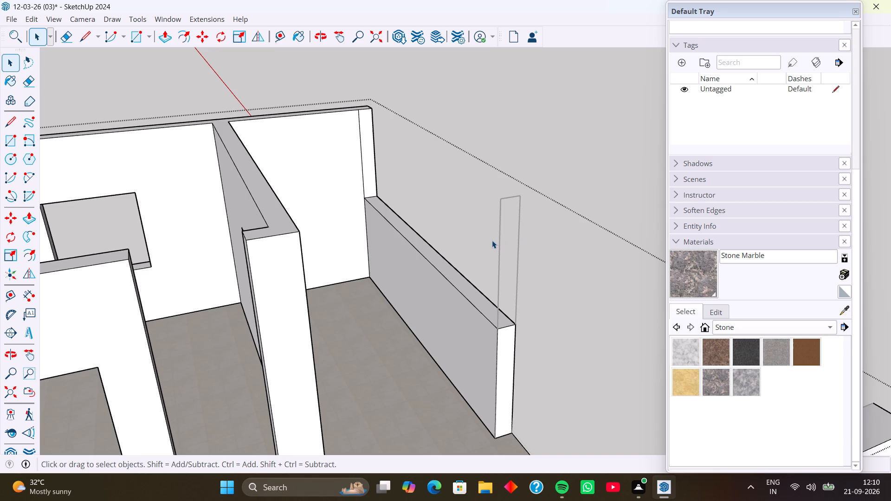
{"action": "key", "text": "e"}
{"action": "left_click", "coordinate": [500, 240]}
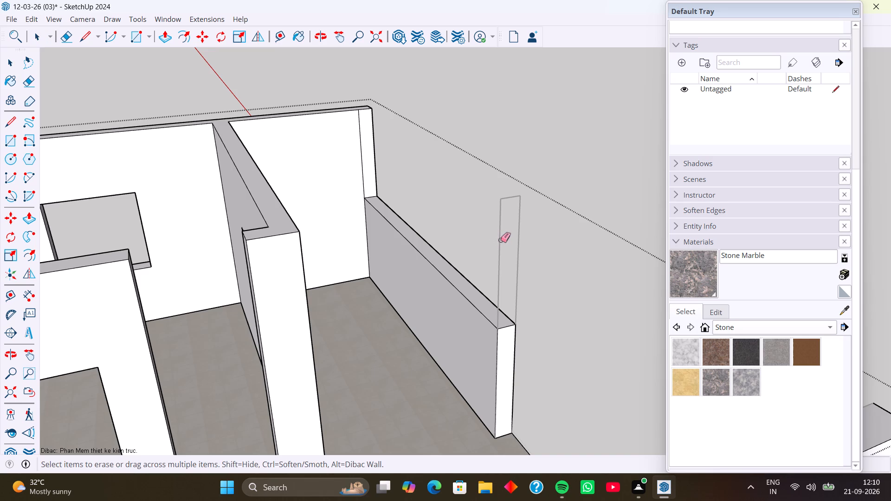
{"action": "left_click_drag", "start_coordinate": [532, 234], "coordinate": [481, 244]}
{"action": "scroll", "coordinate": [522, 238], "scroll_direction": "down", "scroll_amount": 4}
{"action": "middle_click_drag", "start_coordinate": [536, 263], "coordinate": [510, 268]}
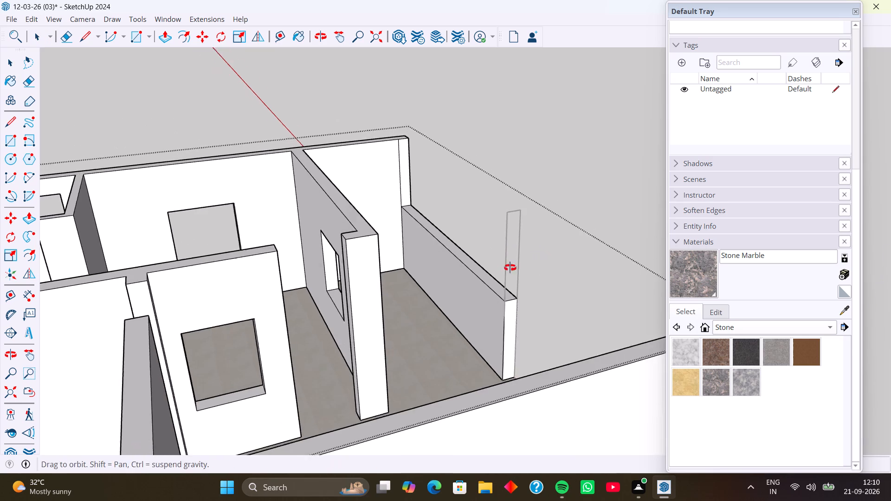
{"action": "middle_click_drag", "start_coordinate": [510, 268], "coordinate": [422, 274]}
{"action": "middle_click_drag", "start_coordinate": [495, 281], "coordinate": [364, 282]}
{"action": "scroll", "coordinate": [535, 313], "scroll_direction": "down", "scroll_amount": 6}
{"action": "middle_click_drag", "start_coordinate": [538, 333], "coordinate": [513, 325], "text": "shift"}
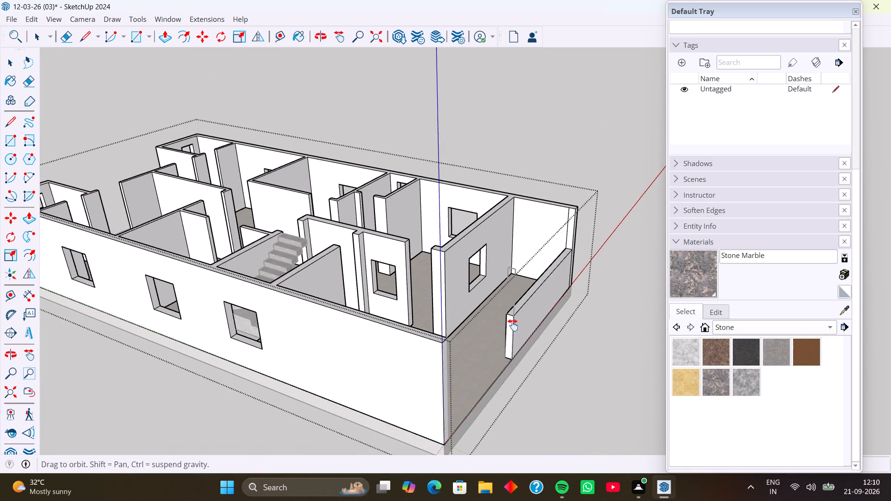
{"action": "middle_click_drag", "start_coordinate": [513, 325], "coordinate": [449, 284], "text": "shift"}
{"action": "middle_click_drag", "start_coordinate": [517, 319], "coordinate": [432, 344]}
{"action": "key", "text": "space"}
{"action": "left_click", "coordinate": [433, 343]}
Delete the two vertical edges and short top edge of the leftover outline above the low front wall's open end.
{"action": "scroll", "coordinate": [418, 243], "scroll_direction": "up", "scroll_amount": 4}
{"action": "middle_click_drag", "start_coordinate": [412, 245], "coordinate": [354, 273]}
{"action": "middle_click_drag", "start_coordinate": [382, 269], "coordinate": [316, 272]}
{"action": "scroll", "coordinate": [375, 248], "scroll_direction": "up", "scroll_amount": 1}
{"action": "middle_click_drag", "start_coordinate": [375, 247], "coordinate": [297, 250]}
{"action": "scroll", "coordinate": [286, 200], "scroll_direction": "up", "scroll_amount": 3}
{"action": "left_click", "coordinate": [295, 191]}
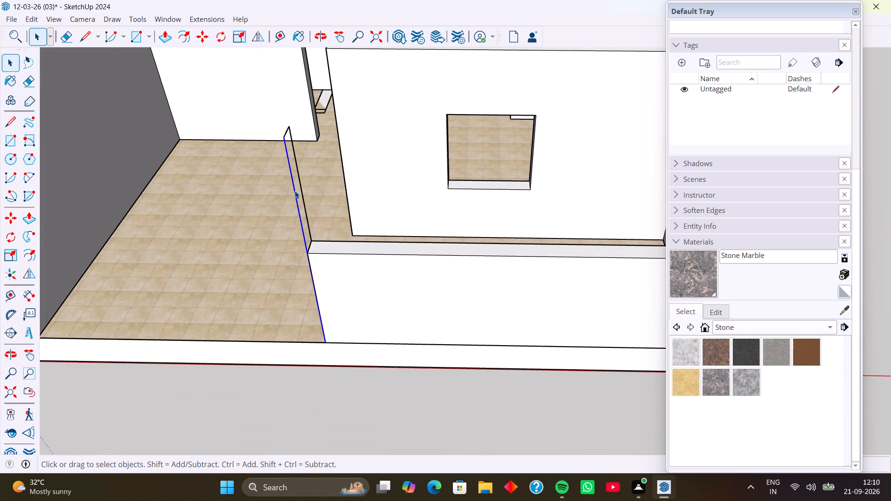
{"action": "key", "text": "Delete"}
{"action": "left_click", "coordinate": [303, 193]}
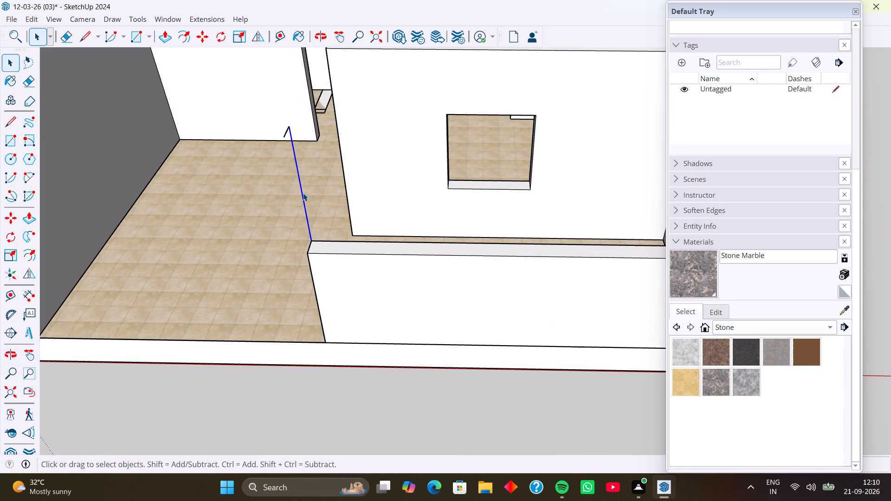
{"action": "key", "text": "Delete"}
{"action": "left_click", "coordinate": [286, 130]}
{"action": "key", "text": "Delete"}
Open the walls group and delete the vertical edge on the side wall's inner face above the low front wall's far end.
{"action": "middle_click_drag", "start_coordinate": [310, 219], "coordinate": [472, 269]}
{"action": "scroll", "coordinate": [465, 244], "scroll_direction": "down", "scroll_amount": 3}
{"action": "middle_click_drag", "start_coordinate": [457, 238], "coordinate": [451, 238]}
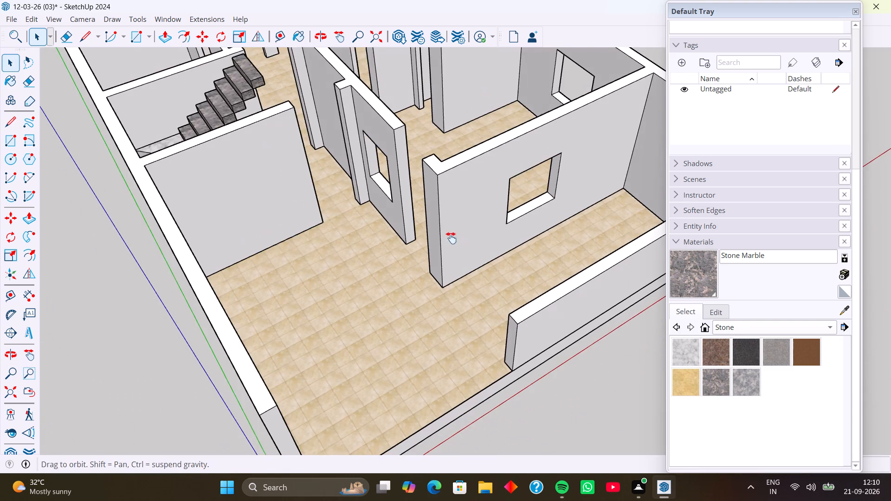
{"action": "middle_click_drag", "start_coordinate": [451, 238], "coordinate": [313, 261]}
{"action": "middle_click_drag", "start_coordinate": [324, 269], "coordinate": [518, 250]}
{"action": "scroll", "coordinate": [501, 141], "scroll_direction": "up", "scroll_amount": 8}
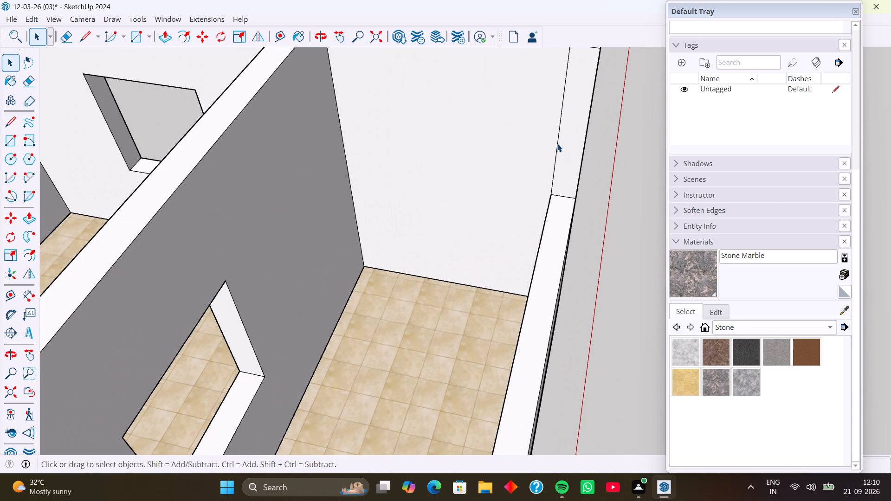
{"action": "left_click", "coordinate": [556, 145]}
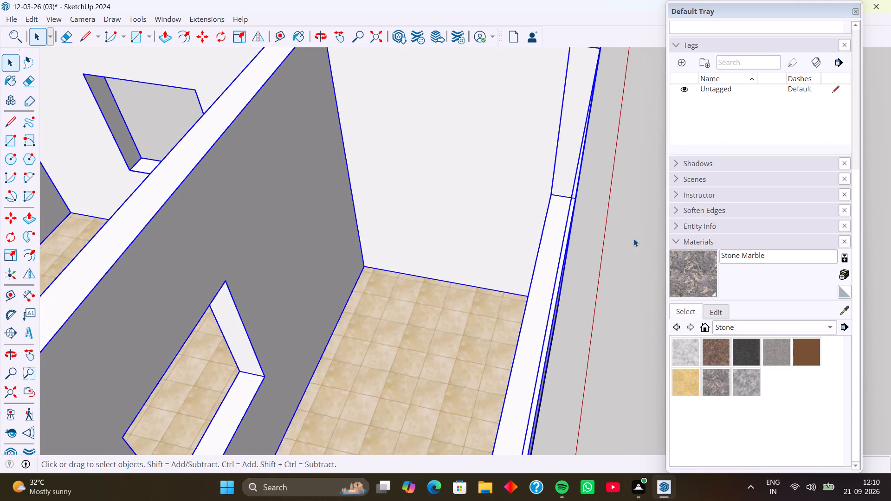
{"action": "left_click", "coordinate": [633, 239]}
{"action": "double_click", "coordinate": [633, 239]}
{"action": "double_click", "coordinate": [551, 234]}
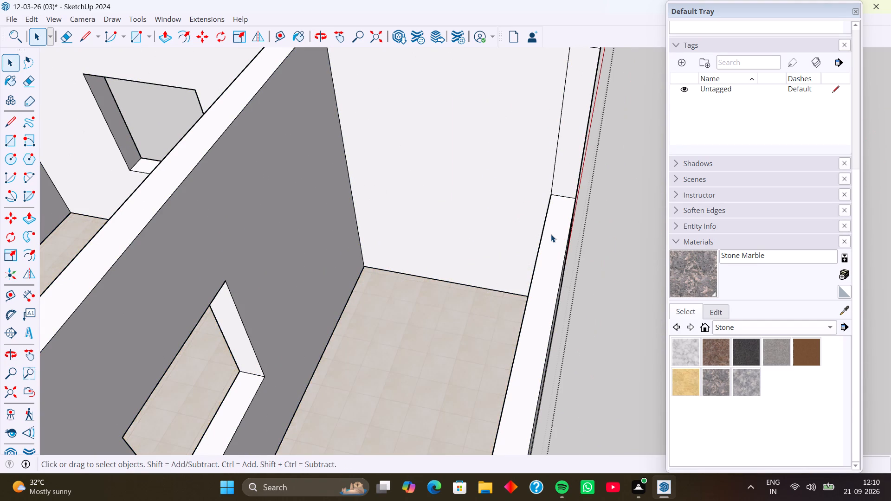
{"action": "left_click", "coordinate": [551, 234]}
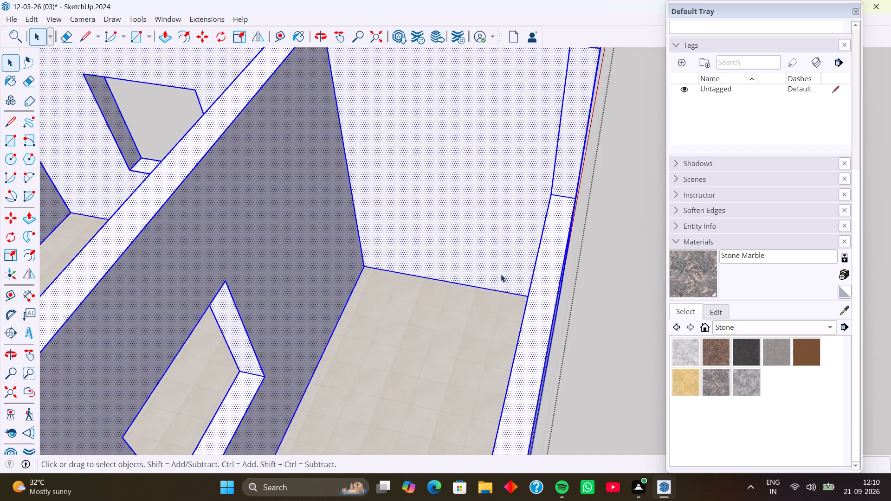
{"action": "left_click", "coordinate": [491, 303]}
{"action": "left_click", "coordinate": [555, 163]}
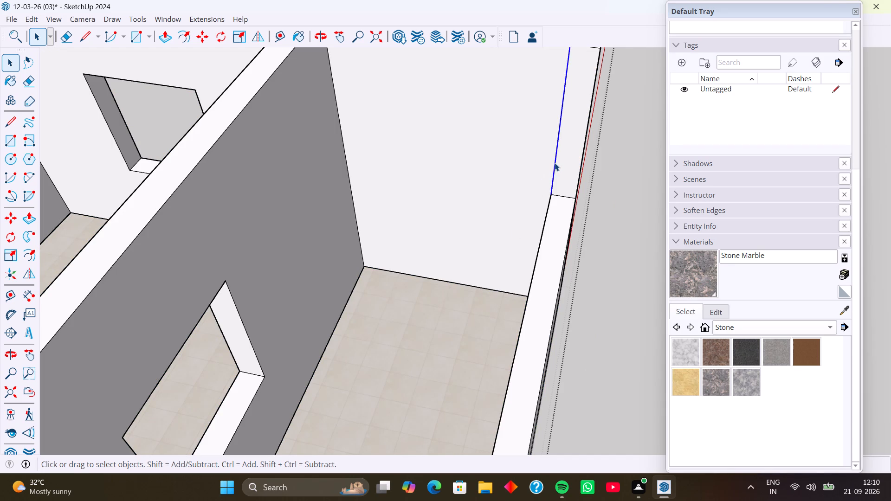
{"action": "key", "text": "Delete"}
Delete the vertical edge on the outer front face where the low front wall meets the full-height side wall.
{"action": "scroll", "coordinate": [550, 228], "scroll_direction": "down", "scroll_amount": 3}
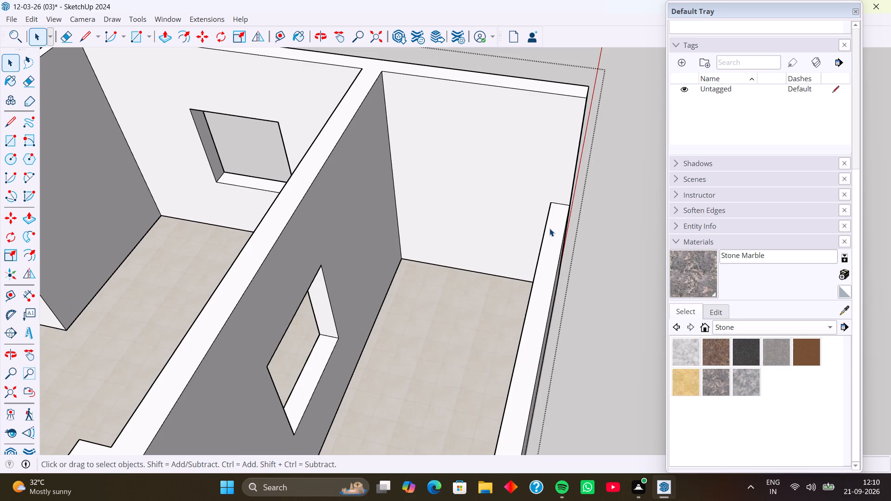
{"action": "scroll", "coordinate": [534, 173], "scroll_direction": "down", "scroll_amount": 3}
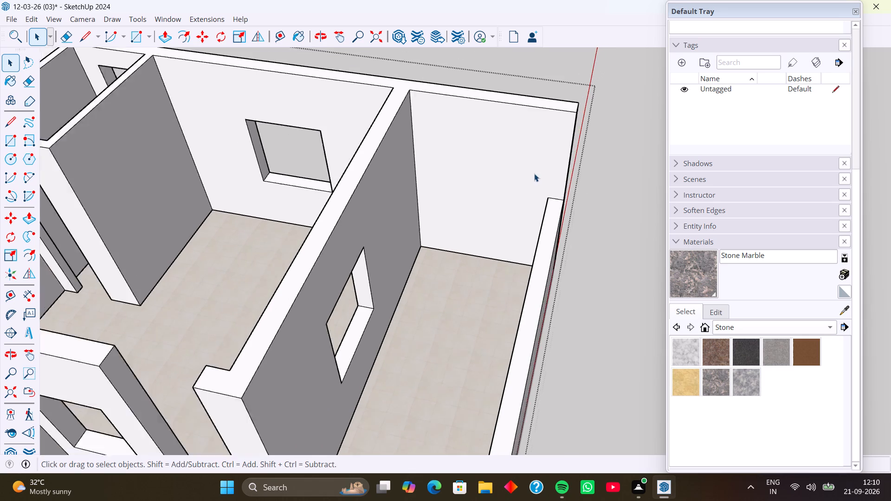
{"action": "scroll", "coordinate": [534, 173], "scroll_direction": "down", "scroll_amount": 5}
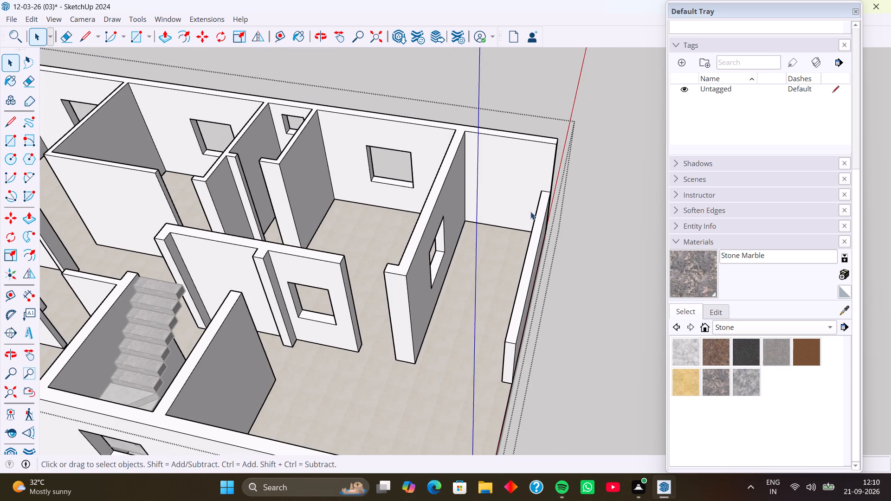
{"action": "scroll", "coordinate": [541, 223], "scroll_direction": "down", "scroll_amount": 6}
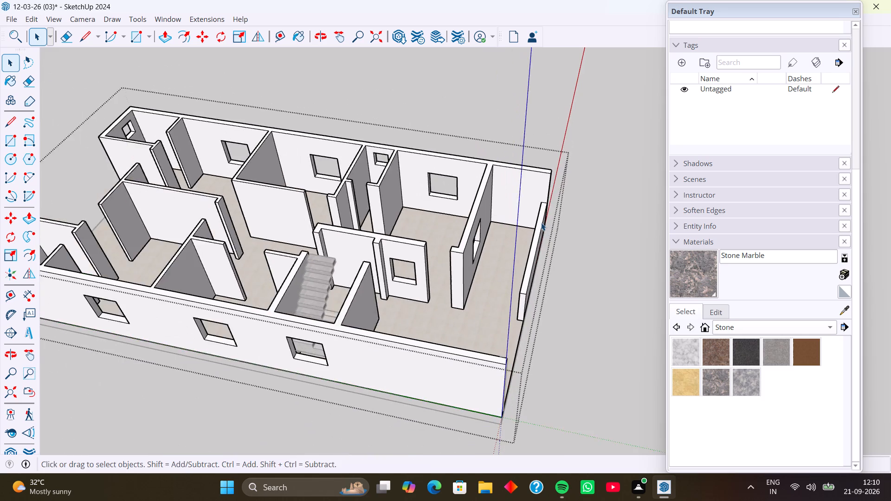
{"action": "middle_click_drag", "start_coordinate": [541, 223], "coordinate": [382, 197]}
{"action": "middle_click_drag", "start_coordinate": [500, 238], "coordinate": [360, 206]}
{"action": "middle_click_drag", "start_coordinate": [477, 270], "coordinate": [422, 237]}
{"action": "scroll", "coordinate": [422, 237], "scroll_direction": "up", "scroll_amount": 1}
{"action": "scroll", "coordinate": [528, 323], "scroll_direction": "up", "scroll_amount": 2}
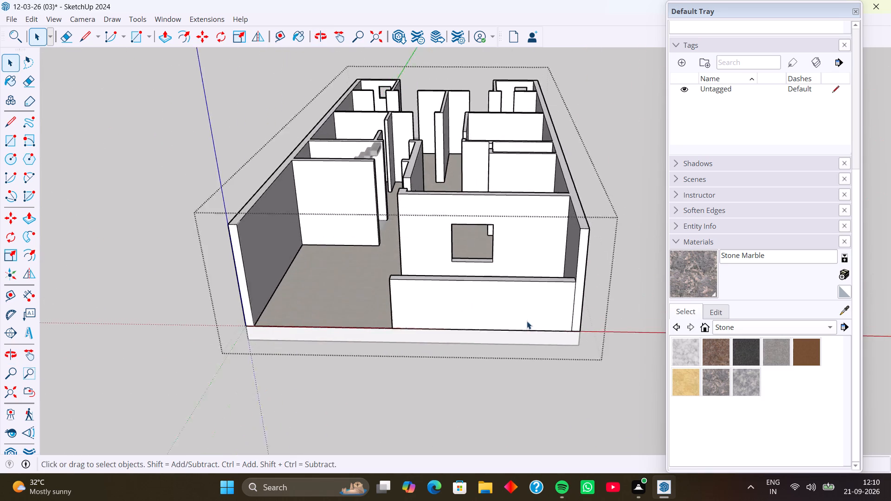
{"action": "scroll", "coordinate": [527, 321], "scroll_direction": "up", "scroll_amount": 3}
{"action": "middle_click_drag", "start_coordinate": [535, 314], "coordinate": [509, 238], "text": "shift"}
{"action": "scroll", "coordinate": [546, 230], "scroll_direction": "up", "scroll_amount": 3}
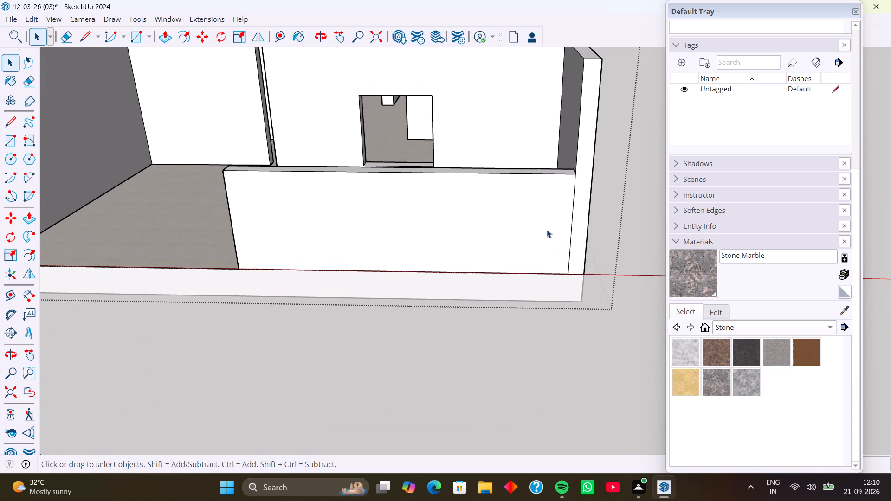
{"action": "left_click", "coordinate": [572, 236]}
{"action": "key", "text": "Delete"}
Examine the cleaned-up front wall and the house exterior from the front and the window side.
{"action": "scroll", "coordinate": [477, 225], "scroll_direction": "down", "scroll_amount": 10}
{"action": "middle_click_drag", "start_coordinate": [443, 244], "coordinate": [449, 169]}
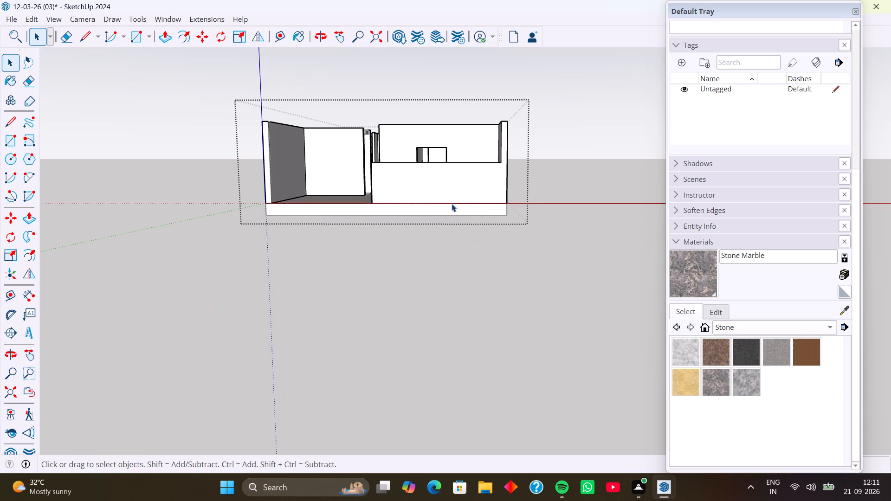
{"action": "middle_click_drag", "start_coordinate": [444, 205], "coordinate": [444, 228]}
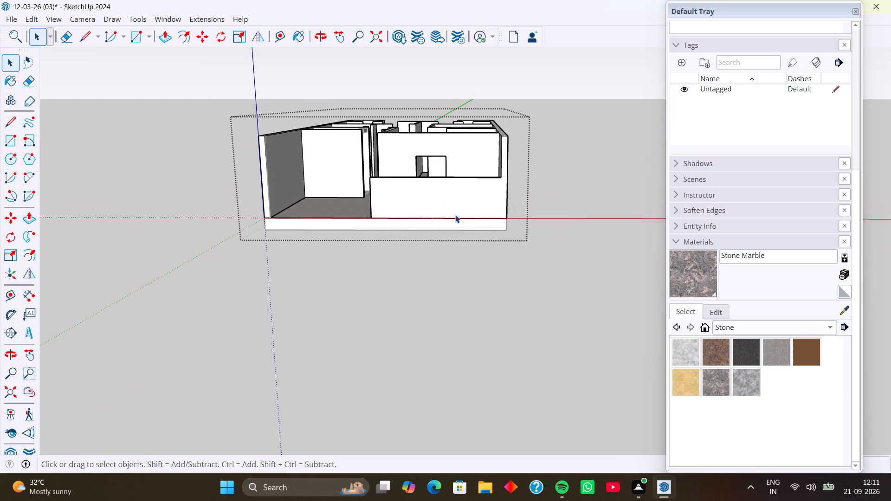
{"action": "middle_click_drag", "start_coordinate": [380, 212], "coordinate": [493, 216]}
{"action": "middle_click_drag", "start_coordinate": [389, 212], "coordinate": [484, 229]}
{"action": "middle_click_drag", "start_coordinate": [365, 234], "coordinate": [382, 230]}
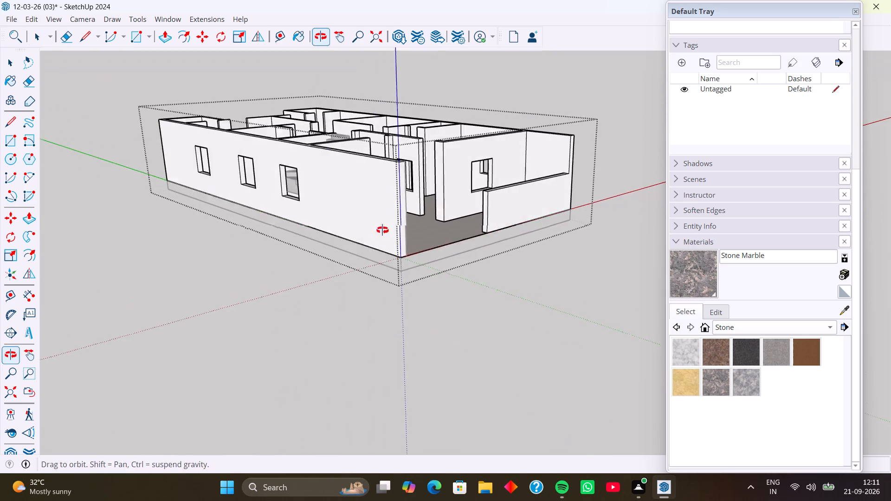
{"action": "middle_click_drag", "start_coordinate": [382, 230], "coordinate": [434, 246]}
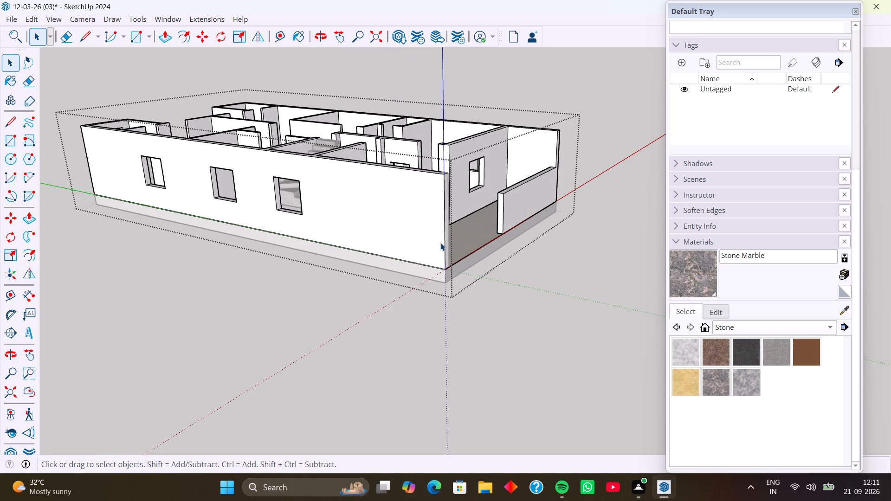
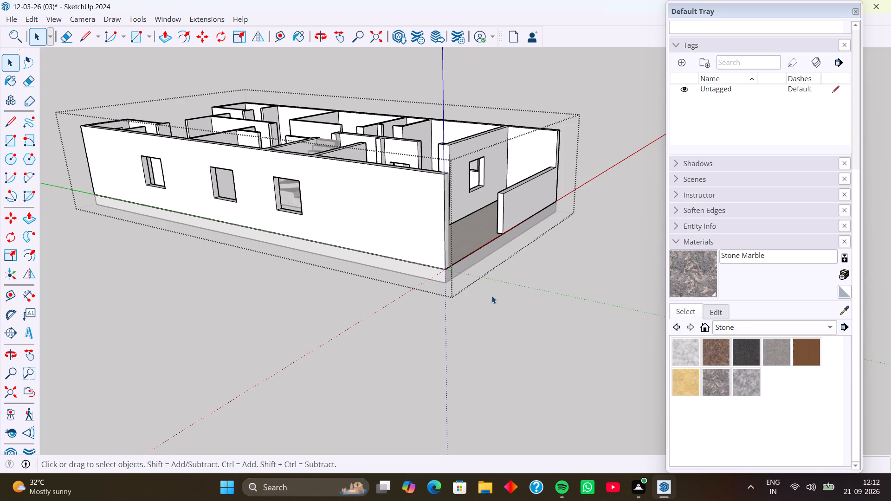
Examine the house from its front corner, the window side and above, and close the walls group.
{"action": "middle_click_drag", "start_coordinate": [491, 295], "coordinate": [324, 373]}
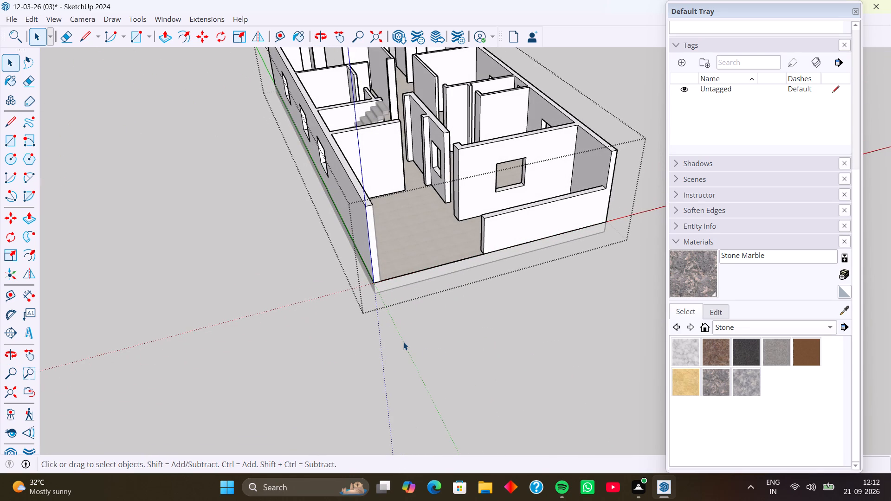
{"action": "middle_click_drag", "start_coordinate": [385, 341], "coordinate": [394, 340]}
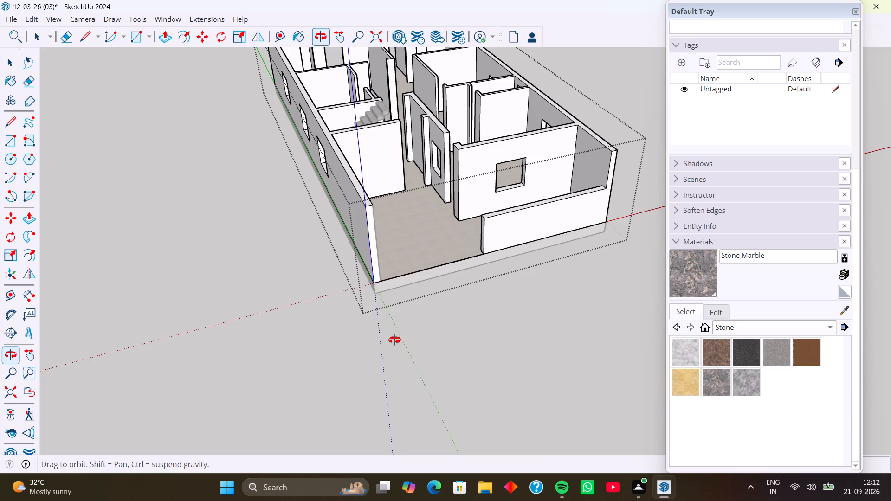
{"action": "middle_click_drag", "start_coordinate": [394, 340], "coordinate": [460, 337]}
{"action": "middle_click_drag", "start_coordinate": [403, 334], "coordinate": [517, 314]}
{"action": "scroll", "coordinate": [515, 314], "scroll_direction": "up", "scroll_amount": 1}
{"action": "middle_click_drag", "start_coordinate": [420, 334], "coordinate": [490, 310]}
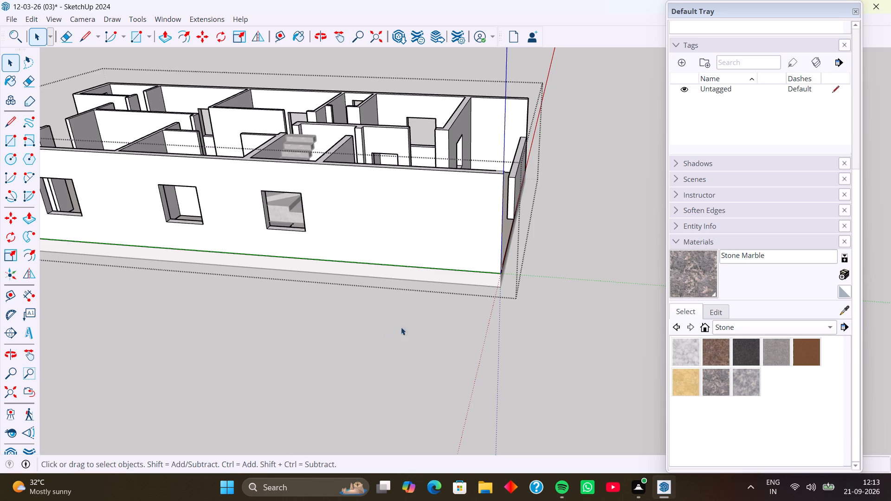
{"action": "middle_click_drag", "start_coordinate": [455, 302], "coordinate": [377, 346]}
{"action": "scroll", "coordinate": [377, 346], "scroll_direction": "down", "scroll_amount": 1}
{"action": "middle_click_drag", "start_coordinate": [450, 308], "coordinate": [372, 322]}
{"action": "scroll", "coordinate": [387, 298], "scroll_direction": "down", "scroll_amount": 4}
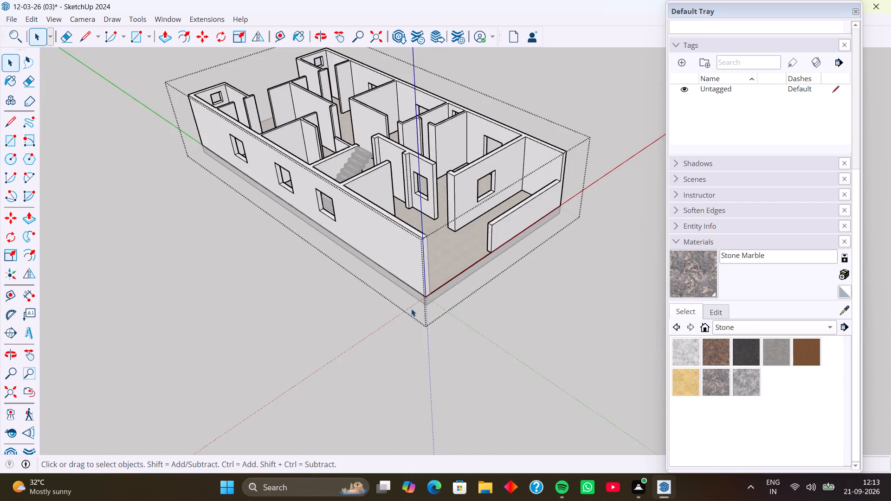
{"action": "middle_click_drag", "start_coordinate": [414, 309], "coordinate": [337, 370]}
{"action": "scroll", "coordinate": [461, 338], "scroll_direction": "down", "scroll_amount": 3}
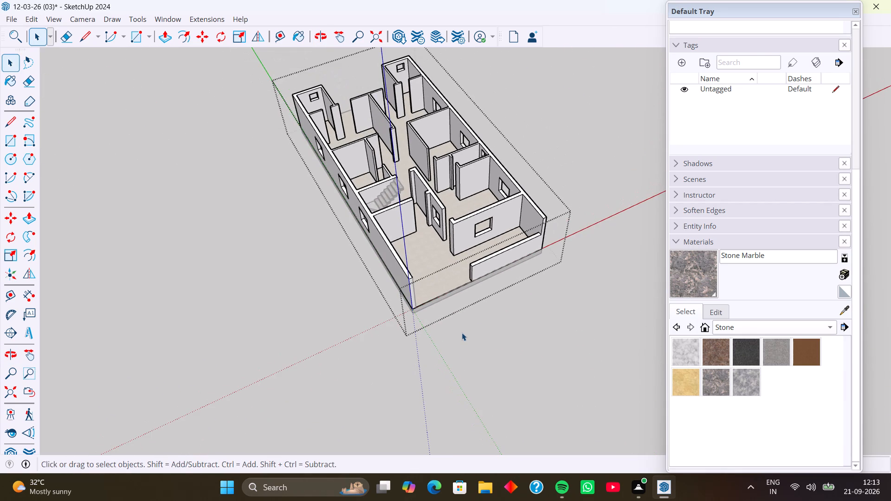
{"action": "middle_click_drag", "start_coordinate": [453, 307], "coordinate": [394, 387], "text": "shift"}
{"action": "middle_click_drag", "start_coordinate": [447, 372], "coordinate": [374, 387]}
{"action": "scroll", "coordinate": [374, 364], "scroll_direction": "down", "scroll_amount": 4}
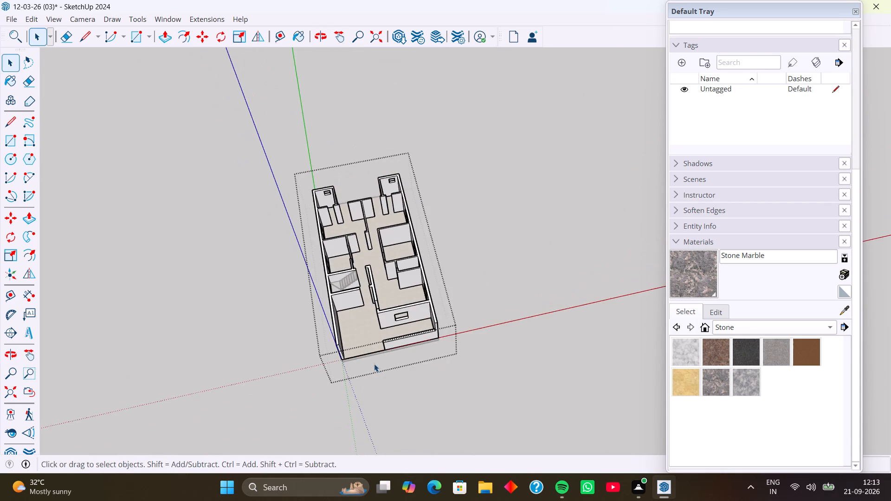
{"action": "scroll", "coordinate": [374, 364], "scroll_direction": "down", "scroll_amount": 1}
{"action": "middle_click_drag", "start_coordinate": [379, 360], "coordinate": [372, 426], "text": "shift"}
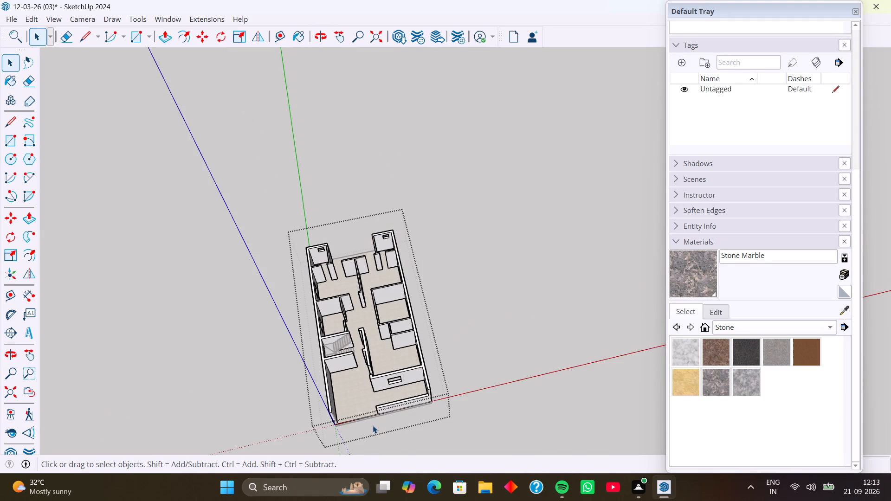
{"action": "scroll", "coordinate": [338, 351], "scroll_direction": "up", "scroll_amount": 7}
{"action": "middle_click_drag", "start_coordinate": [355, 354], "coordinate": [309, 346]}
{"action": "scroll", "coordinate": [398, 369], "scroll_direction": "down", "scroll_amount": 4}
{"action": "middle_click_drag", "start_coordinate": [419, 399], "coordinate": [404, 430]}
{"action": "scroll", "coordinate": [400, 378], "scroll_direction": "down", "scroll_amount": 3}
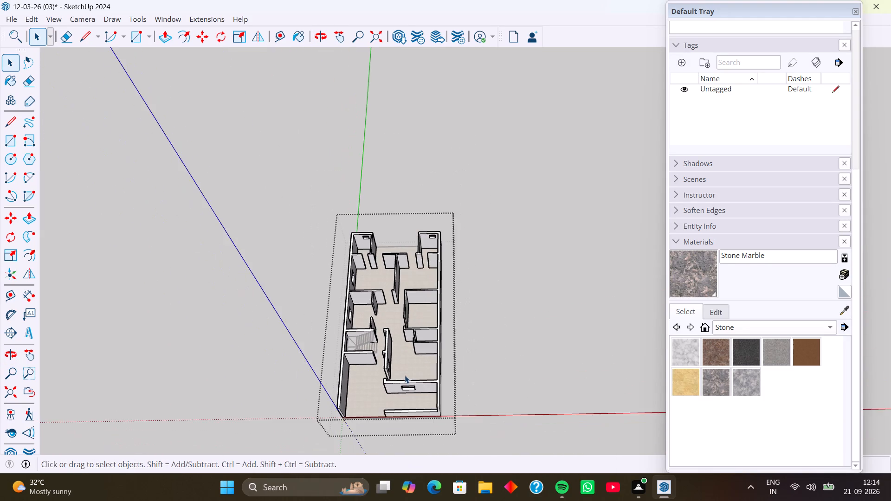
{"action": "middle_click_drag", "start_coordinate": [405, 375], "coordinate": [397, 405]}
{"action": "left_click", "coordinate": [484, 368]}
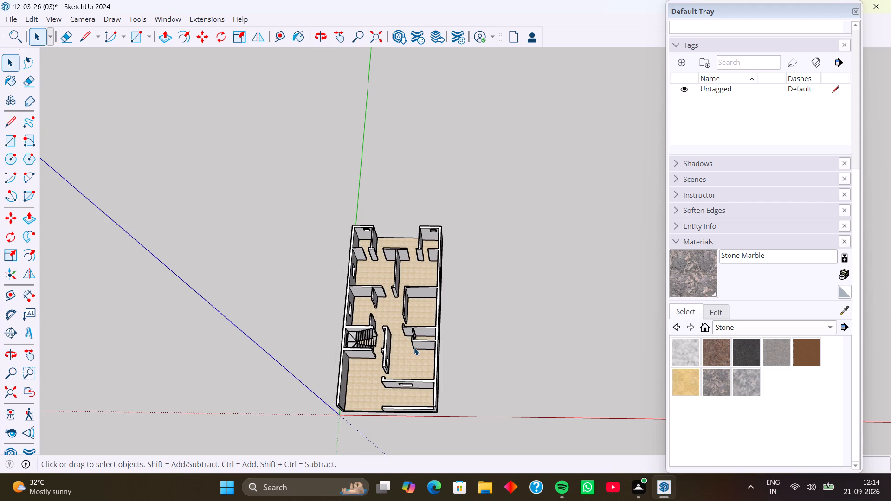
Examine the interior rooms, staircase and tiled floor from above and from the front of the house.
{"action": "scroll", "coordinate": [412, 350], "scroll_direction": "up", "scroll_amount": 8}
{"action": "middle_click_drag", "start_coordinate": [409, 363], "coordinate": [393, 300]}
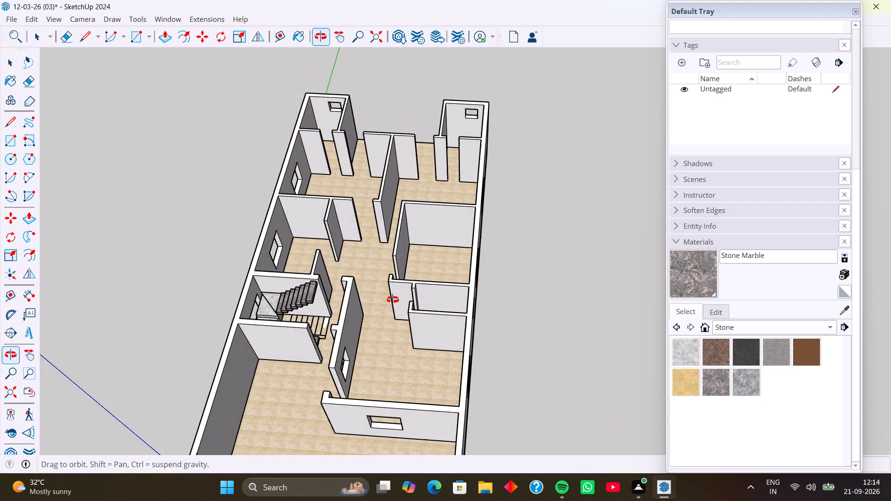
{"action": "middle_click_drag", "start_coordinate": [393, 300], "coordinate": [392, 291]}
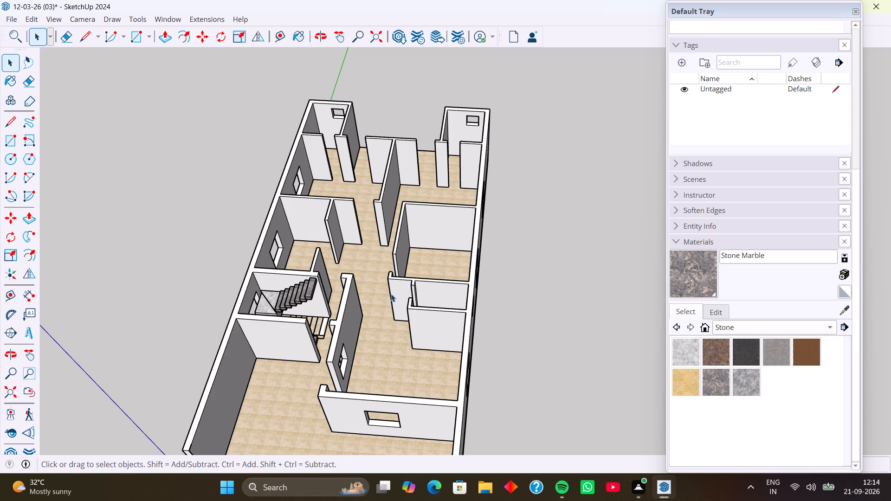
{"action": "scroll", "coordinate": [407, 336], "scroll_direction": "down", "scroll_amount": 3}
{"action": "middle_click_drag", "start_coordinate": [412, 372], "coordinate": [411, 363]}
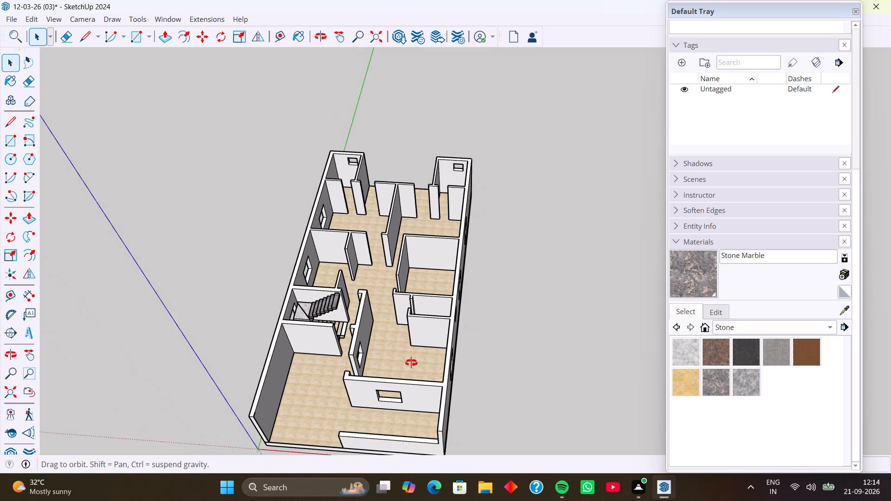
{"action": "middle_click_drag", "start_coordinate": [411, 363], "coordinate": [414, 275]}
{"action": "middle_click_drag", "start_coordinate": [410, 349], "coordinate": [395, 288], "text": "shift"}
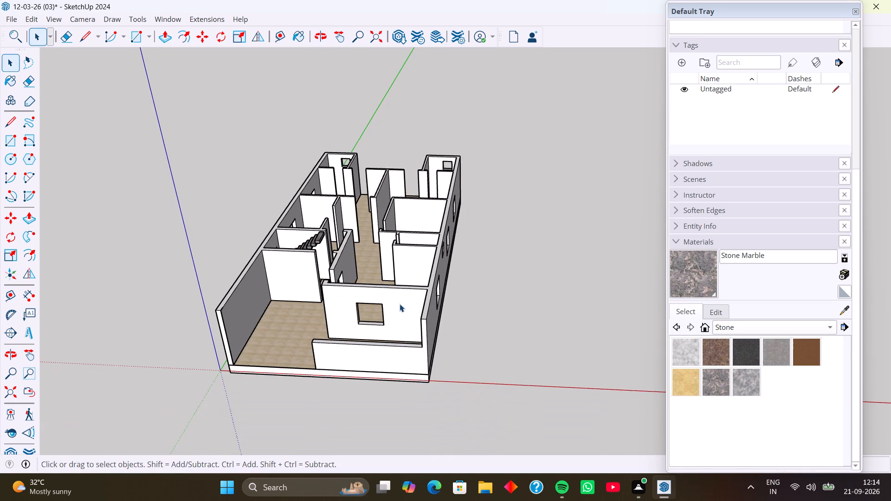
Open the walls group and paint the low front wall's outer face with Cladding Siding Tan from the Brick, Cladding and Siding materials.
{"action": "triple_click", "coordinate": [400, 304]}
{"action": "left_click", "coordinate": [400, 304]}
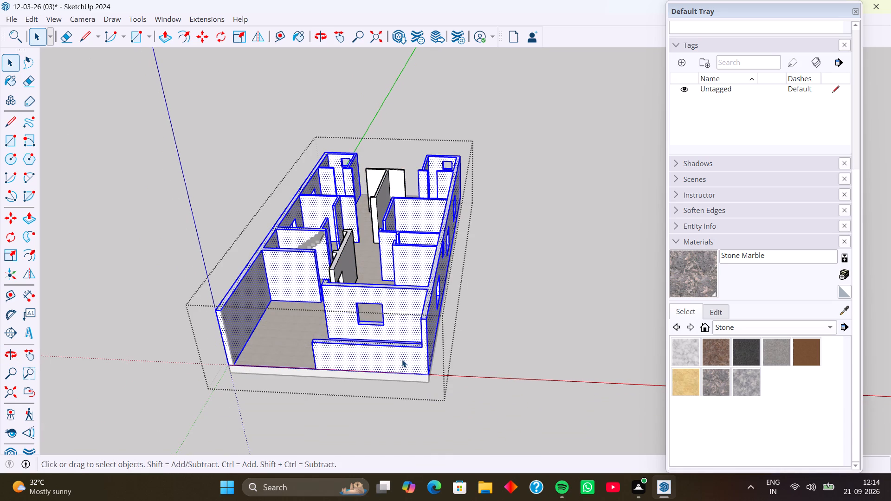
{"action": "left_click", "coordinate": [402, 360]}
{"action": "middle_click_drag", "start_coordinate": [402, 360], "coordinate": [373, 335]}
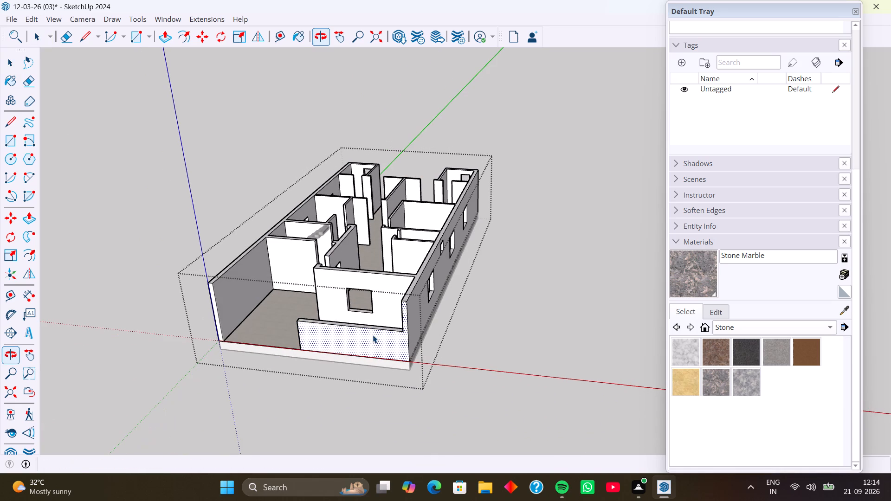
{"action": "left_click", "coordinate": [828, 328]}
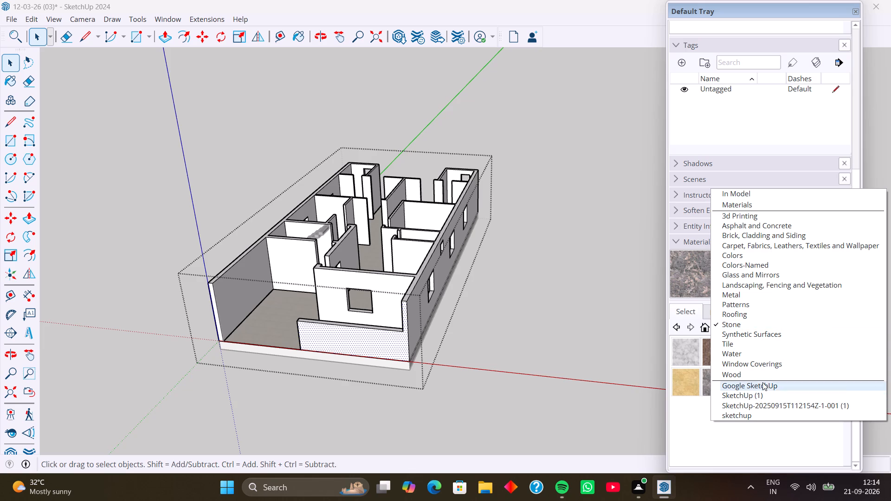
{"action": "left_click", "coordinate": [771, 316]}
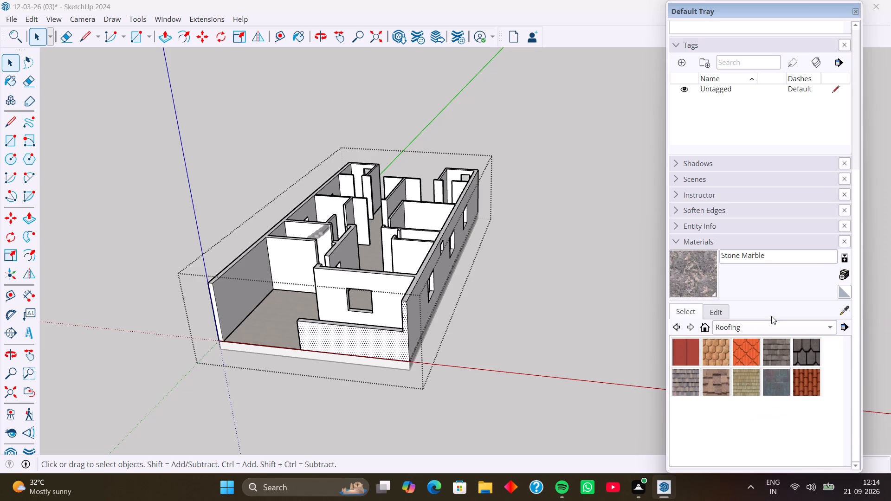
{"action": "left_click", "coordinate": [830, 326]}
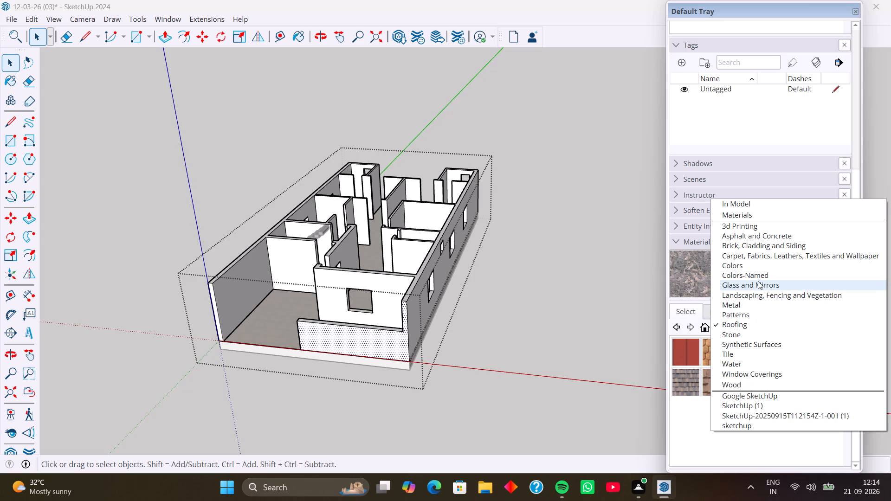
{"action": "left_click", "coordinate": [768, 248]}
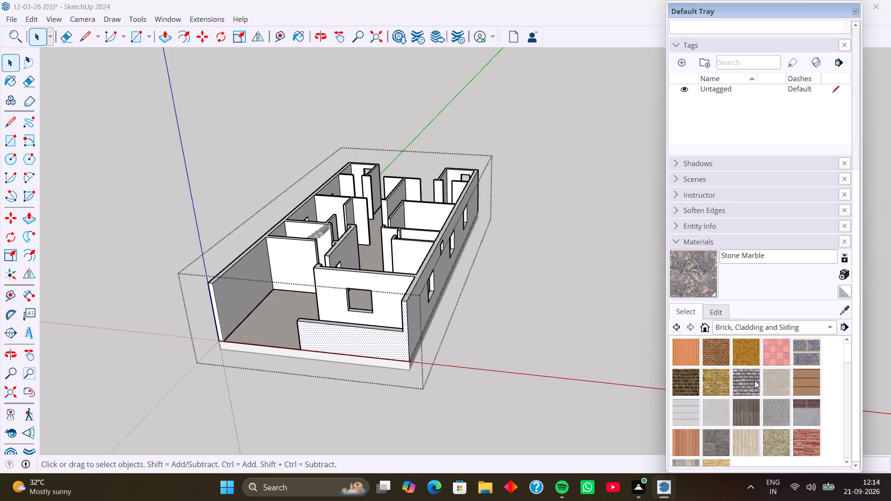
{"action": "left_click", "coordinate": [804, 388]}
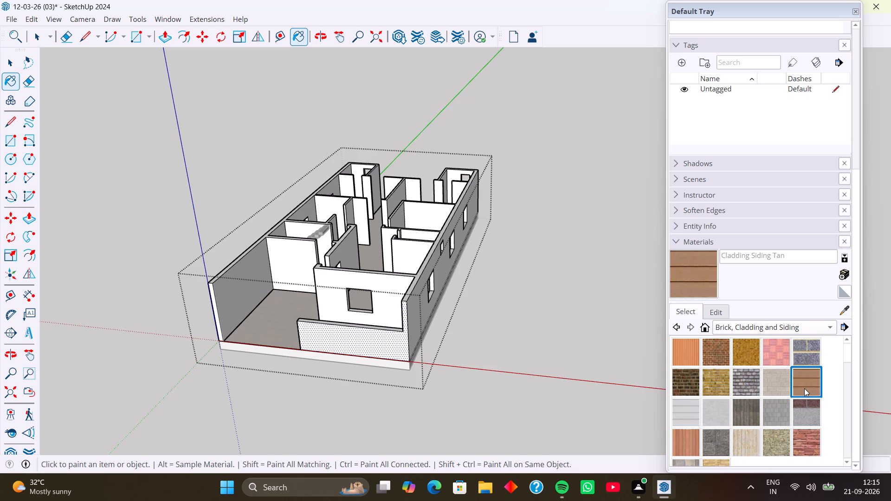
{"action": "left_click", "coordinate": [397, 347]}
Paint the long outer side wall nearest the staircase, with its three windows, with Cladding Stucco White.
{"action": "middle_click_drag", "start_coordinate": [400, 346], "coordinate": [462, 315]}
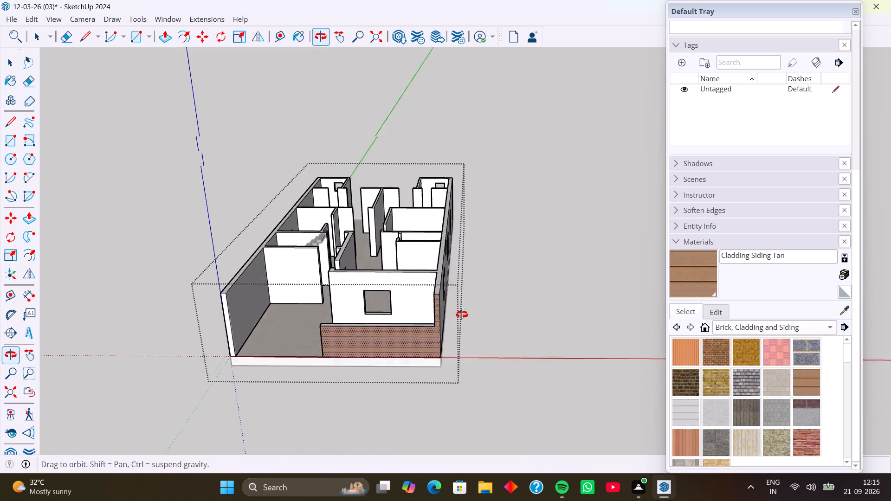
{"action": "middle_click_drag", "start_coordinate": [462, 315], "coordinate": [463, 313]}
{"action": "middle_click_drag", "start_coordinate": [418, 329], "coordinate": [468, 318]}
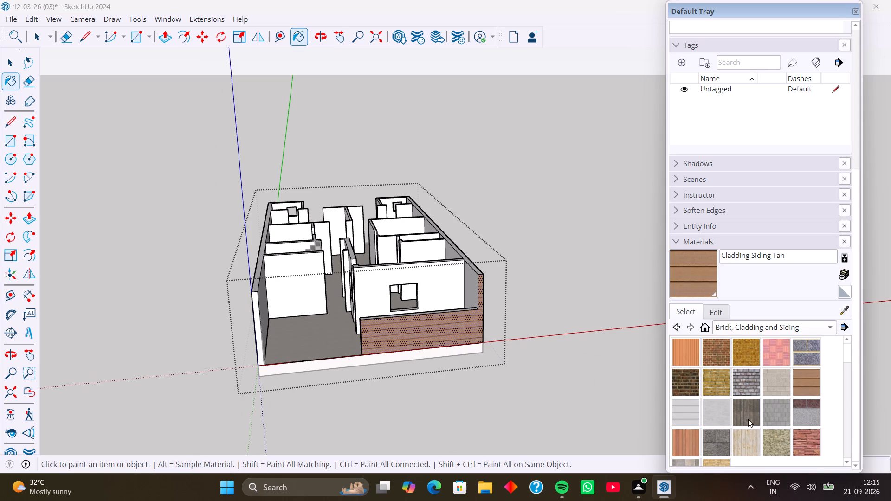
{"action": "scroll", "coordinate": [748, 419], "scroll_direction": "down", "scroll_amount": 2}
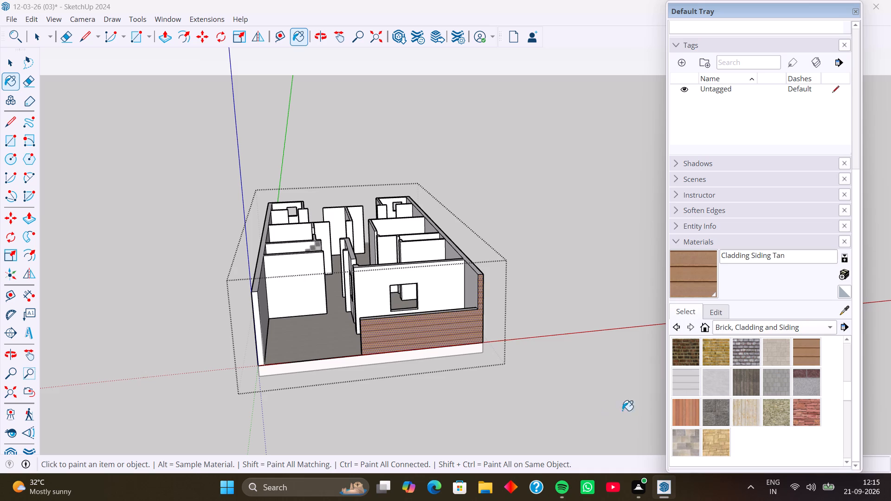
{"action": "scroll", "coordinate": [757, 373], "scroll_direction": "down", "scroll_amount": 3}
{"action": "scroll", "coordinate": [697, 372], "scroll_direction": "up", "scroll_amount": 1}
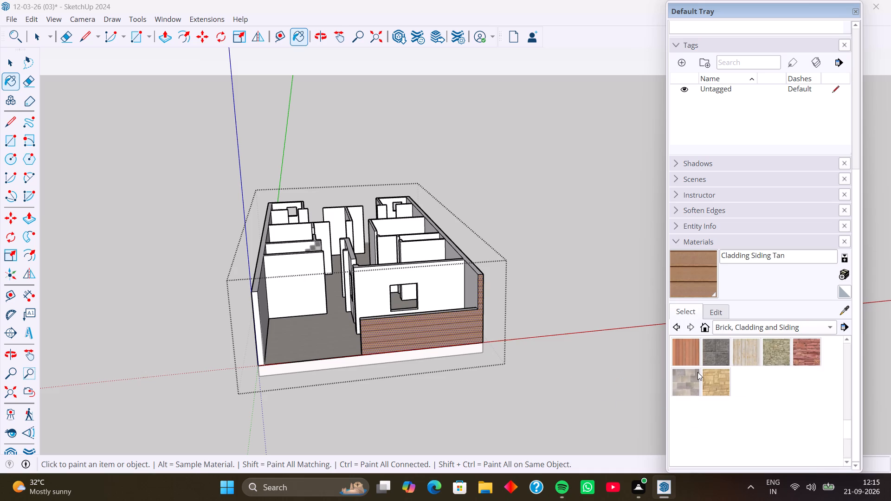
{"action": "scroll", "coordinate": [697, 372], "scroll_direction": "up", "scroll_amount": 1}
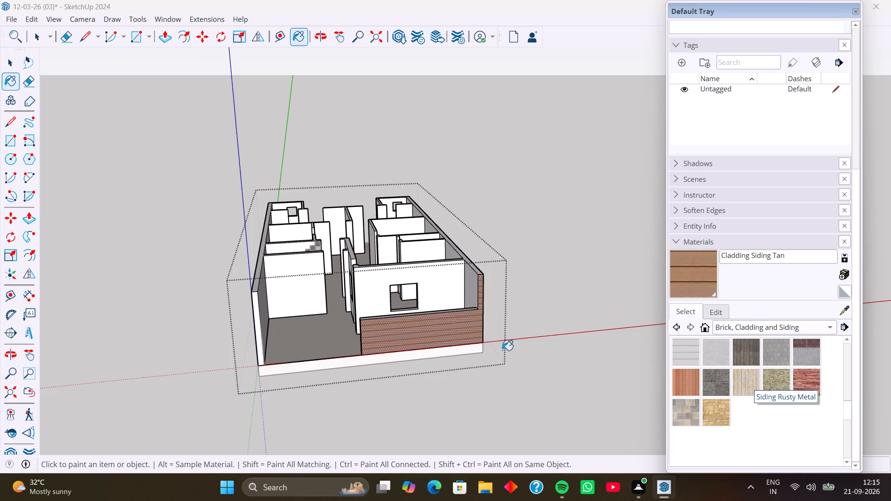
{"action": "scroll", "coordinate": [460, 405], "scroll_direction": "down", "scroll_amount": 4}
{"action": "middle_click_drag", "start_coordinate": [459, 424], "coordinate": [658, 350]}
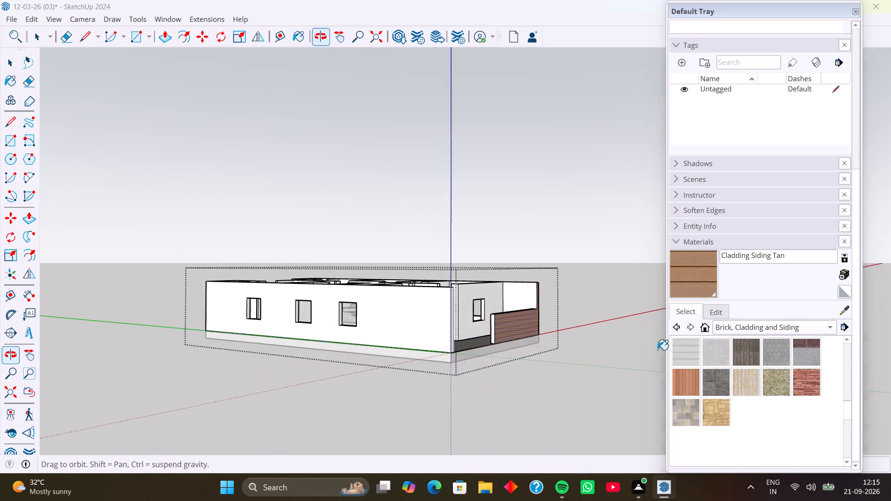
{"action": "middle_click_drag", "start_coordinate": [658, 350], "coordinate": [654, 350]}
{"action": "middle_click_drag", "start_coordinate": [492, 361], "coordinate": [575, 387]}
{"action": "middle_click_drag", "start_coordinate": [491, 376], "coordinate": [523, 370]}
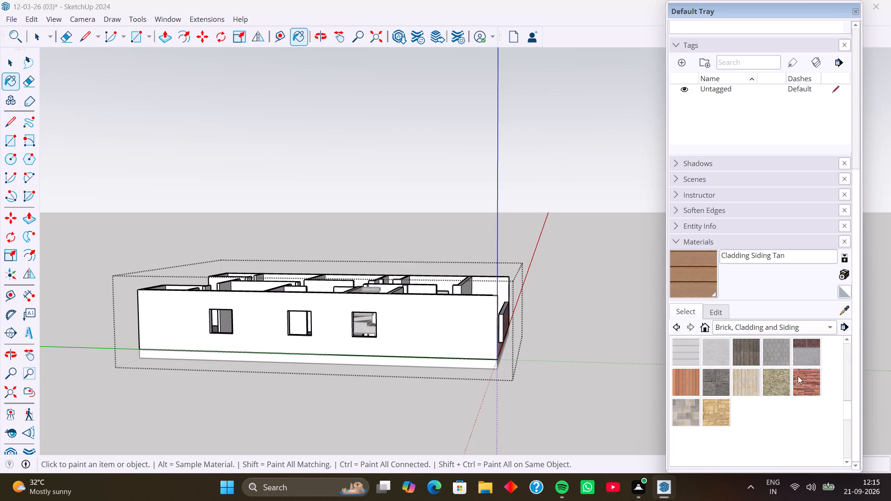
{"action": "scroll", "coordinate": [772, 373], "scroll_direction": "up", "scroll_amount": 2}
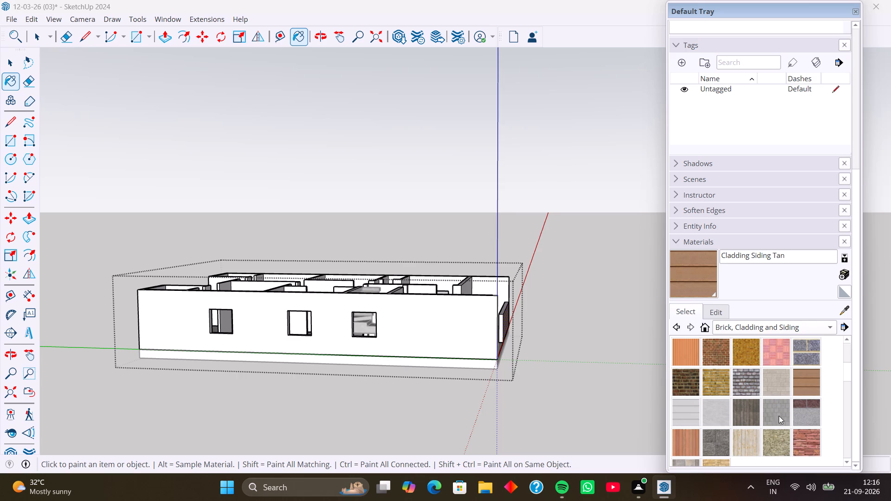
{"action": "left_click", "coordinate": [727, 412]}
{"action": "left_click", "coordinate": [452, 340]}
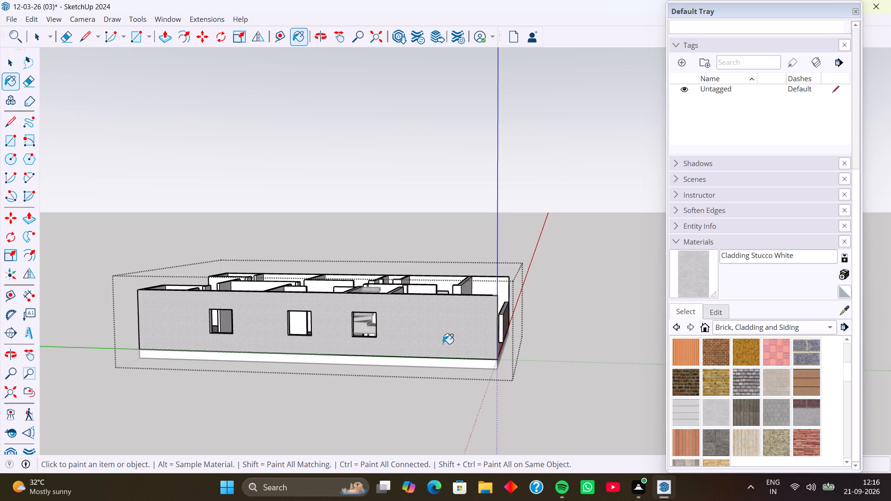
Apply Cladding Stucco White to the outer rear faces of both back rooms and the opposite long side wall.
{"action": "scroll", "coordinate": [442, 344], "scroll_direction": "down", "scroll_amount": 2}
{"action": "middle_click_drag", "start_coordinate": [434, 354], "coordinate": [627, 326]}
{"action": "middle_click_drag", "start_coordinate": [345, 381], "coordinate": [489, 352]}
{"action": "scroll", "coordinate": [359, 350], "scroll_direction": "down", "scroll_amount": 3}
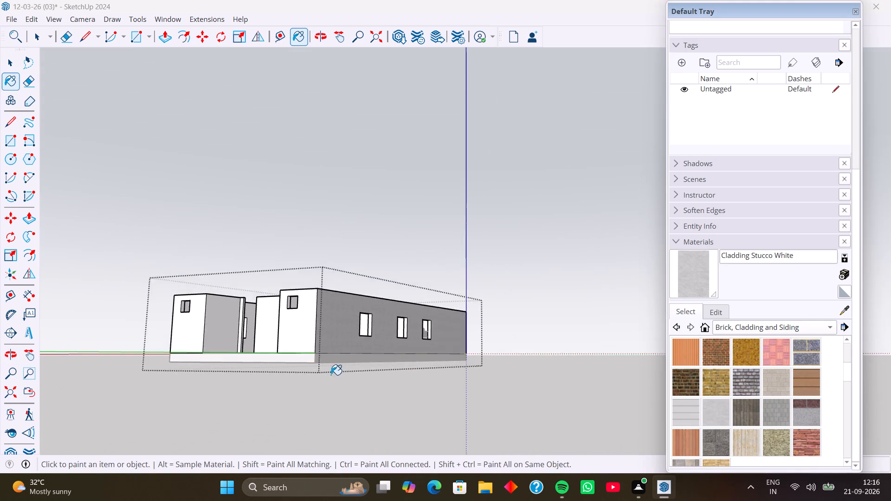
{"action": "middle_click_drag", "start_coordinate": [330, 374], "coordinate": [500, 432]}
{"action": "left_click", "coordinate": [472, 401]}
{"action": "middle_click_drag", "start_coordinate": [445, 406], "coordinate": [517, 400]}
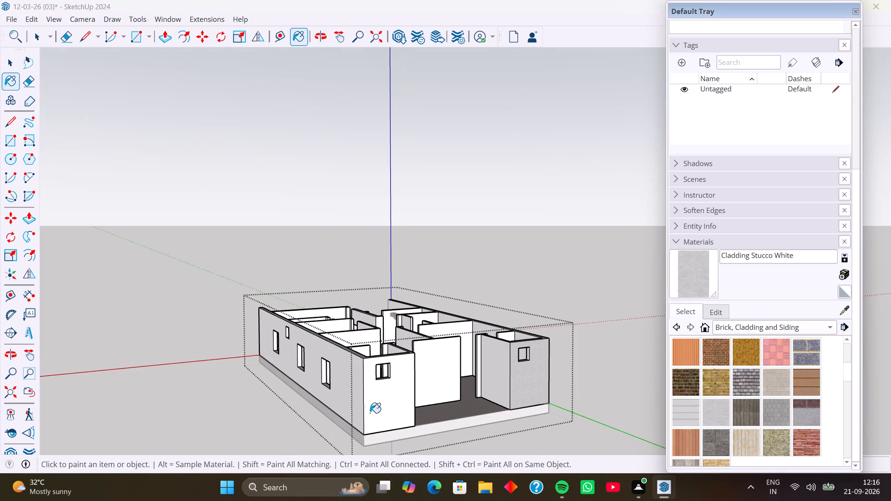
{"action": "left_click", "coordinate": [392, 410]}
{"action": "middle_click_drag", "start_coordinate": [367, 417], "coordinate": [497, 439]}
{"action": "left_click", "coordinate": [491, 434]}
Examine the painted exterior walls around the house and from the front.
{"action": "middle_click_drag", "start_coordinate": [467, 433], "coordinate": [592, 397]}
{"action": "middle_click_drag", "start_coordinate": [459, 380], "coordinate": [557, 409]}
{"action": "middle_click_drag", "start_coordinate": [461, 406], "coordinate": [591, 405]}
{"action": "middle_click_drag", "start_coordinate": [403, 435], "coordinate": [526, 397]}
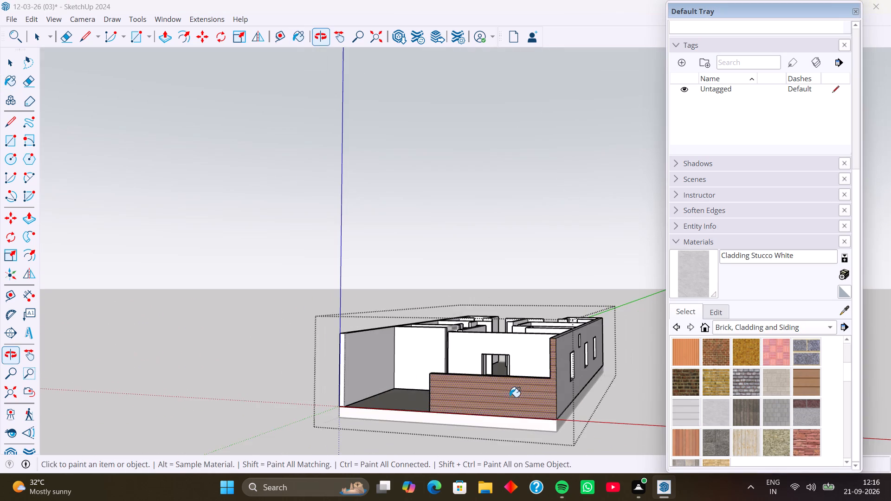
{"action": "scroll", "coordinate": [509, 397], "scroll_direction": "down", "scroll_amount": 3}
{"action": "middle_click_drag", "start_coordinate": [510, 400], "coordinate": [546, 394]}
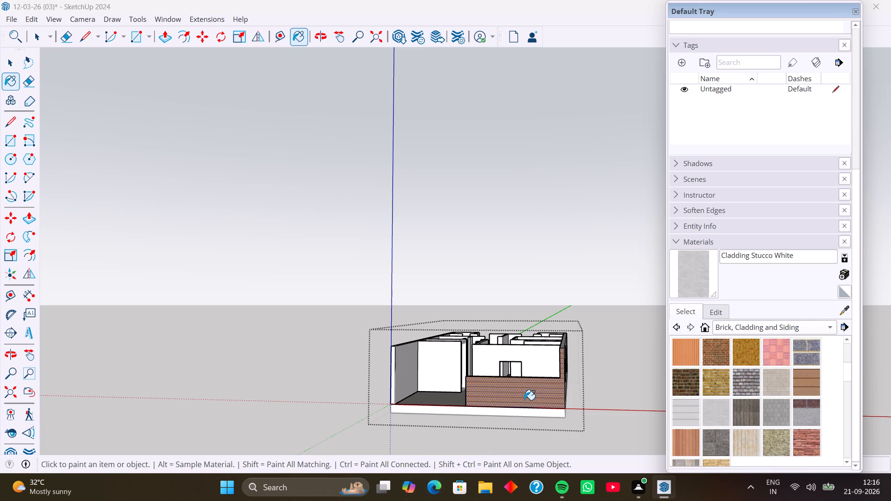
{"action": "scroll", "coordinate": [517, 403], "scroll_direction": "down", "scroll_amount": 3}
{"action": "middle_click_drag", "start_coordinate": [515, 420], "coordinate": [527, 372], "text": "shift"}
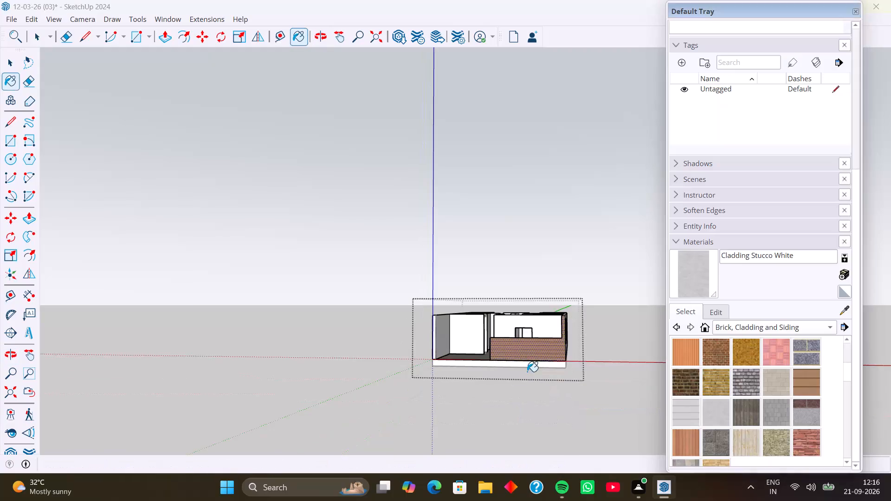
{"action": "middle_click_drag", "start_coordinate": [527, 372], "coordinate": [568, 405]}
{"action": "middle_click_drag", "start_coordinate": [518, 387], "coordinate": [558, 410]}
{"action": "scroll", "coordinate": [479, 361], "scroll_direction": "up", "scroll_amount": 4}
{"action": "middle_click_drag", "start_coordinate": [479, 363], "coordinate": [452, 367]}
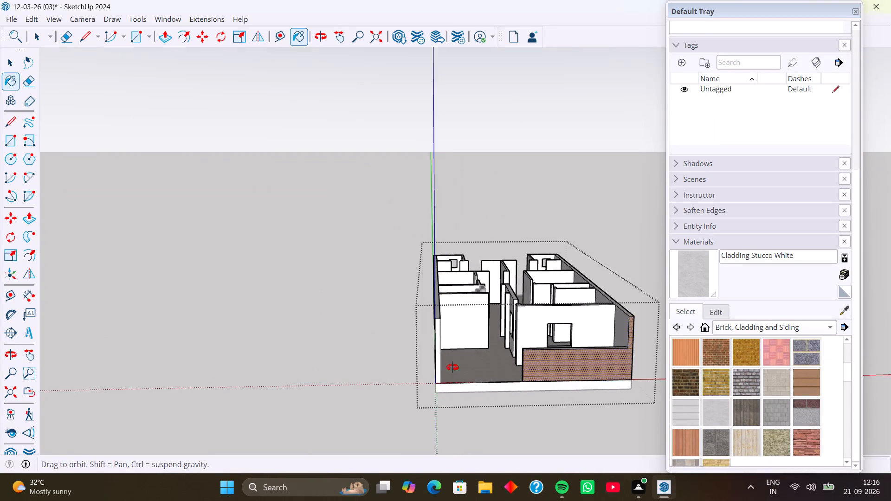
Paint the front-facing wall ahead of the staircase, in the open front area, with Field Rectangle Tile from the Tile materials.
{"action": "middle_click_drag", "start_coordinate": [452, 367], "coordinate": [452, 367]}
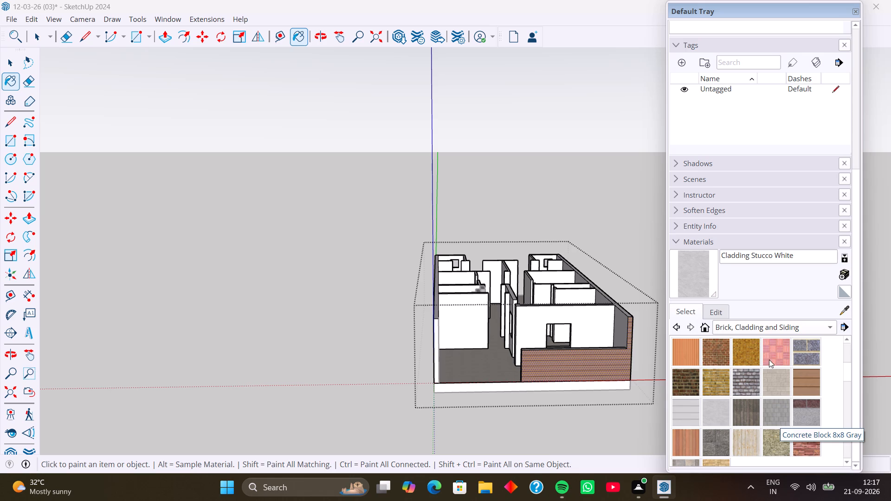
{"action": "scroll", "coordinate": [774, 360], "scroll_direction": "up", "scroll_amount": 3}
{"action": "scroll", "coordinate": [774, 360], "scroll_direction": "down", "scroll_amount": 2}
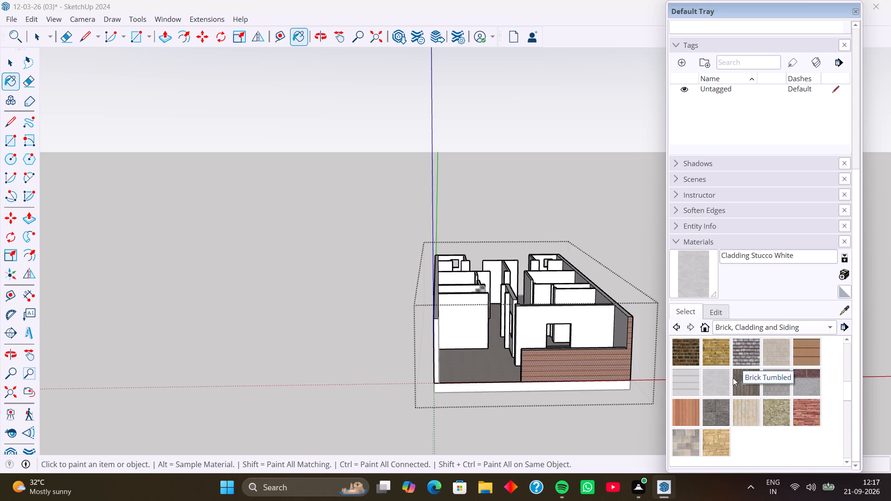
{"action": "scroll", "coordinate": [752, 378], "scroll_direction": "up", "scroll_amount": 1}
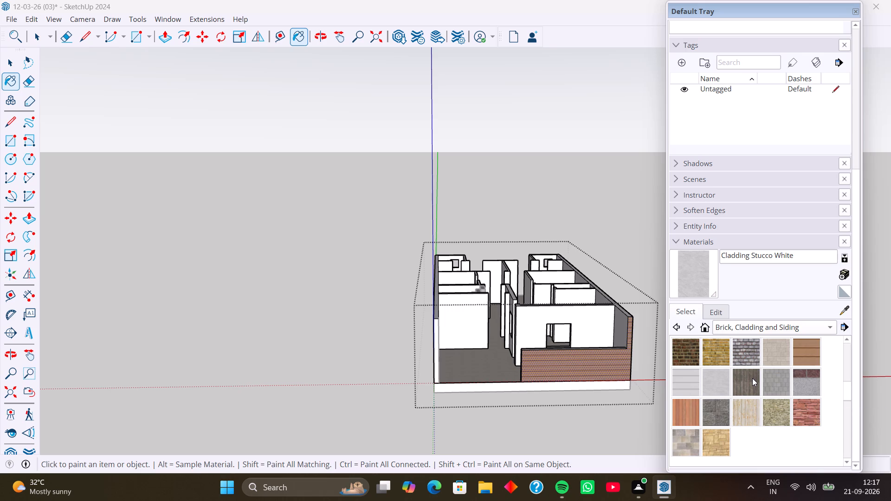
{"action": "scroll", "coordinate": [752, 378], "scroll_direction": "up", "scroll_amount": 6}
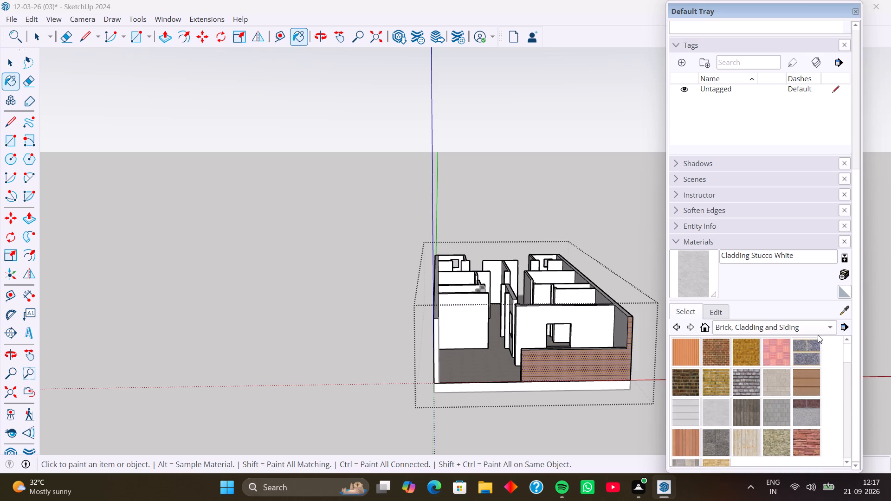
{"action": "left_click", "coordinate": [828, 324]}
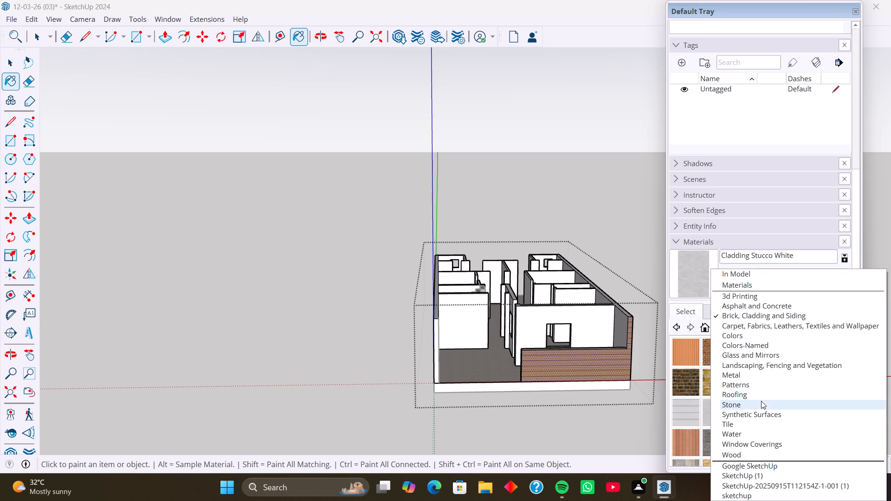
{"action": "left_click", "coordinate": [761, 423]}
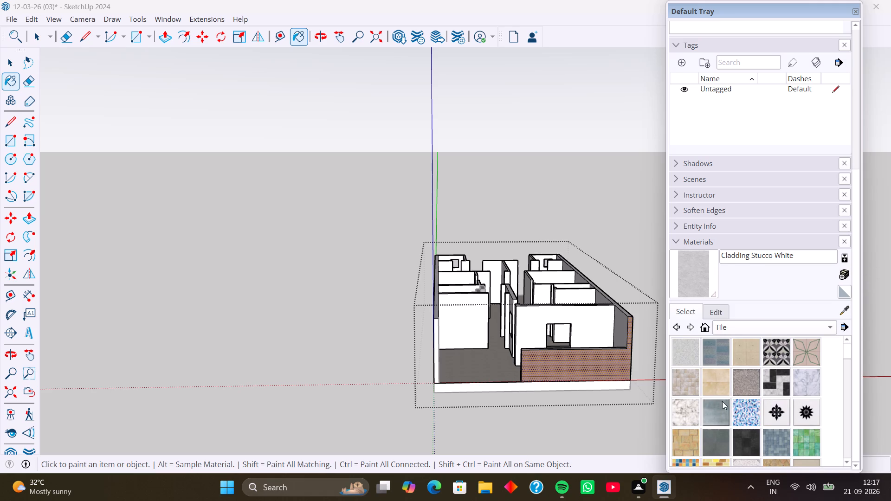
{"action": "left_click", "coordinate": [689, 380]}
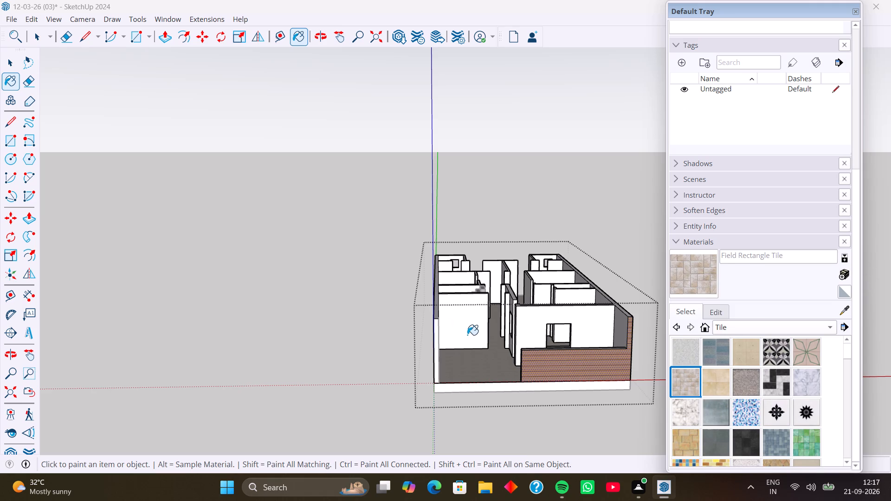
{"action": "left_click", "coordinate": [470, 333]}
{"action": "middle_click_drag", "start_coordinate": [506, 392], "coordinate": [503, 333]}
{"action": "scroll", "coordinate": [477, 311], "scroll_direction": "up", "scroll_amount": 11}
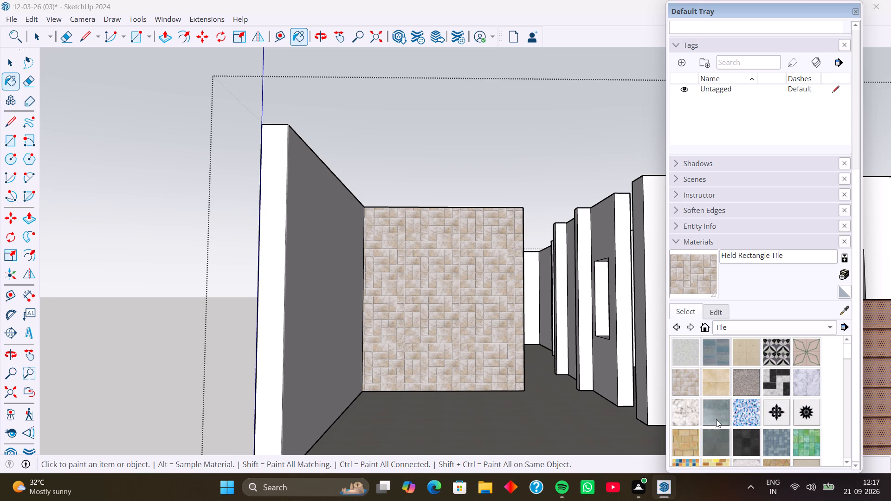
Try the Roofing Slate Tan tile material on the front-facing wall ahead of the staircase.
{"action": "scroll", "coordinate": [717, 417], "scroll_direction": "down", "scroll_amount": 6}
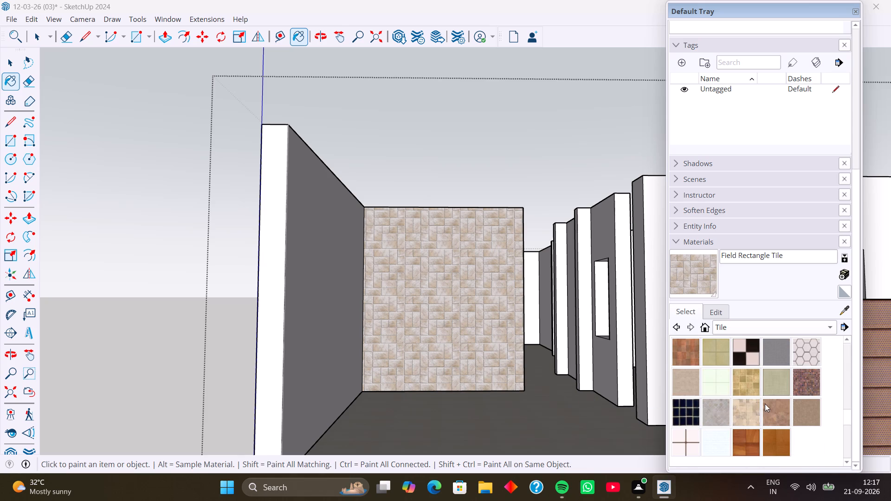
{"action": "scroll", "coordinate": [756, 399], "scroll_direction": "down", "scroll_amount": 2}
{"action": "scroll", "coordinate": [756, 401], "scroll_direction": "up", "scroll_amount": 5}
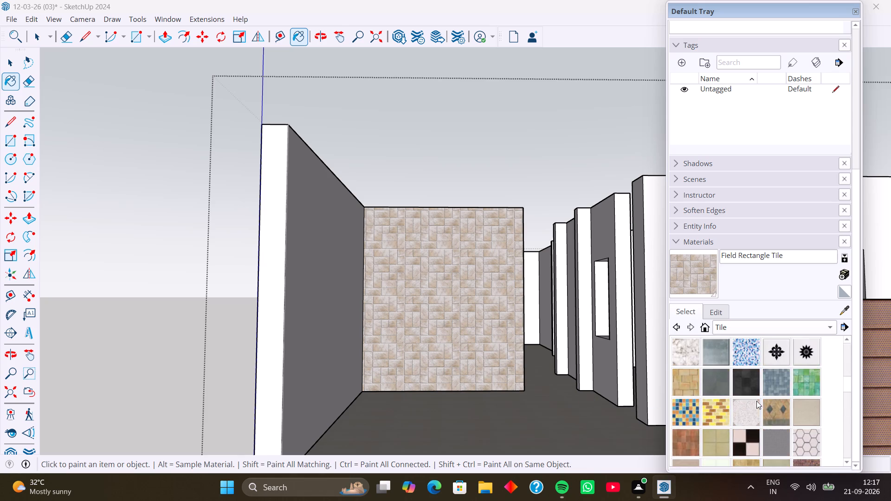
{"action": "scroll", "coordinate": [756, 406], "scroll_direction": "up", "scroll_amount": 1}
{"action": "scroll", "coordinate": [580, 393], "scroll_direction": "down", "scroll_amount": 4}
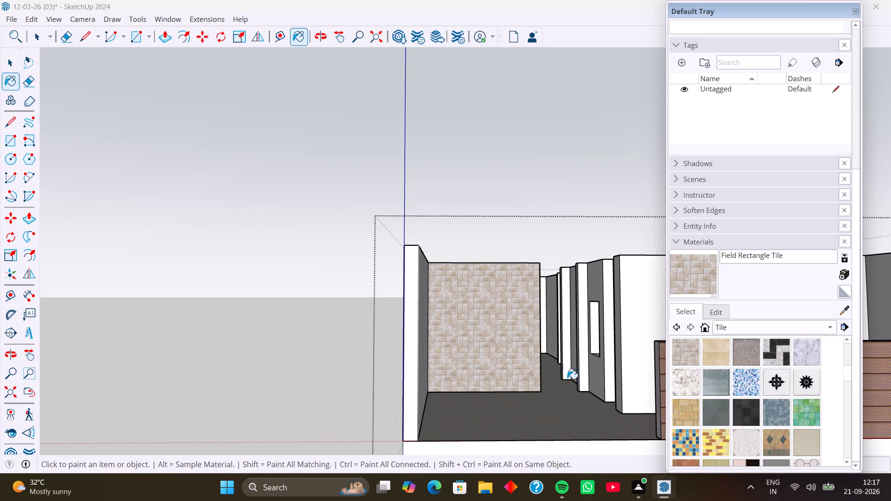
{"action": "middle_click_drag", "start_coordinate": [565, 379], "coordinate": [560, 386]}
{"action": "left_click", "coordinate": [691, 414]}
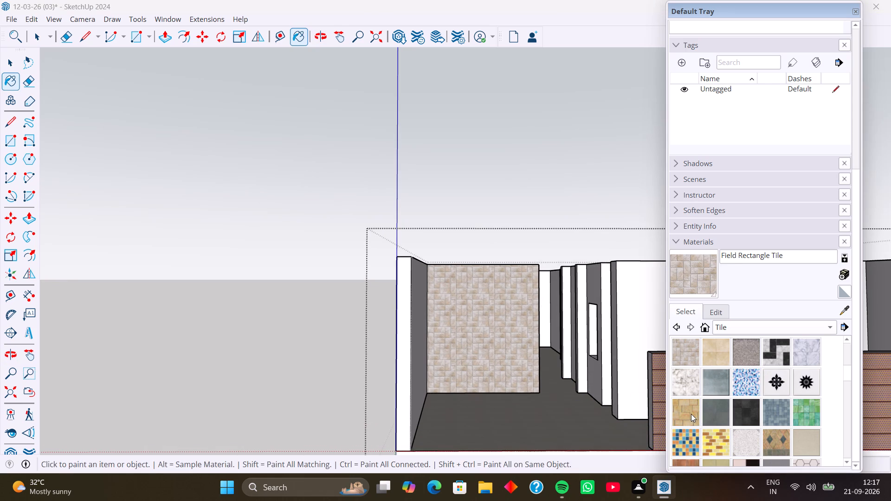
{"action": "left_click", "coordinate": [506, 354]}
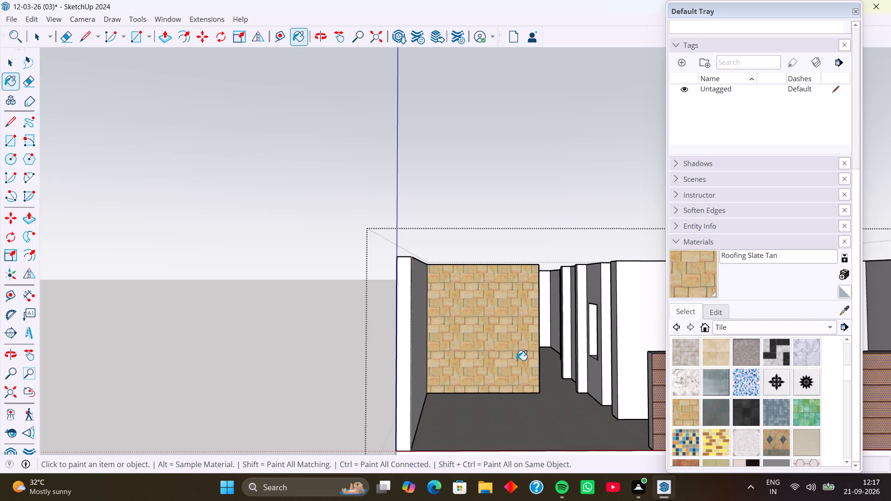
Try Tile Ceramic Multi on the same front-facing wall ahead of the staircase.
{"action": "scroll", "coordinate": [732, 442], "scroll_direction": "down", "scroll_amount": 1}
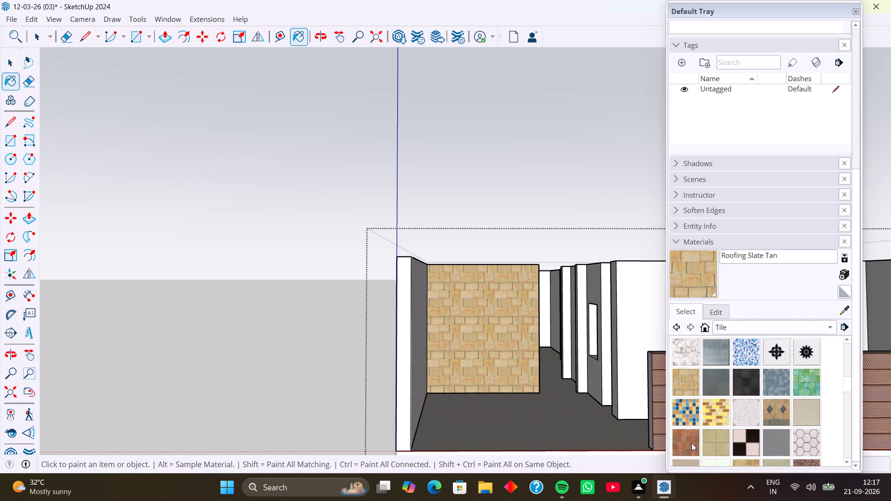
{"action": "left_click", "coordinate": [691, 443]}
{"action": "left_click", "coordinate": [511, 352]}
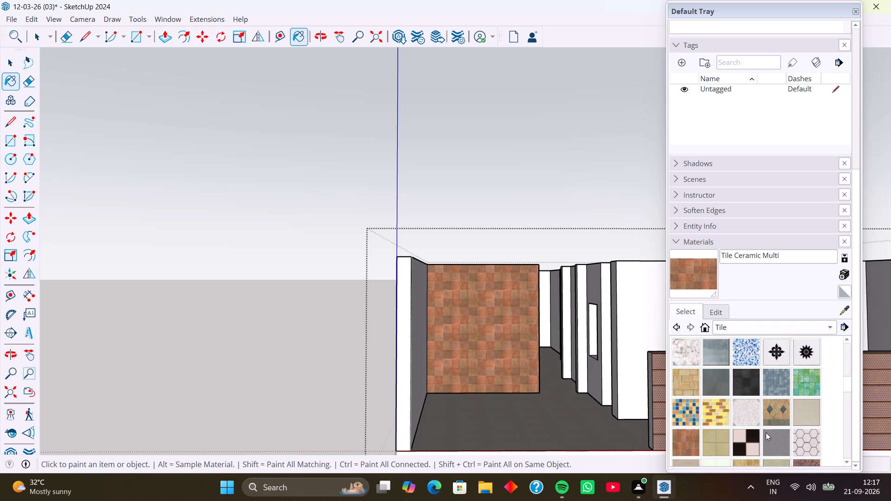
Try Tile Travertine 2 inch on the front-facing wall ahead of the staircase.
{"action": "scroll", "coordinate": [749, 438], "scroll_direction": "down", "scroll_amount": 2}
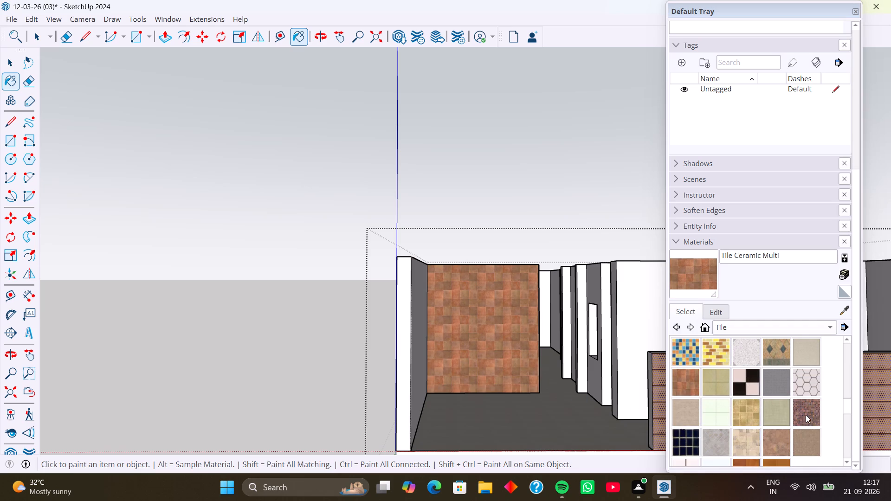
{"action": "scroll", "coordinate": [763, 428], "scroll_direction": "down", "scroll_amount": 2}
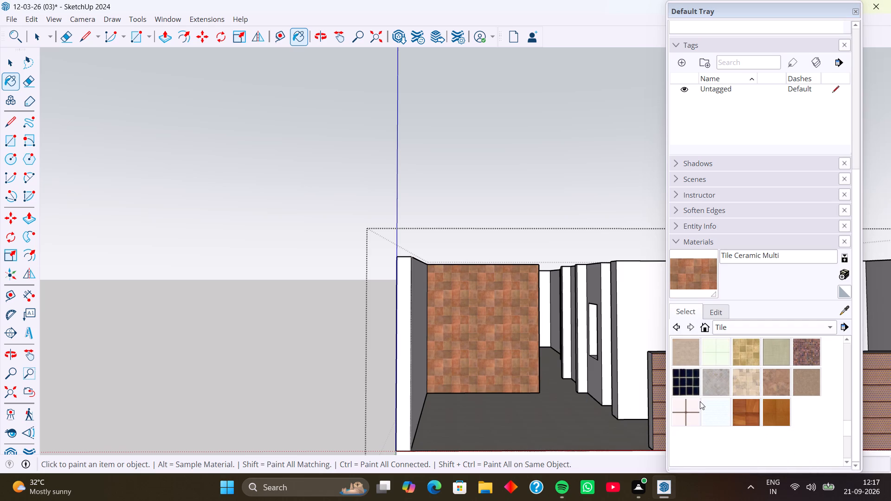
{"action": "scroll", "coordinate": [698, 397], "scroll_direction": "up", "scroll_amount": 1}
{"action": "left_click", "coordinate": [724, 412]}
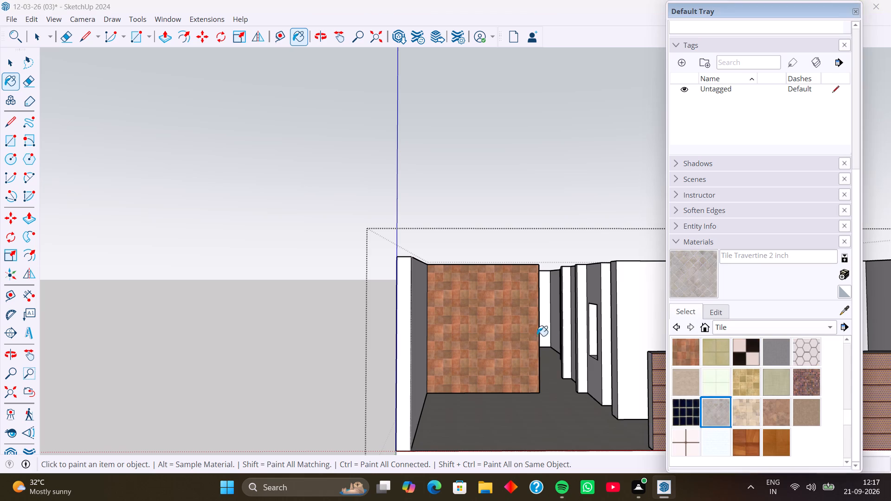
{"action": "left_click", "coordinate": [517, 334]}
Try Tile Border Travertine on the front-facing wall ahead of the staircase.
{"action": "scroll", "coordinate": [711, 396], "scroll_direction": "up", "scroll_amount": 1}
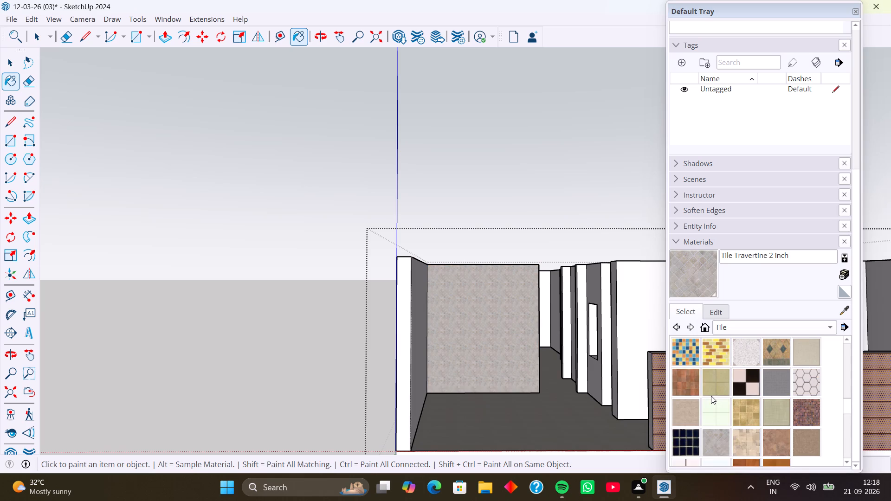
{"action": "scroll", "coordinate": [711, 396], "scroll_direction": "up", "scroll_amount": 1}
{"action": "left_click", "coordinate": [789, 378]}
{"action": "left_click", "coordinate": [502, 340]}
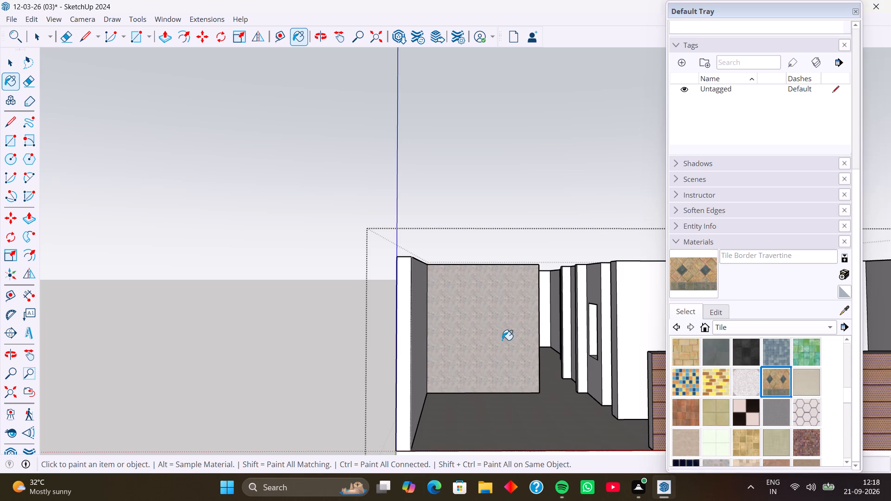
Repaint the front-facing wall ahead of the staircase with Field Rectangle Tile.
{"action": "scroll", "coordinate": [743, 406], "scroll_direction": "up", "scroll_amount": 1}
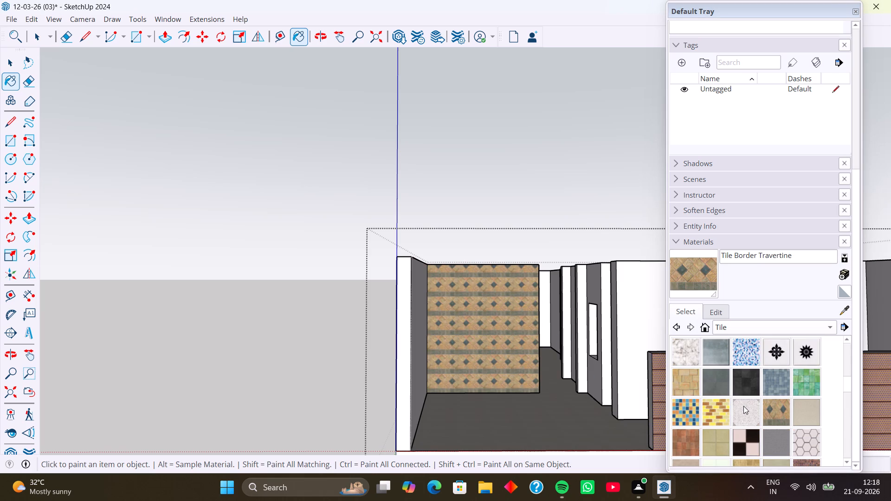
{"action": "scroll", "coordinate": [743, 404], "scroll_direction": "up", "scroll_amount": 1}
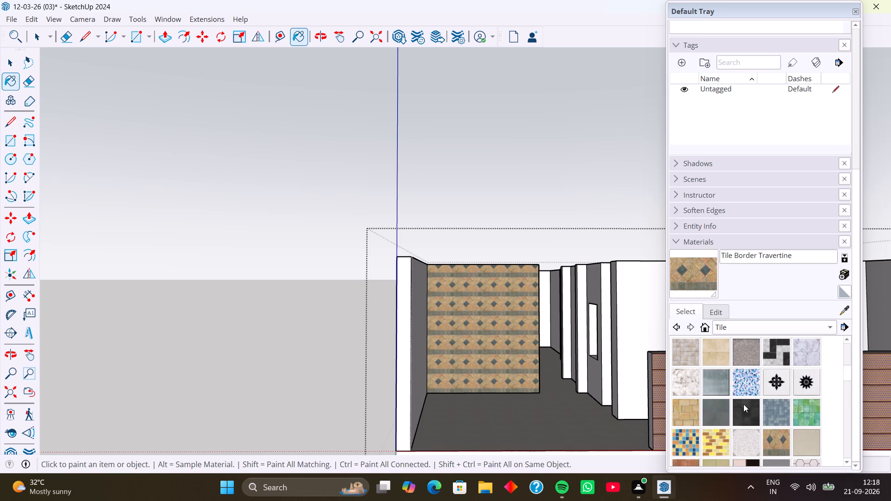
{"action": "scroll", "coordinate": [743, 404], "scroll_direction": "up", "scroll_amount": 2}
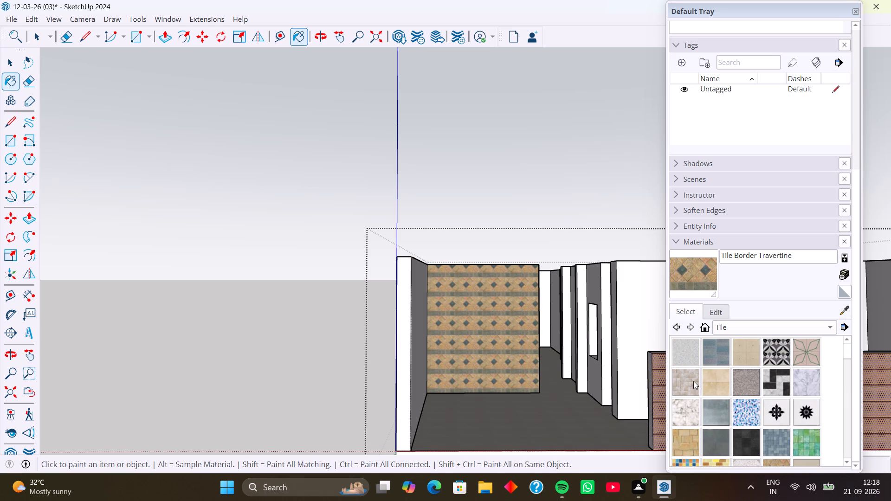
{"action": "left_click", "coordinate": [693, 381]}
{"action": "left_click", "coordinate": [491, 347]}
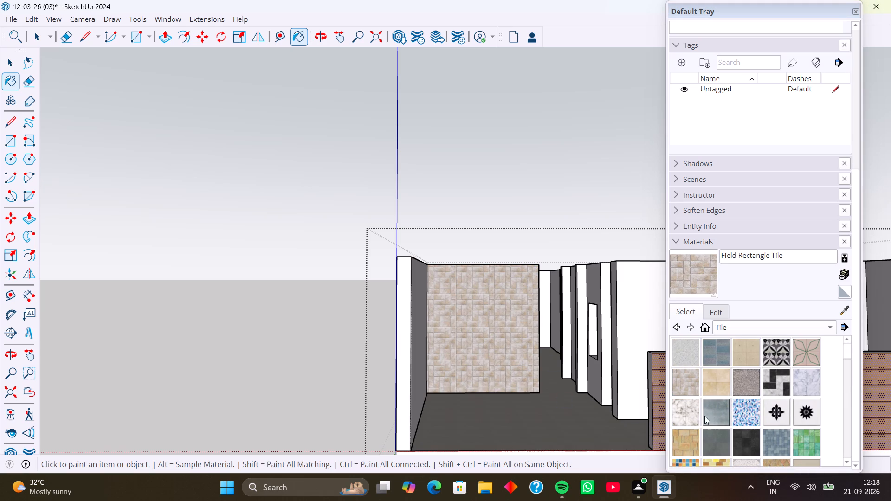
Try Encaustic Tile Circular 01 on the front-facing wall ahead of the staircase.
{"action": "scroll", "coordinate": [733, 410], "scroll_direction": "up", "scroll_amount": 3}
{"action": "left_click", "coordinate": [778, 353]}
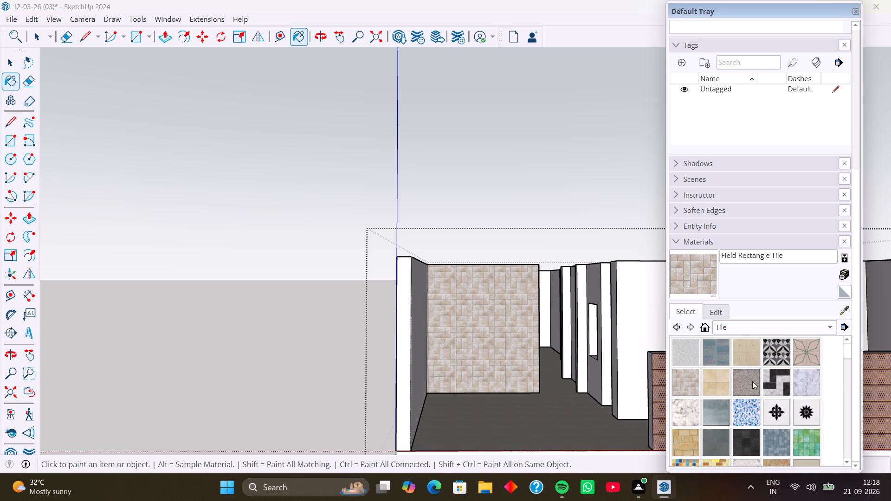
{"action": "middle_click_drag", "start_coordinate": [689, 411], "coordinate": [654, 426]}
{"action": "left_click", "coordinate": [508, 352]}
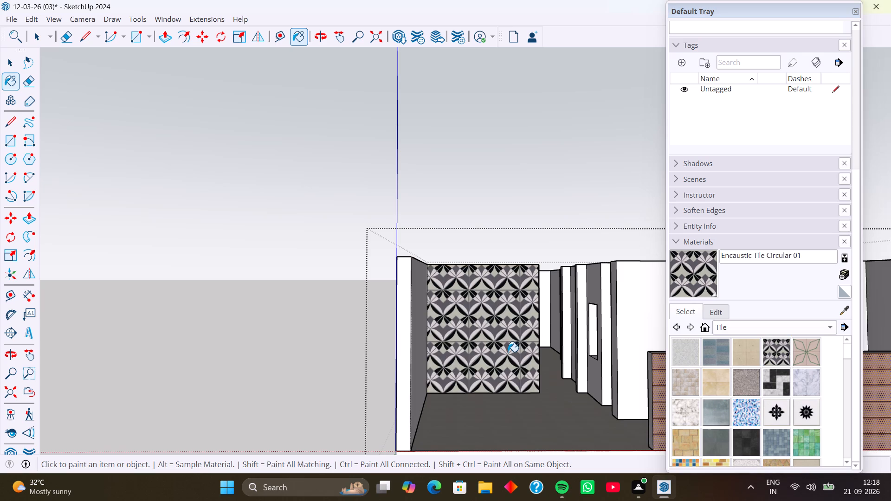
Repaint the front-facing wall ahead of the staircase with Field Rectangle Tile in place of the encaustic pattern.
{"action": "left_click", "coordinate": [687, 386]}
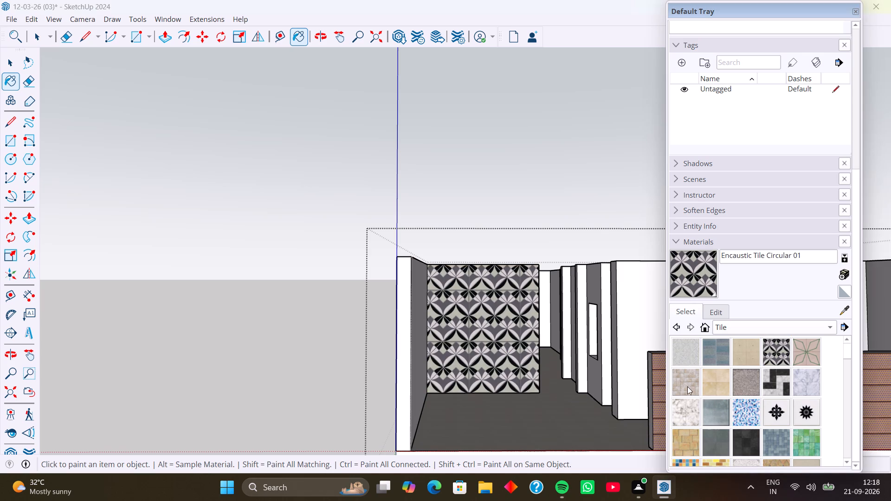
{"action": "left_click", "coordinate": [496, 340]}
{"action": "middle_click_drag", "start_coordinate": [691, 385], "coordinate": [686, 386]}
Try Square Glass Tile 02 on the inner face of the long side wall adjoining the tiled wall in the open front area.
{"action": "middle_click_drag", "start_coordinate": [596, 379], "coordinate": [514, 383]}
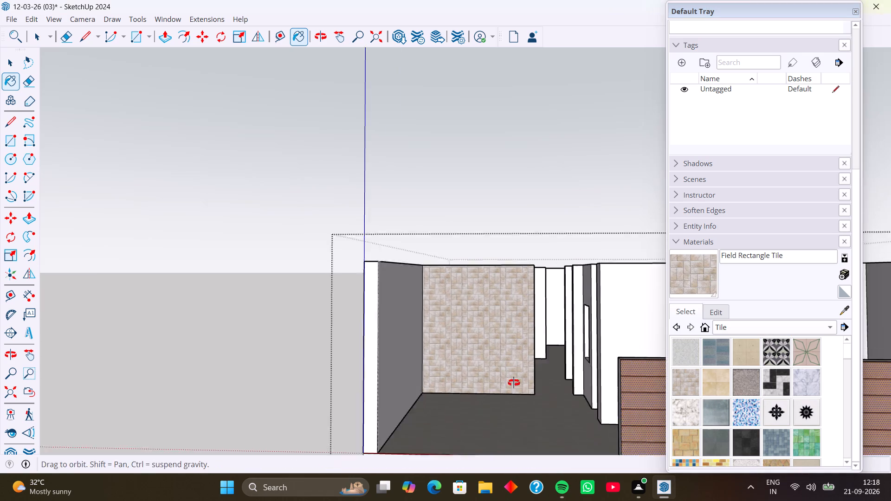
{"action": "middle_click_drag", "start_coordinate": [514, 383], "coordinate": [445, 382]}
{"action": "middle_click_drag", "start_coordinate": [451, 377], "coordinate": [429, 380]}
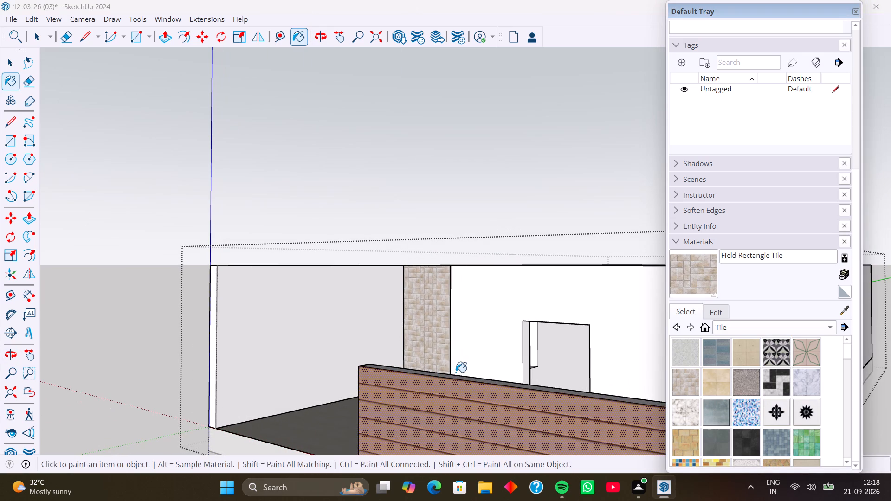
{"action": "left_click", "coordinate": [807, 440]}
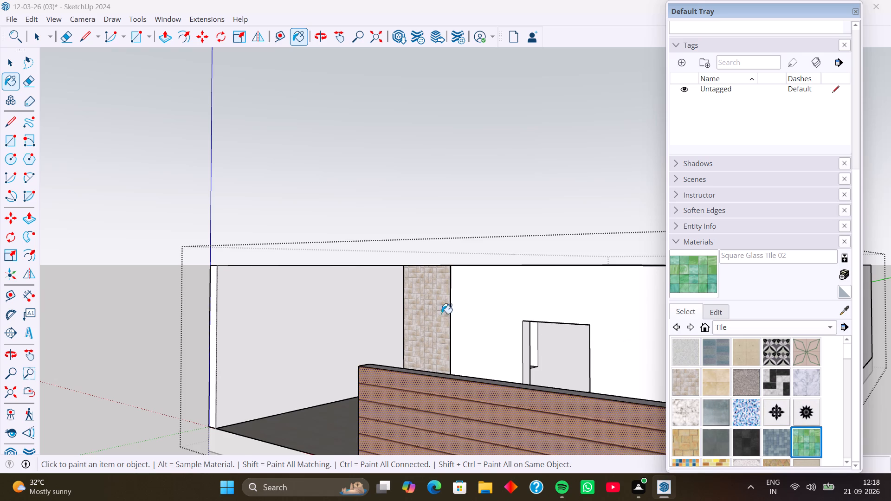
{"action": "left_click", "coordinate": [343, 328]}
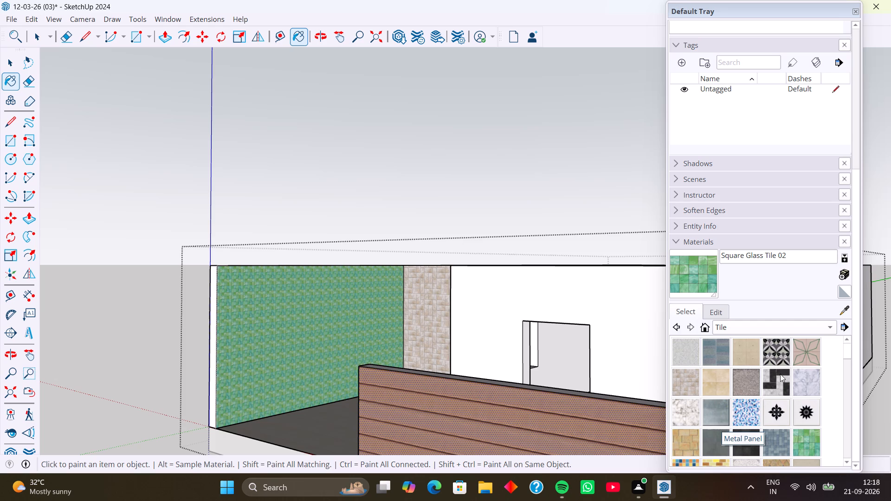
Paint the inner face of the long side wall in the open front area with Field Rectangle Tile.
{"action": "left_click", "coordinate": [710, 384]}
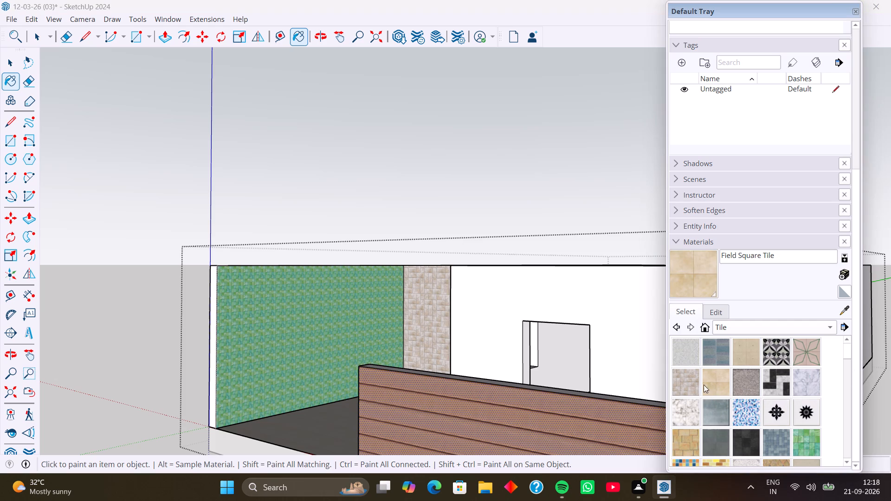
{"action": "left_click", "coordinate": [690, 388]}
{"action": "left_click", "coordinate": [345, 308]}
Examine the tiled walls of the open front area and the rooms behind them from above.
{"action": "middle_click_drag", "start_coordinate": [381, 343], "coordinate": [516, 403]}
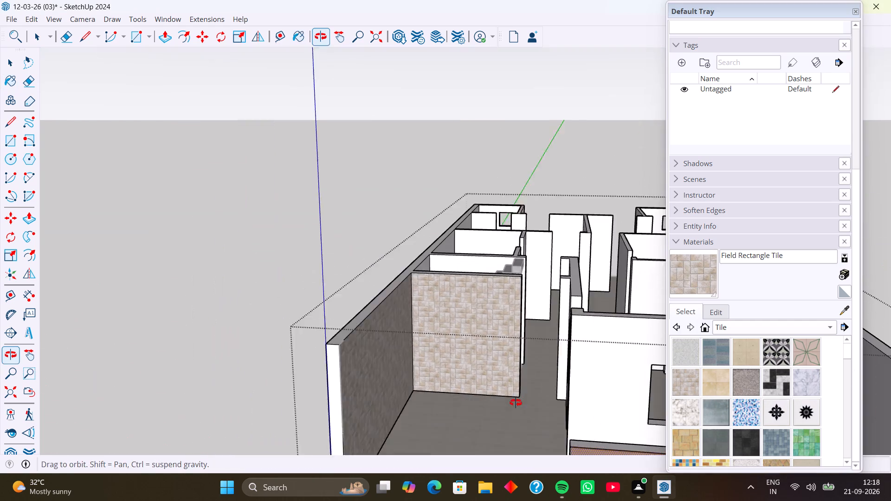
{"action": "middle_click_drag", "start_coordinate": [516, 403], "coordinate": [520, 404]}
{"action": "middle_click_drag", "start_coordinate": [506, 406], "coordinate": [499, 384]}
{"action": "scroll", "coordinate": [478, 377], "scroll_direction": "down", "scroll_amount": 3}
{"action": "middle_click_drag", "start_coordinate": [483, 377], "coordinate": [493, 423]}
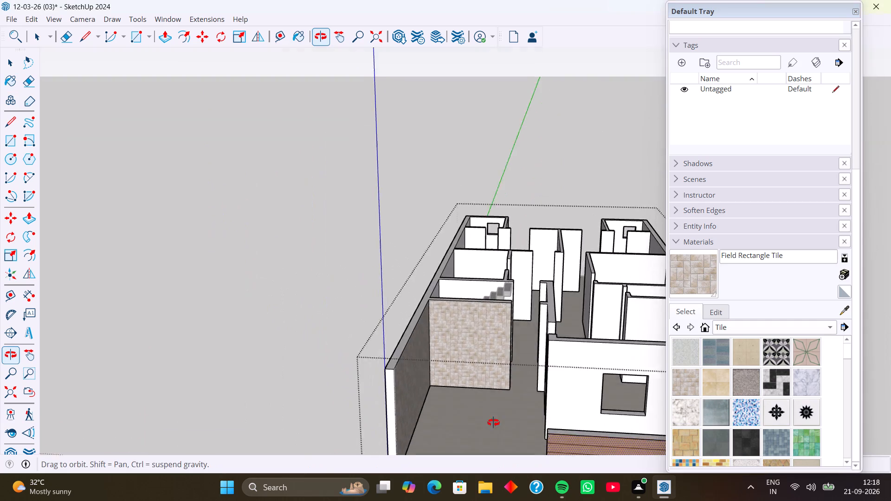
{"action": "middle_click_drag", "start_coordinate": [493, 423], "coordinate": [497, 430]}
{"action": "middle_click_drag", "start_coordinate": [516, 397], "coordinate": [537, 433]}
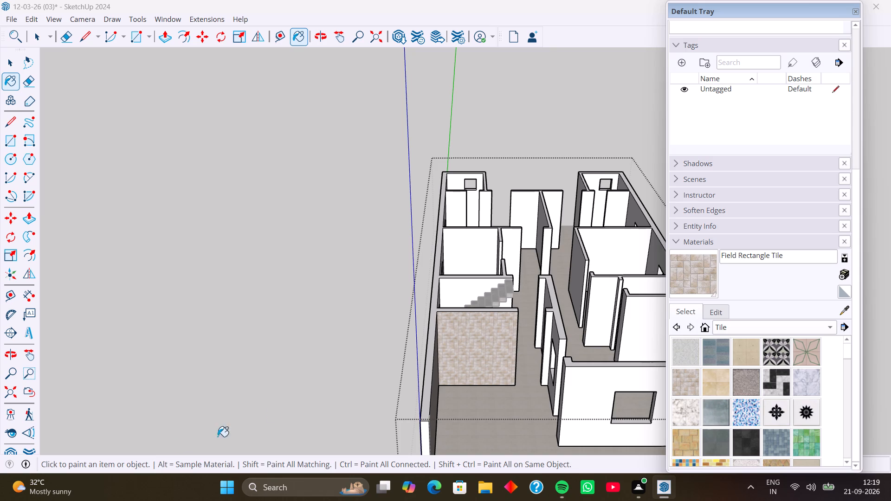
Examine the house front from outside and look through the Tile materials for a finish for the windowed front wall.
{"action": "scroll", "coordinate": [510, 334], "scroll_direction": "down", "scroll_amount": 4}
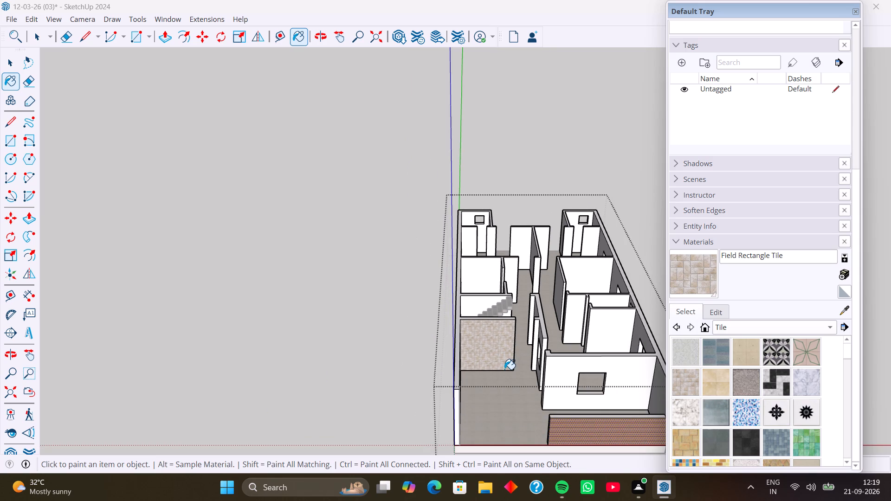
{"action": "middle_click_drag", "start_coordinate": [504, 369], "coordinate": [343, 253], "text": "shift"}
{"action": "middle_click_drag", "start_coordinate": [380, 281], "coordinate": [421, 277]}
{"action": "middle_click_drag", "start_coordinate": [421, 285], "coordinate": [407, 250]}
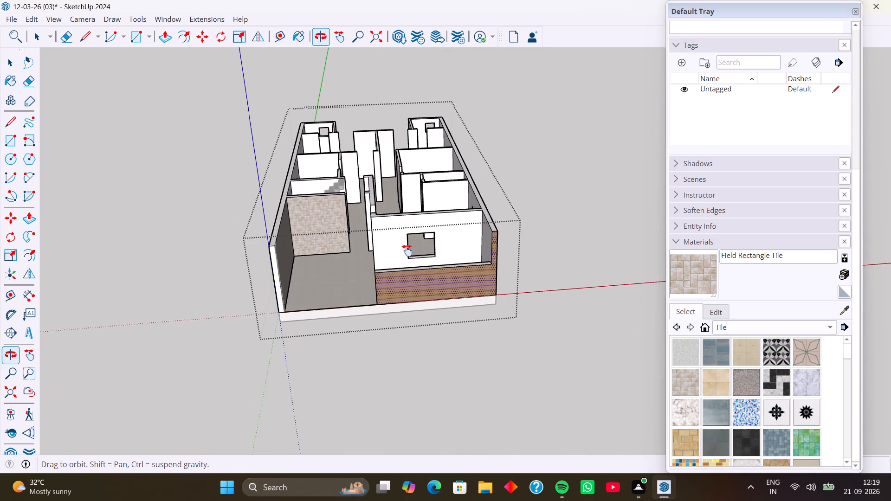
{"action": "middle_click_drag", "start_coordinate": [407, 250], "coordinate": [397, 234]}
{"action": "middle_click_drag", "start_coordinate": [433, 319], "coordinate": [427, 268]}
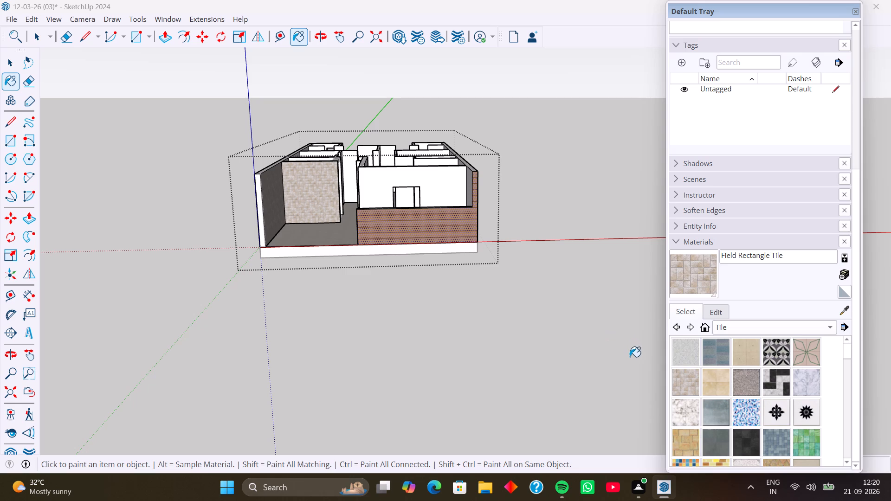
{"action": "scroll", "coordinate": [771, 382], "scroll_direction": "down", "scroll_amount": 7}
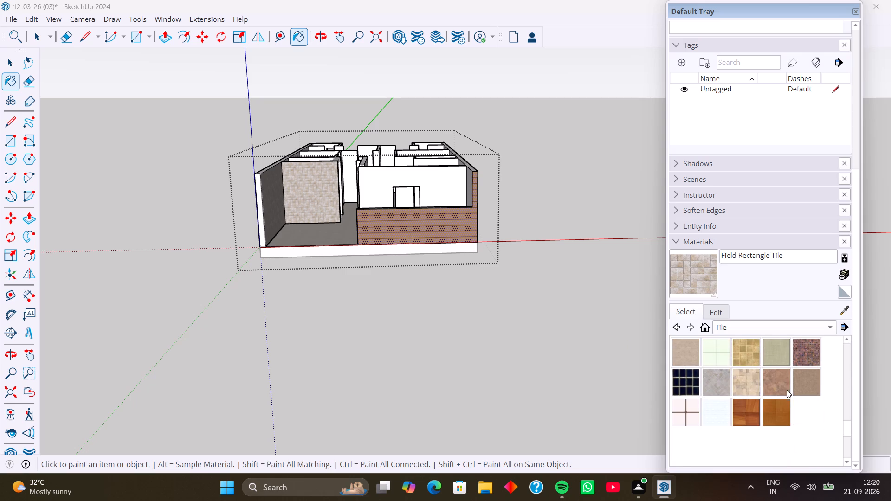
{"action": "scroll", "coordinate": [802, 375], "scroll_direction": "up", "scroll_amount": 1}
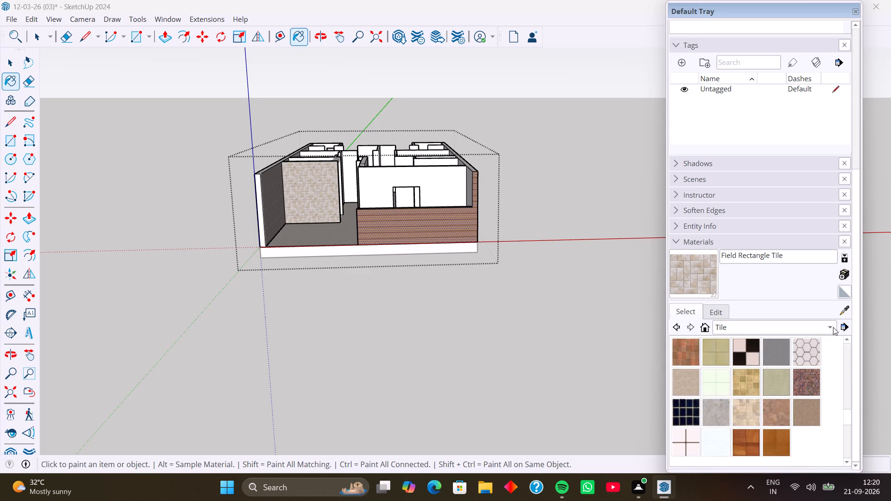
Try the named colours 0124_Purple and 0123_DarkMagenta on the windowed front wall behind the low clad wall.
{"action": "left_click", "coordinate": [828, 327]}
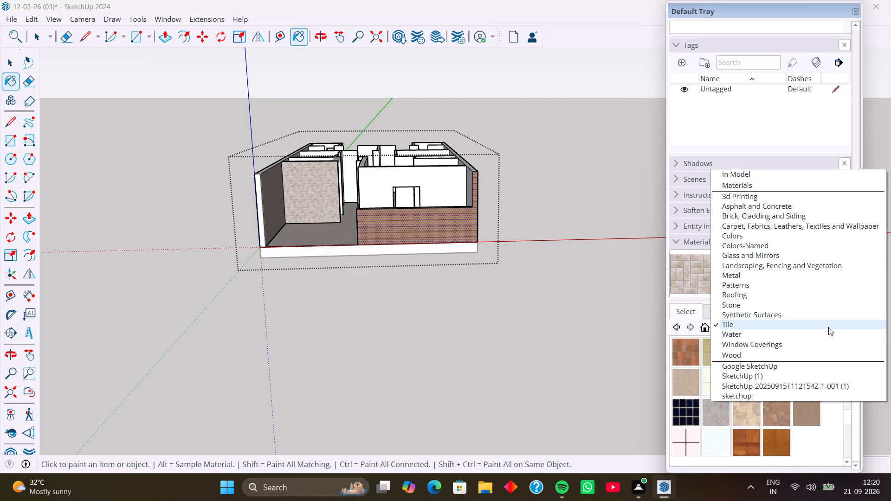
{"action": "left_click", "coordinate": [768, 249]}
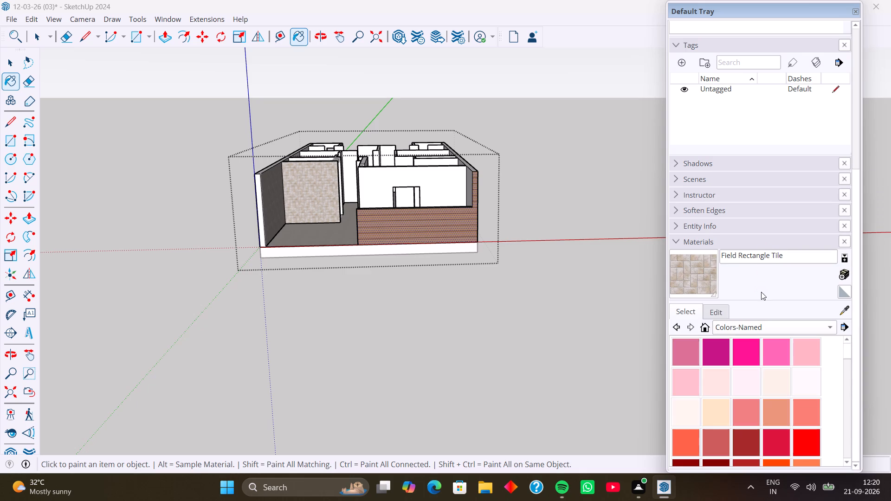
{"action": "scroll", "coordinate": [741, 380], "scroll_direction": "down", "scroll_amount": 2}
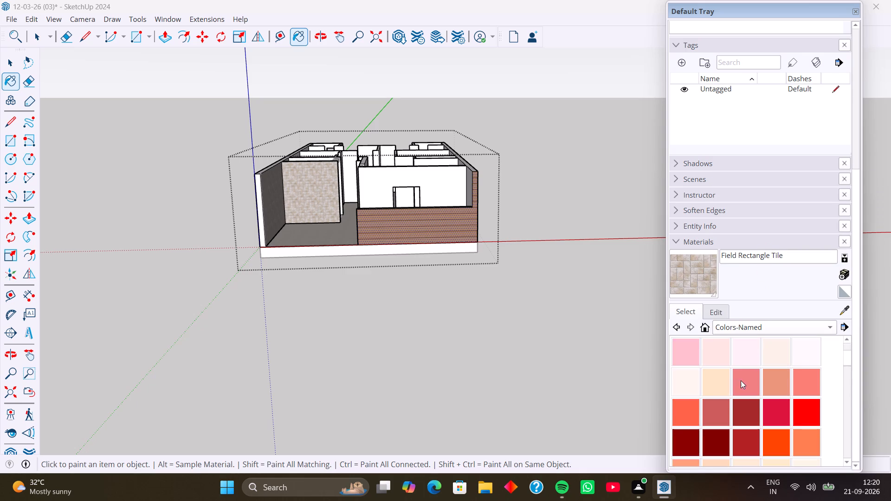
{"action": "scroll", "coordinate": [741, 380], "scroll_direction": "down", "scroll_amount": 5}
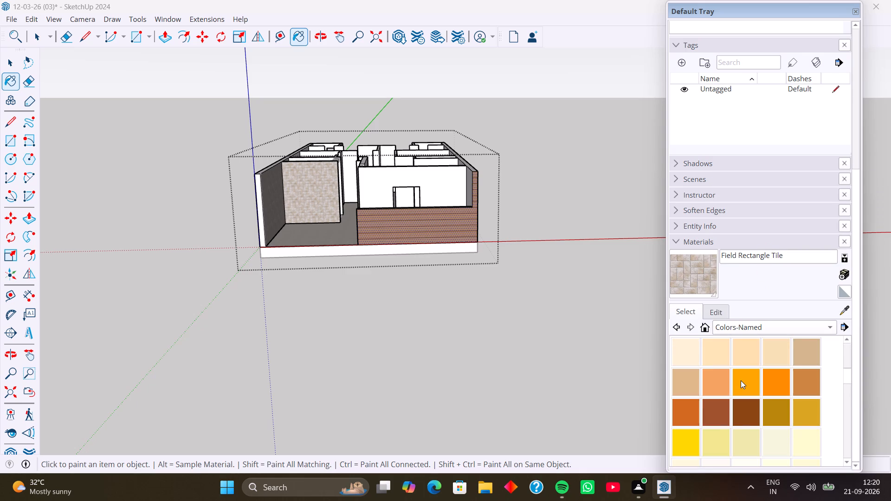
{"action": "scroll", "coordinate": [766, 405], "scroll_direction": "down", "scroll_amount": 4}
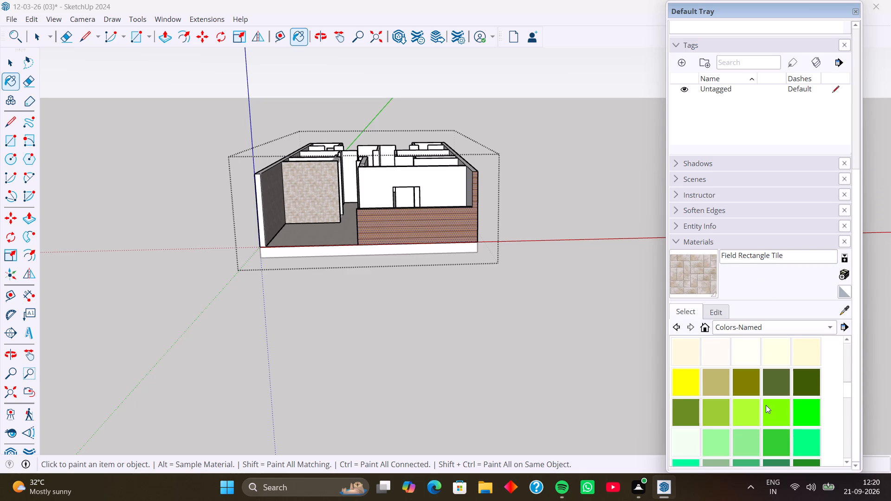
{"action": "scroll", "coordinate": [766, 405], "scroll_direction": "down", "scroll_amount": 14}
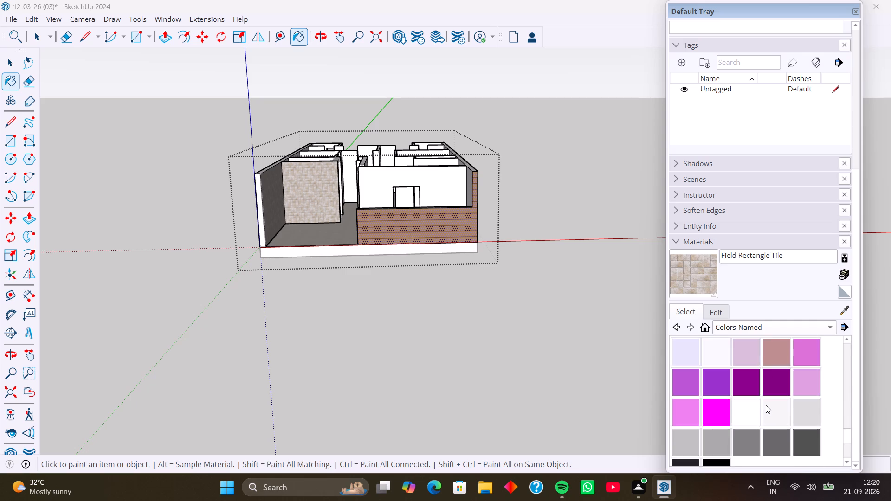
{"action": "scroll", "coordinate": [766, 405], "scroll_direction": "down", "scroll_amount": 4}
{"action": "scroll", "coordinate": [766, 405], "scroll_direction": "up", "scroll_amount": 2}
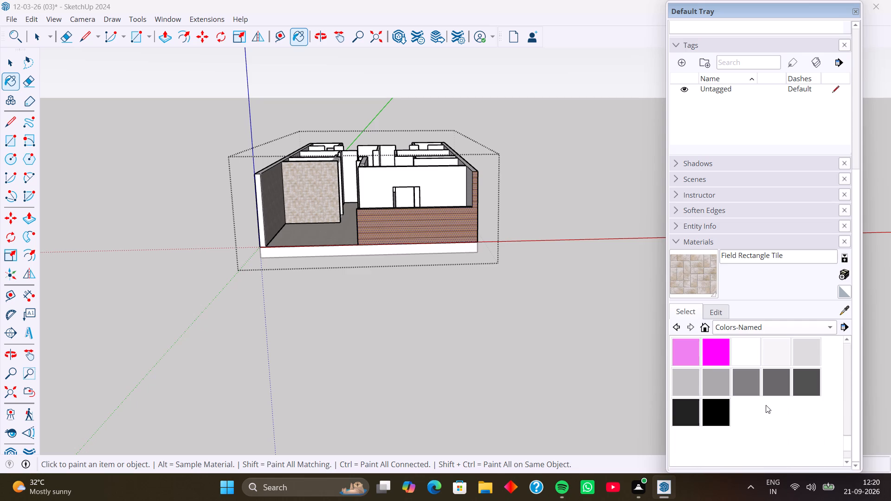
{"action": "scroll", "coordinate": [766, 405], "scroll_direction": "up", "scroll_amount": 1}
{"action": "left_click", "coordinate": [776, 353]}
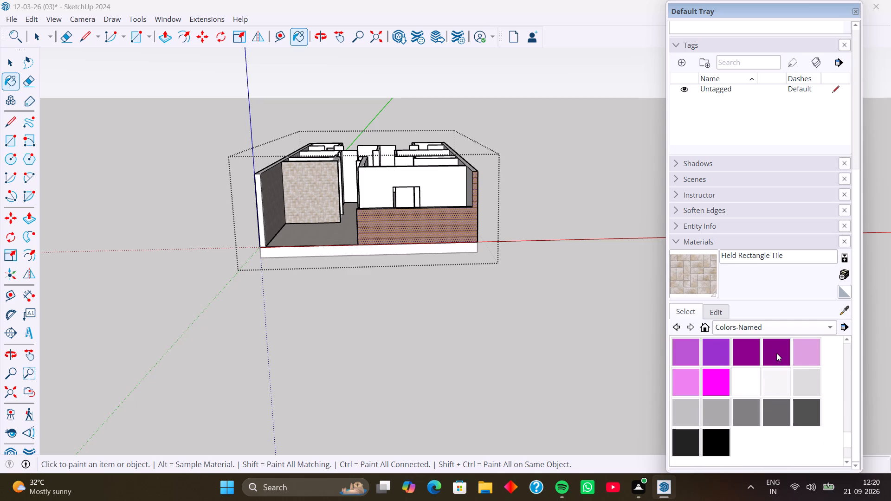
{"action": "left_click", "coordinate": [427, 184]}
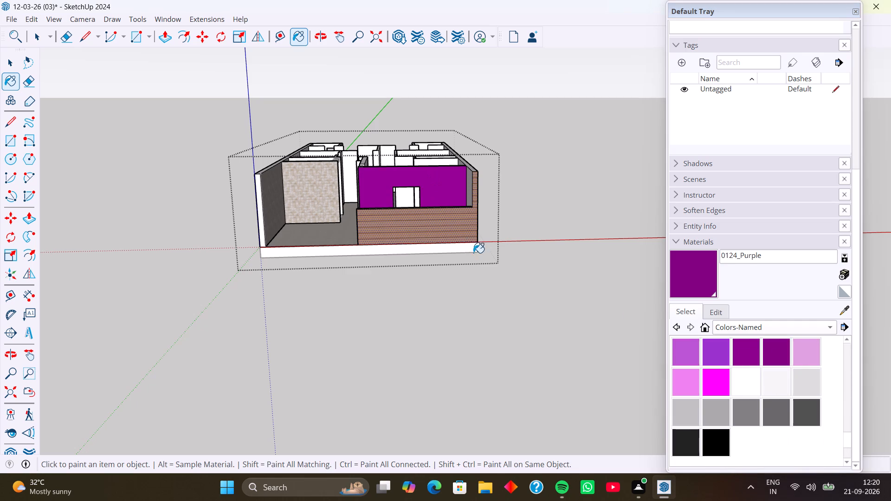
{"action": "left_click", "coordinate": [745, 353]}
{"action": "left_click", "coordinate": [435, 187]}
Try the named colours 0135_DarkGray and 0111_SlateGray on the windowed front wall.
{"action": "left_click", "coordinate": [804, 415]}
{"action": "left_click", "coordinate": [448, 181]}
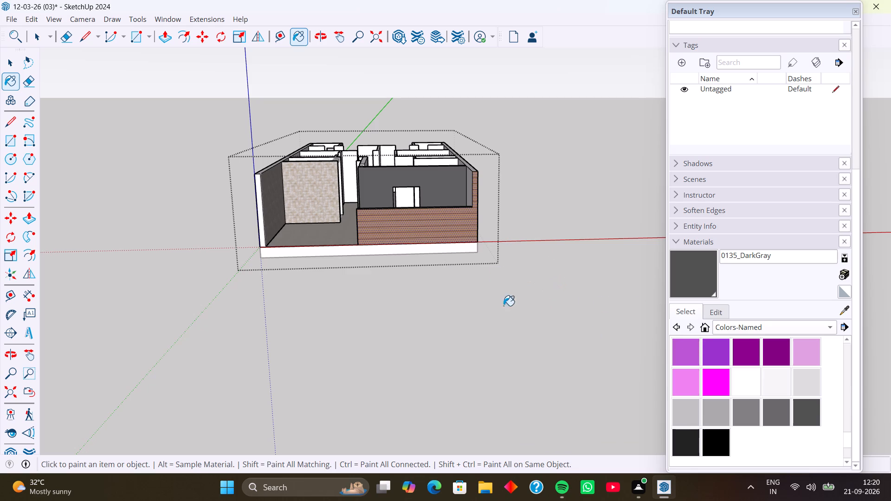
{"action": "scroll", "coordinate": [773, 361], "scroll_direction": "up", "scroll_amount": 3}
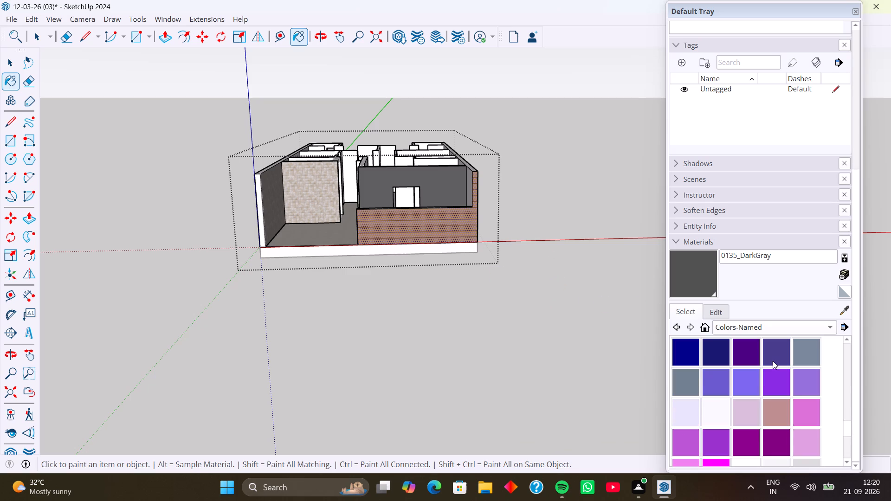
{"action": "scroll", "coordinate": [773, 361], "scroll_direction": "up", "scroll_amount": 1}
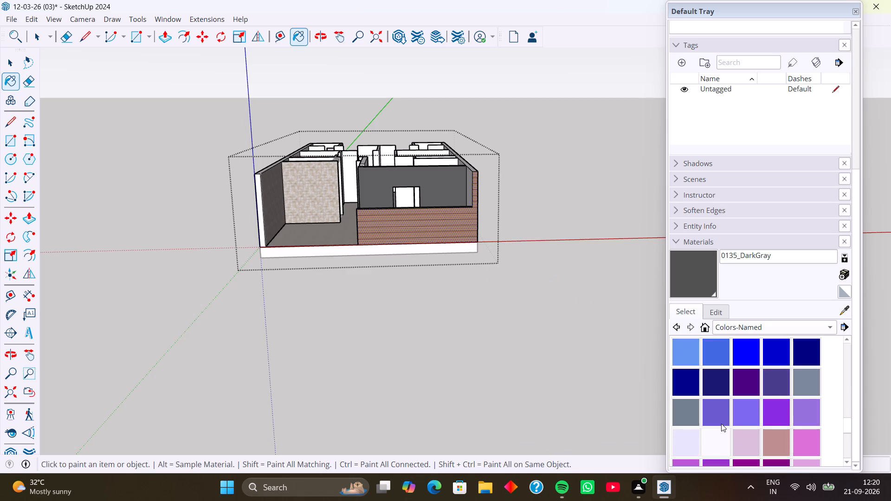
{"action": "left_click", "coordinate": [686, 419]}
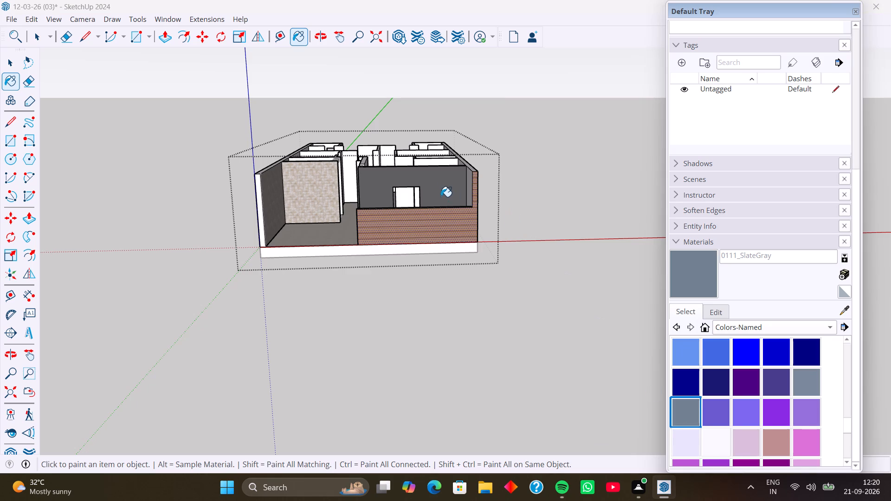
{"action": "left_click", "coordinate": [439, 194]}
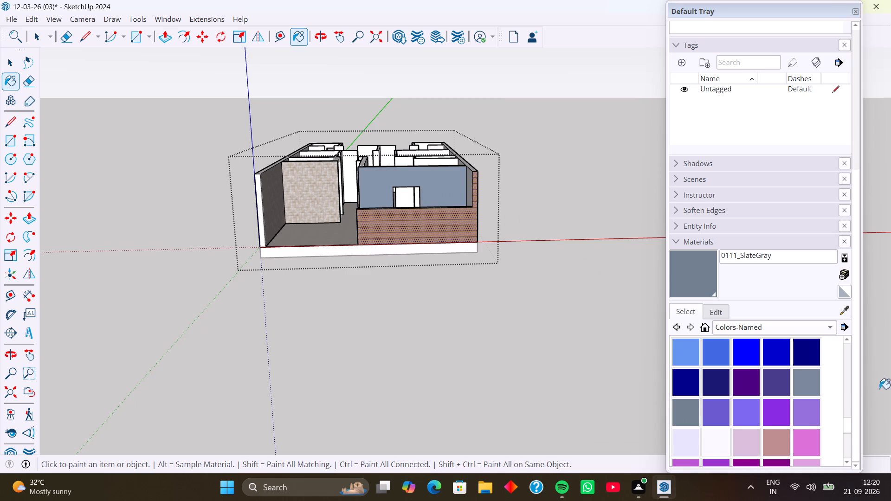
Paint the windowed front wall behind the low clad wall with the named colour 0134_DimGray.
{"action": "scroll", "coordinate": [777, 391], "scroll_direction": "down", "scroll_amount": 4}
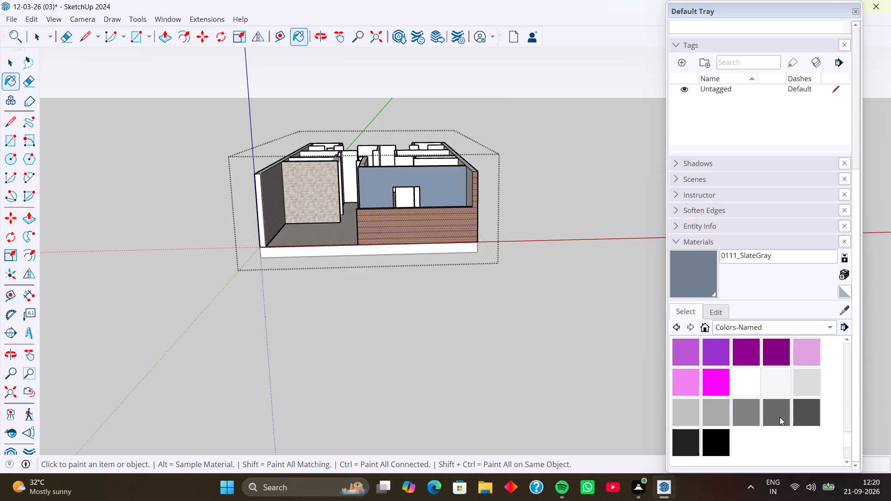
{"action": "left_click", "coordinate": [780, 417]}
{"action": "left_click", "coordinate": [428, 185]}
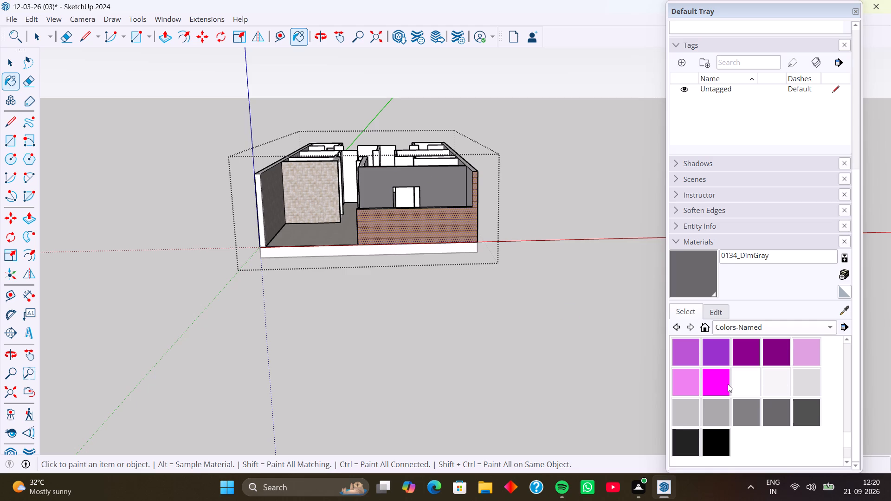
Examine the painted front from above and look through the SketchUp-20250915T112154Z-1-001 (1) material collection for alternative finishes.
{"action": "scroll", "coordinate": [728, 384], "scroll_direction": "up", "scroll_amount": 4}
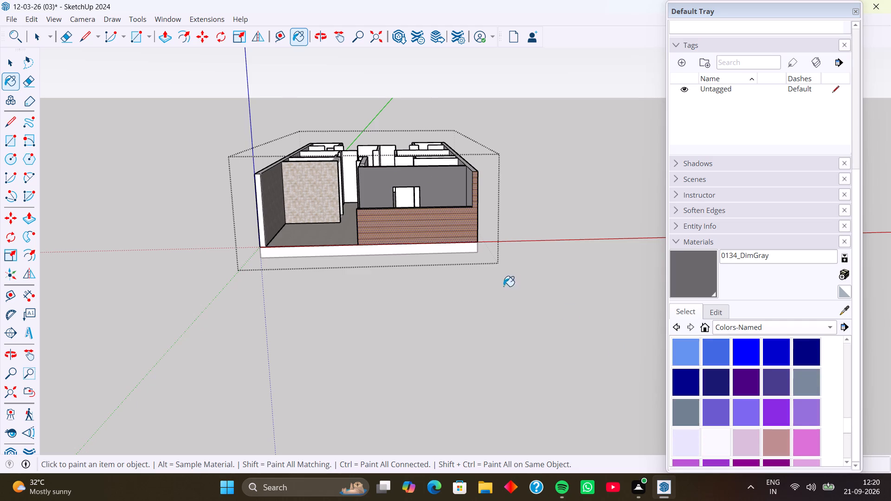
{"action": "middle_click_drag", "start_coordinate": [496, 284], "coordinate": [484, 337]}
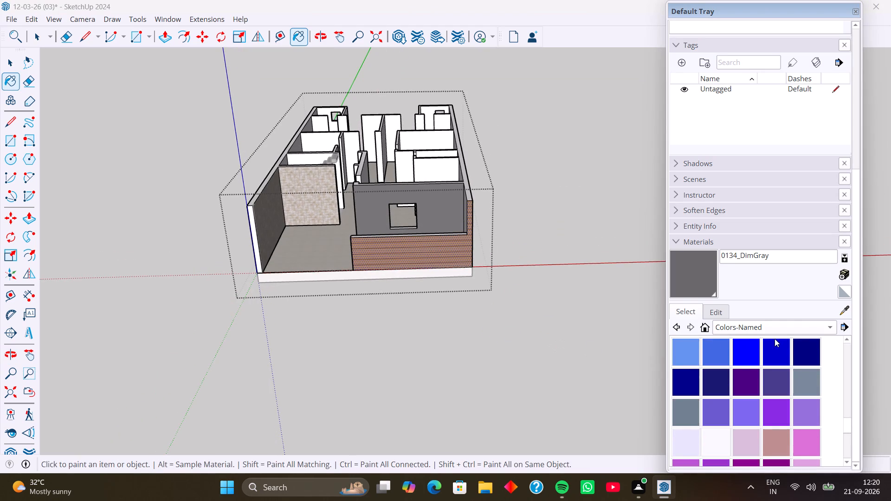
{"action": "left_click", "coordinate": [829, 325]}
{"action": "scroll", "coordinate": [790, 370], "scroll_direction": "down", "scroll_amount": 2}
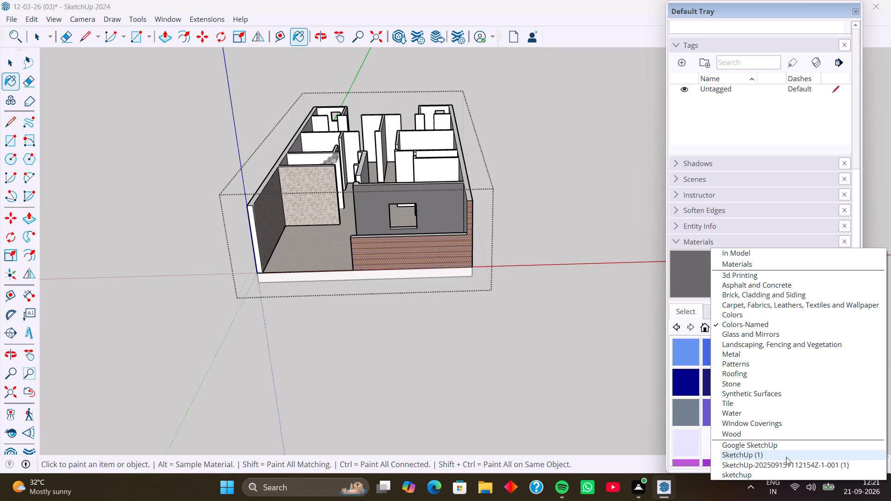
{"action": "left_click", "coordinate": [794, 464]}
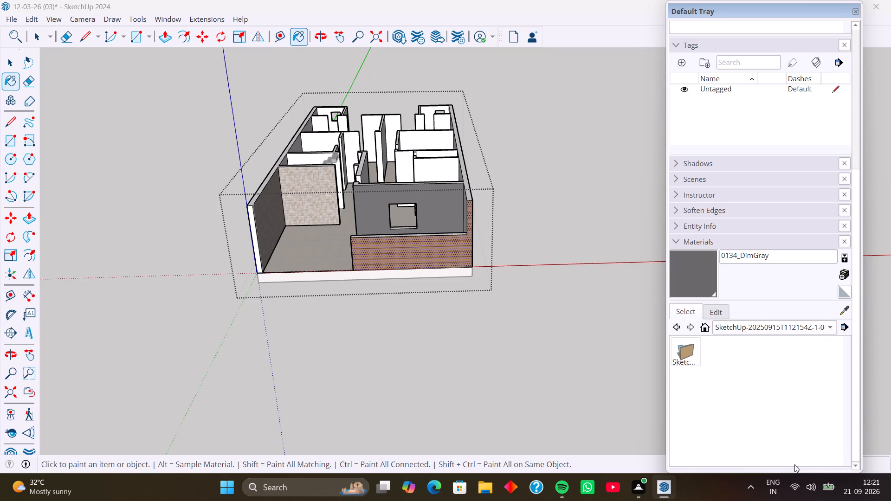
{"action": "left_click", "coordinate": [693, 351]}
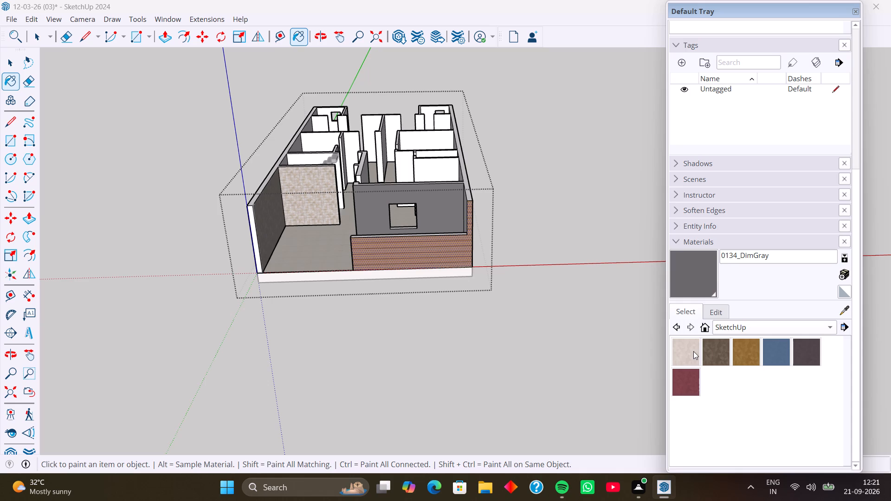
{"action": "left_click", "coordinate": [678, 327]}
{"action": "left_click", "coordinate": [678, 327]}
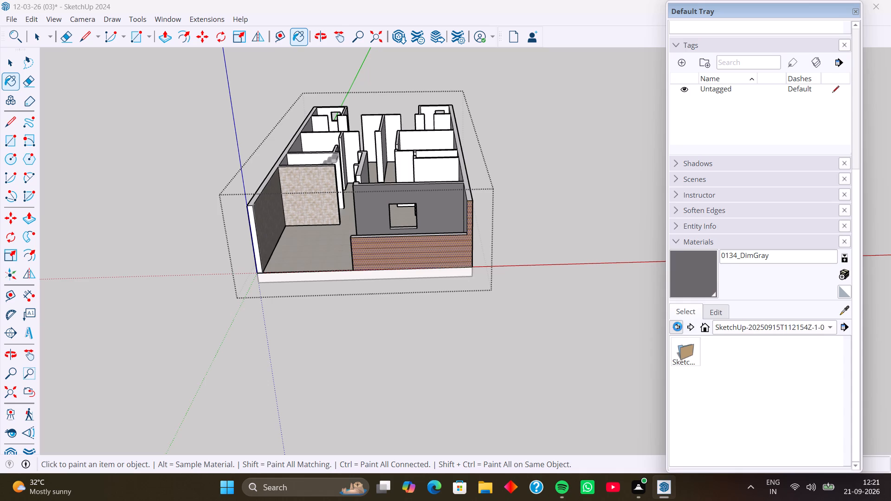
Look through the SketchUp (1) material collection, including its City Glam and Architecture folders, for a wall finish.
{"action": "left_click", "coordinate": [831, 329]}
{"action": "left_click", "coordinate": [790, 457]}
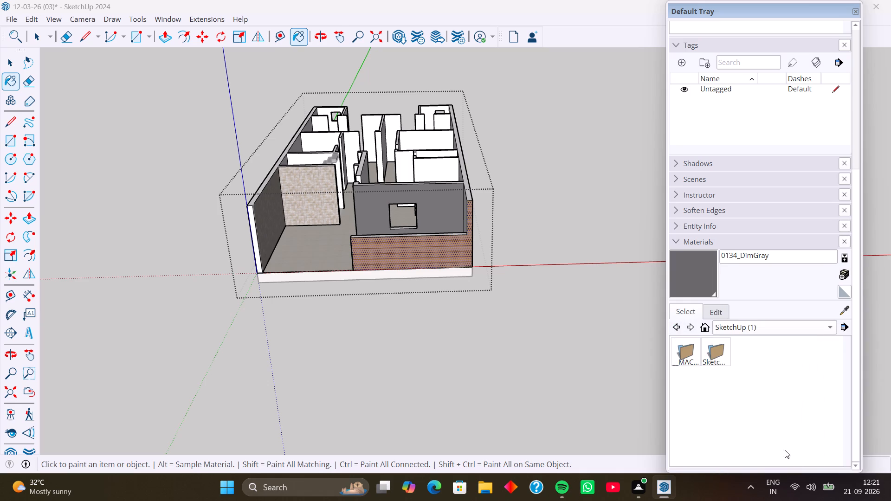
{"action": "double_click", "coordinate": [718, 354]}
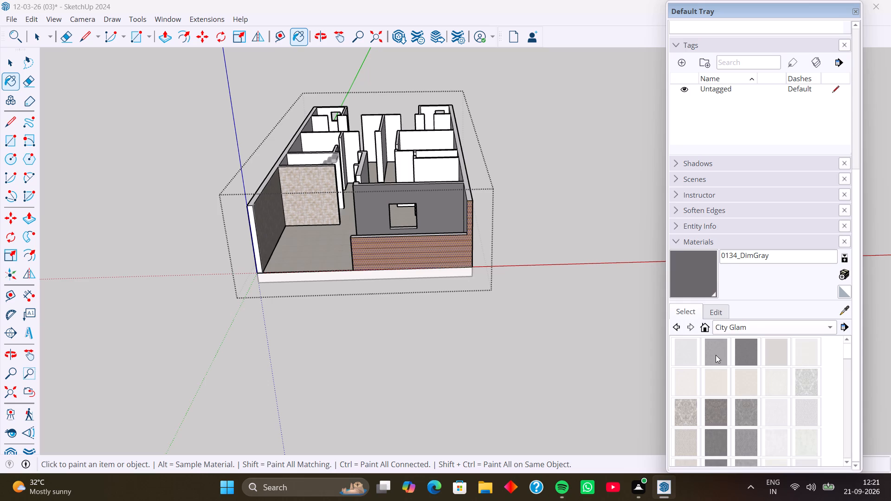
{"action": "scroll", "coordinate": [742, 369], "scroll_direction": "down", "scroll_amount": 8}
{"action": "scroll", "coordinate": [743, 371], "scroll_direction": "up", "scroll_amount": 12}
{"action": "left_click", "coordinate": [676, 327]}
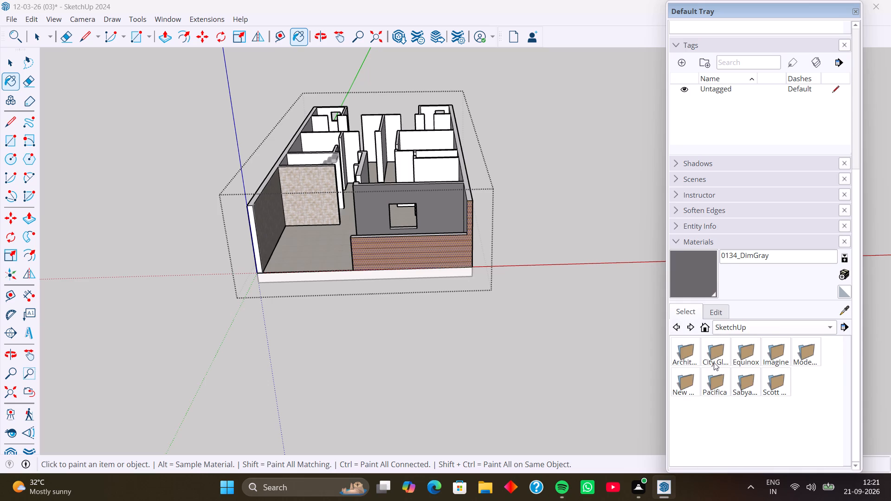
{"action": "left_click", "coordinate": [689, 356]}
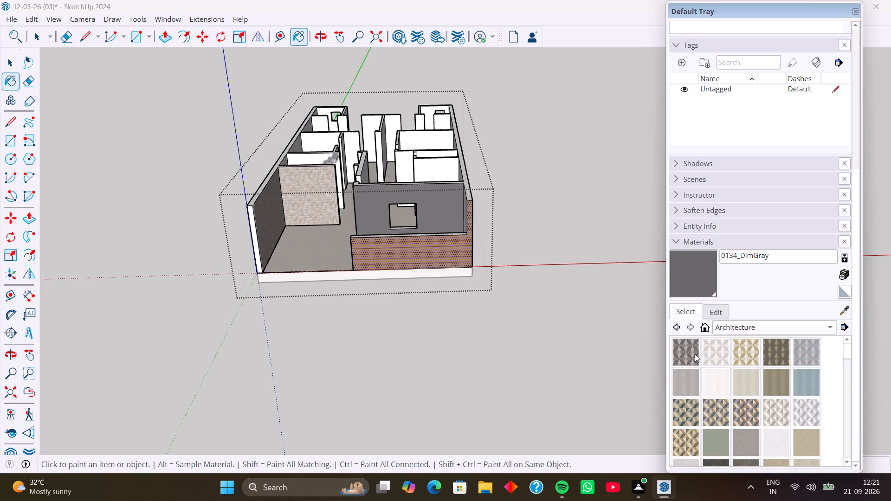
{"action": "left_click", "coordinate": [676, 327]}
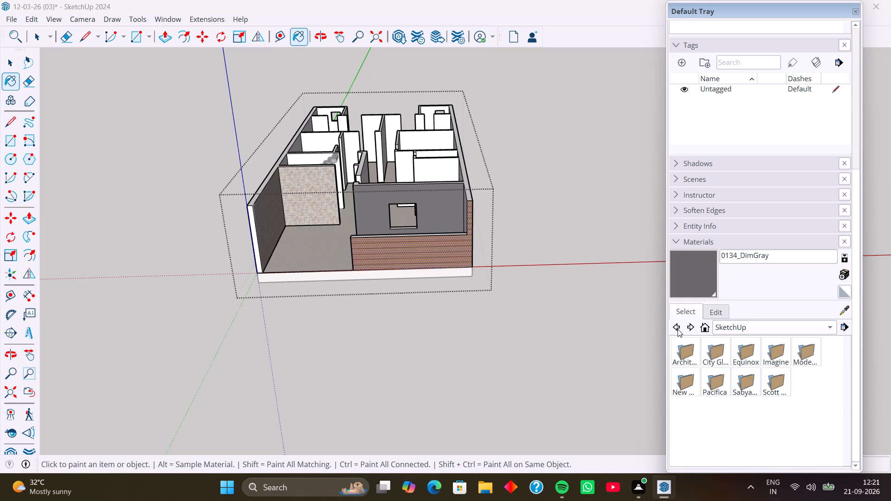
{"action": "left_click", "coordinate": [678, 329]}
{"action": "left_click", "coordinate": [689, 349]}
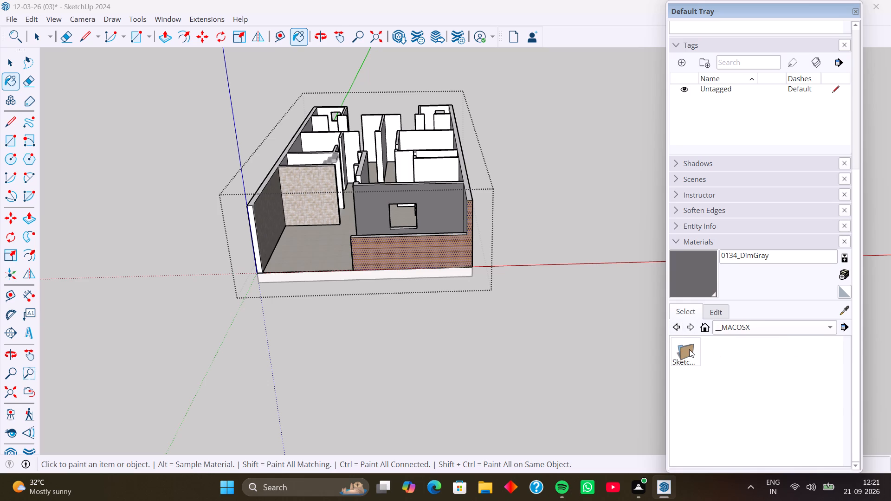
{"action": "left_click", "coordinate": [689, 349]}
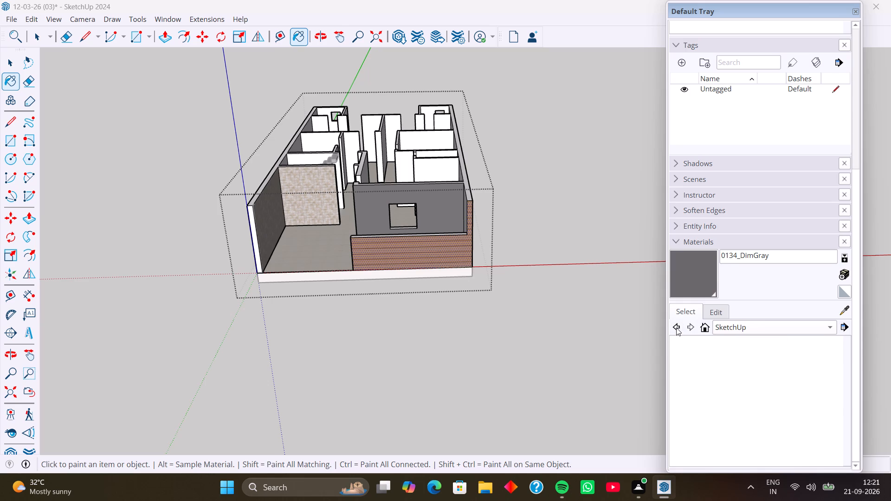
{"action": "left_click", "coordinate": [677, 326]}
{"action": "left_click", "coordinate": [677, 326]}
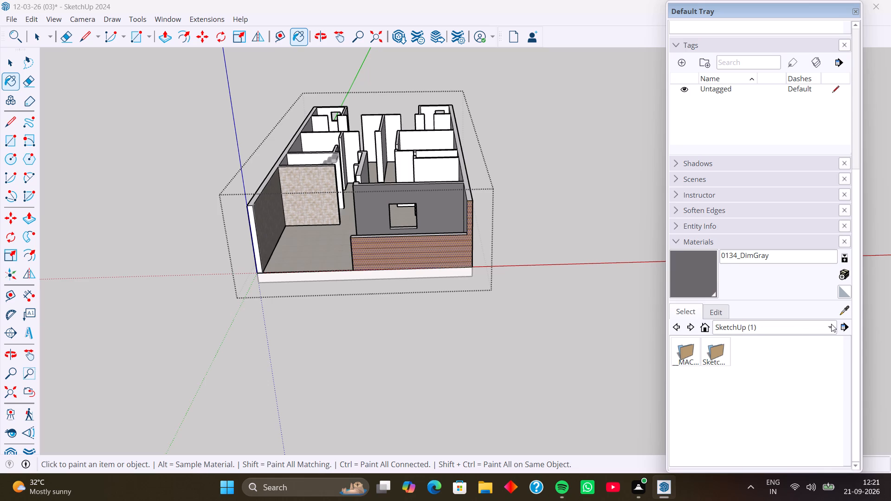
Return to the Colors-Named collection and look through its swatches for a wall colour.
{"action": "left_click", "coordinate": [672, 327]}
{"action": "scroll", "coordinate": [802, 346], "scroll_direction": "down", "scroll_amount": 2}
{"action": "scroll", "coordinate": [799, 353], "scroll_direction": "up", "scroll_amount": 2}
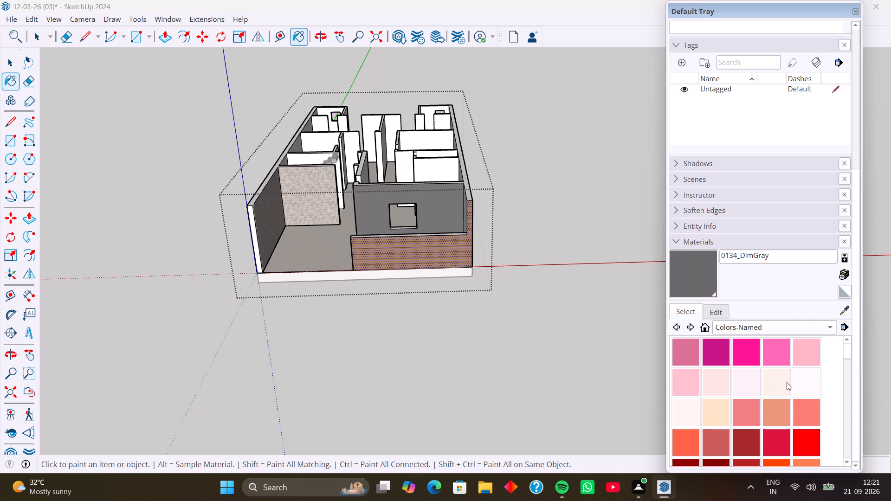
{"action": "scroll", "coordinate": [770, 396], "scroll_direction": "down", "scroll_amount": 5}
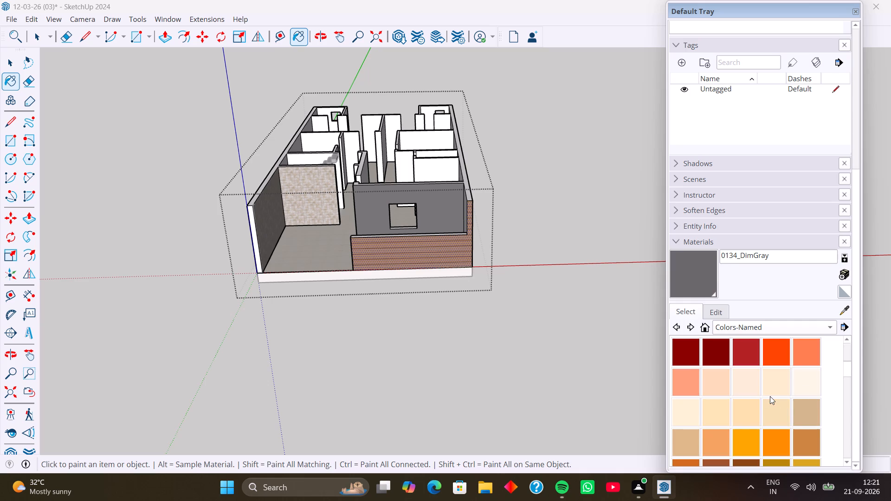
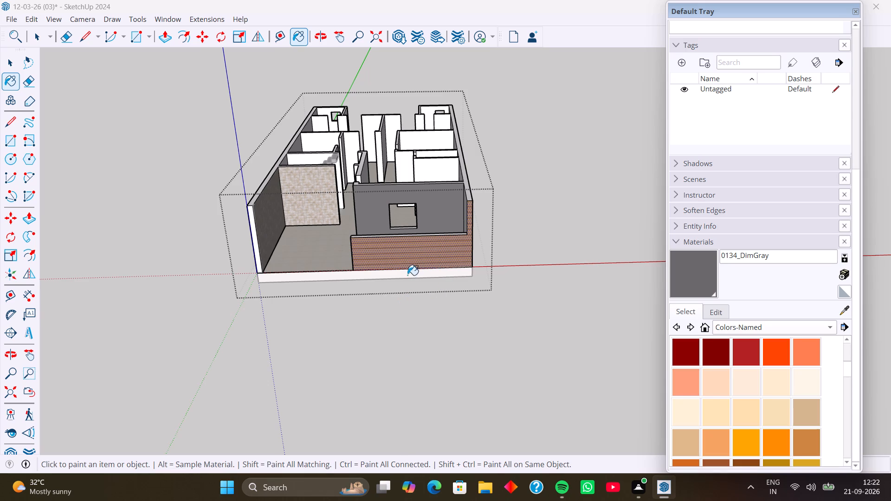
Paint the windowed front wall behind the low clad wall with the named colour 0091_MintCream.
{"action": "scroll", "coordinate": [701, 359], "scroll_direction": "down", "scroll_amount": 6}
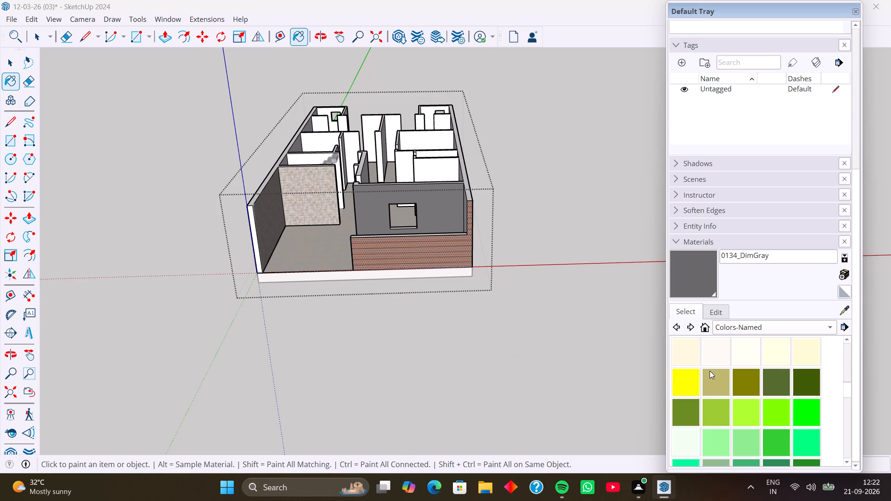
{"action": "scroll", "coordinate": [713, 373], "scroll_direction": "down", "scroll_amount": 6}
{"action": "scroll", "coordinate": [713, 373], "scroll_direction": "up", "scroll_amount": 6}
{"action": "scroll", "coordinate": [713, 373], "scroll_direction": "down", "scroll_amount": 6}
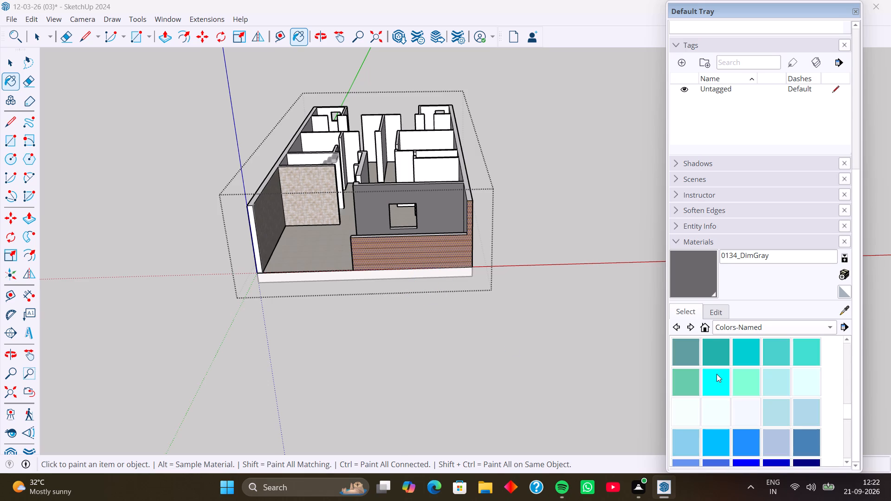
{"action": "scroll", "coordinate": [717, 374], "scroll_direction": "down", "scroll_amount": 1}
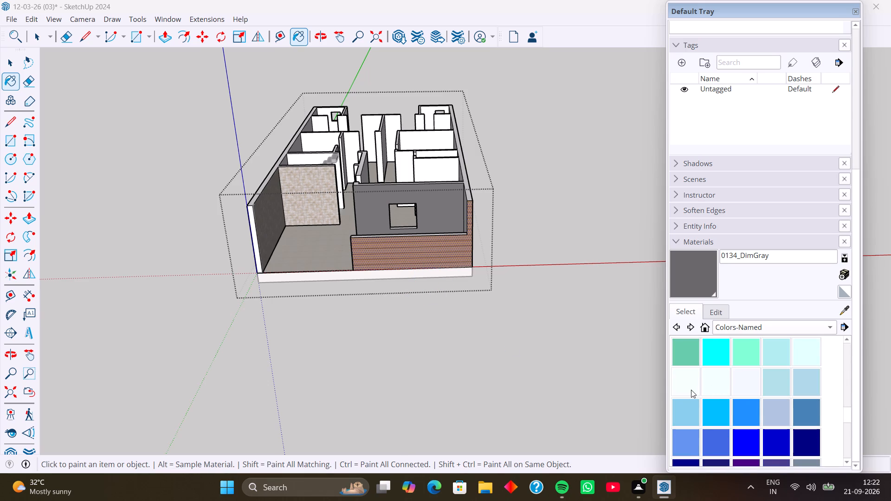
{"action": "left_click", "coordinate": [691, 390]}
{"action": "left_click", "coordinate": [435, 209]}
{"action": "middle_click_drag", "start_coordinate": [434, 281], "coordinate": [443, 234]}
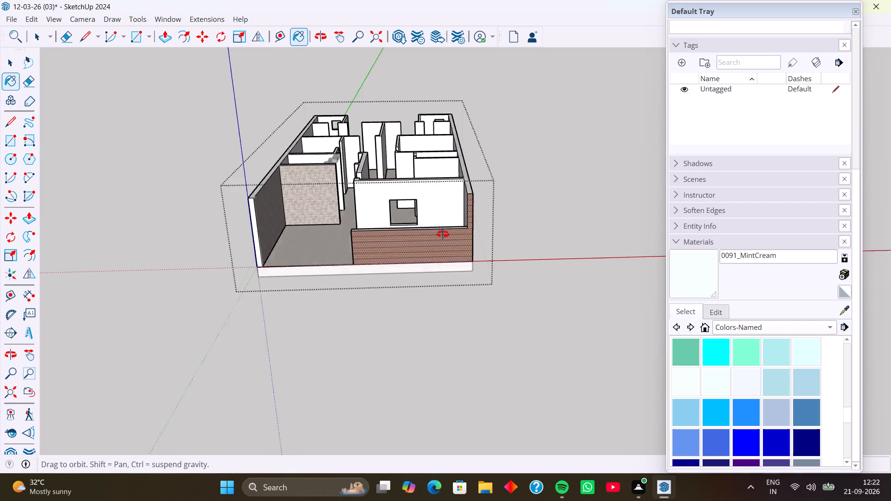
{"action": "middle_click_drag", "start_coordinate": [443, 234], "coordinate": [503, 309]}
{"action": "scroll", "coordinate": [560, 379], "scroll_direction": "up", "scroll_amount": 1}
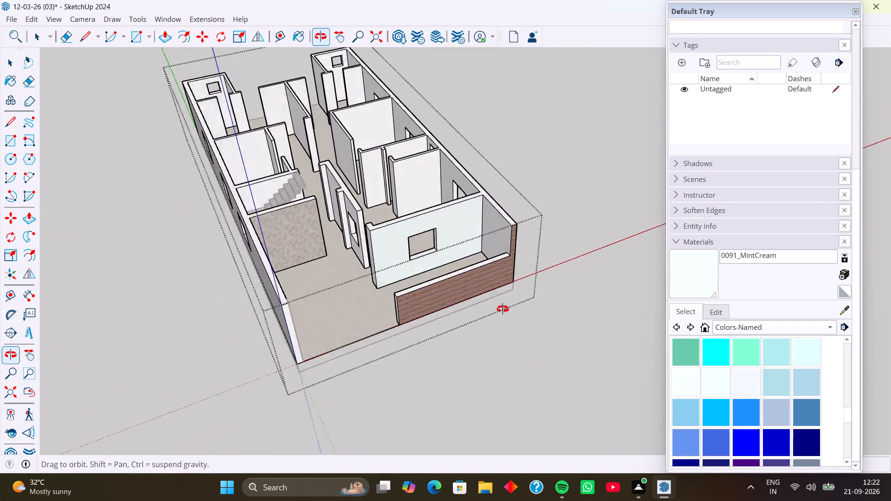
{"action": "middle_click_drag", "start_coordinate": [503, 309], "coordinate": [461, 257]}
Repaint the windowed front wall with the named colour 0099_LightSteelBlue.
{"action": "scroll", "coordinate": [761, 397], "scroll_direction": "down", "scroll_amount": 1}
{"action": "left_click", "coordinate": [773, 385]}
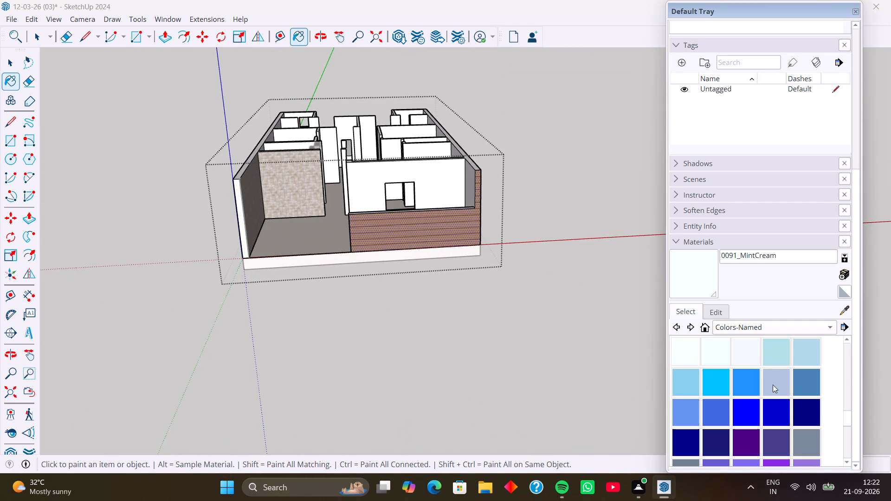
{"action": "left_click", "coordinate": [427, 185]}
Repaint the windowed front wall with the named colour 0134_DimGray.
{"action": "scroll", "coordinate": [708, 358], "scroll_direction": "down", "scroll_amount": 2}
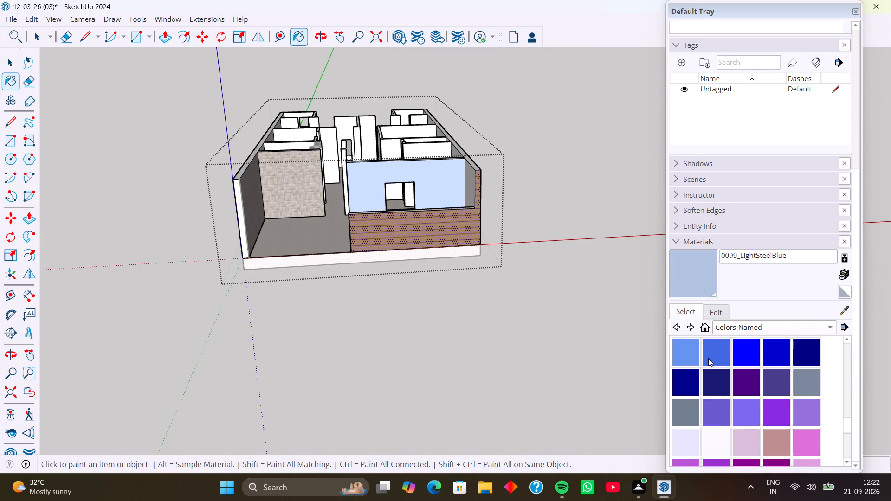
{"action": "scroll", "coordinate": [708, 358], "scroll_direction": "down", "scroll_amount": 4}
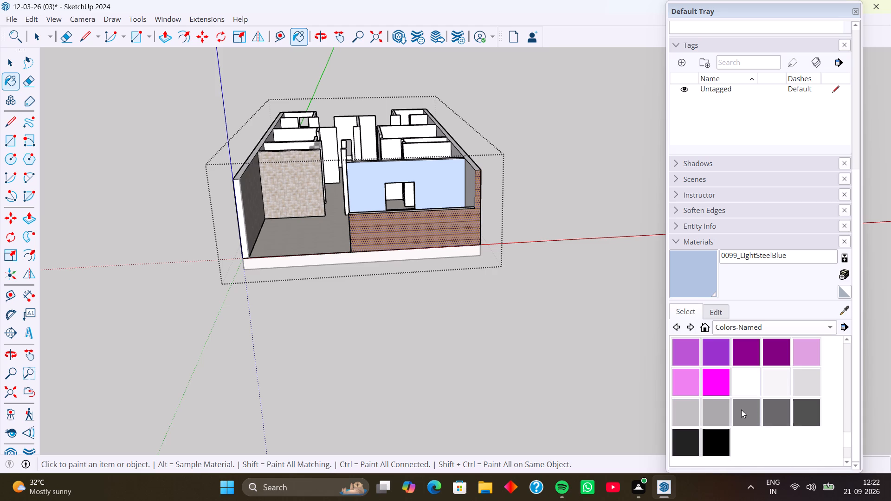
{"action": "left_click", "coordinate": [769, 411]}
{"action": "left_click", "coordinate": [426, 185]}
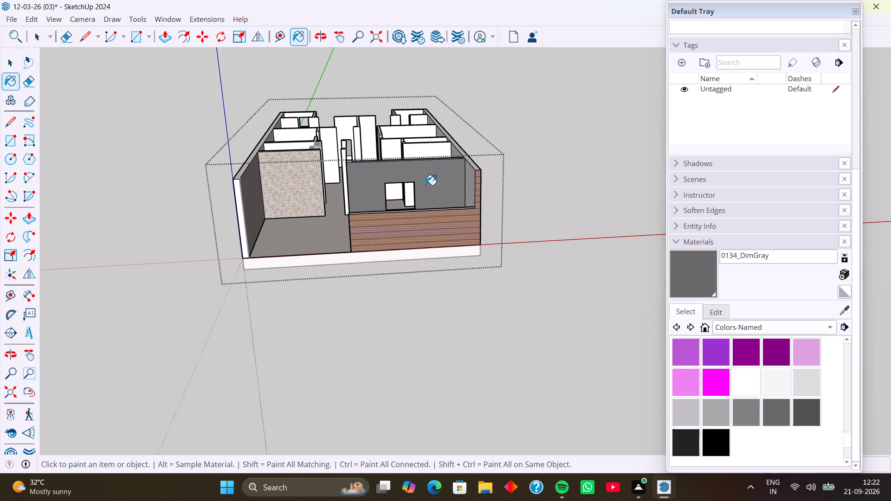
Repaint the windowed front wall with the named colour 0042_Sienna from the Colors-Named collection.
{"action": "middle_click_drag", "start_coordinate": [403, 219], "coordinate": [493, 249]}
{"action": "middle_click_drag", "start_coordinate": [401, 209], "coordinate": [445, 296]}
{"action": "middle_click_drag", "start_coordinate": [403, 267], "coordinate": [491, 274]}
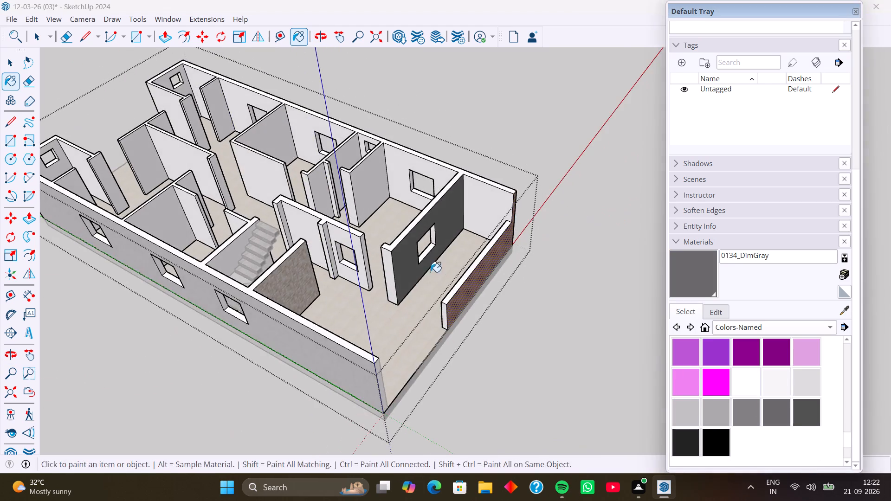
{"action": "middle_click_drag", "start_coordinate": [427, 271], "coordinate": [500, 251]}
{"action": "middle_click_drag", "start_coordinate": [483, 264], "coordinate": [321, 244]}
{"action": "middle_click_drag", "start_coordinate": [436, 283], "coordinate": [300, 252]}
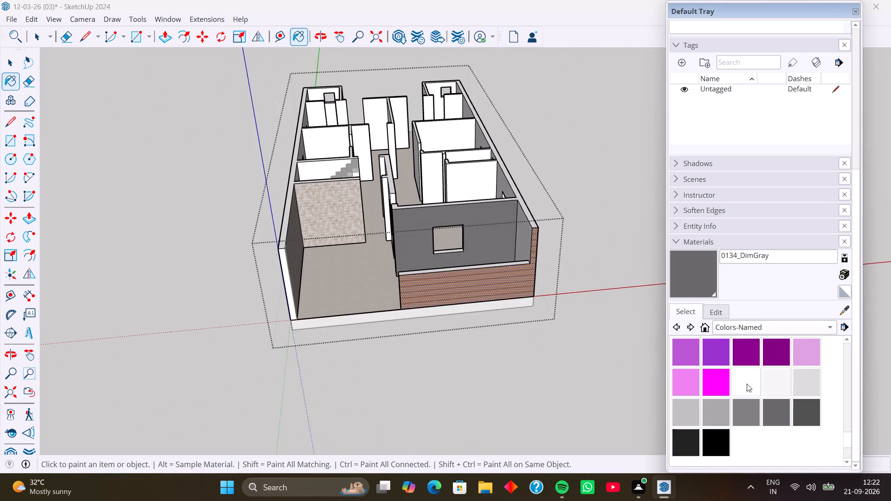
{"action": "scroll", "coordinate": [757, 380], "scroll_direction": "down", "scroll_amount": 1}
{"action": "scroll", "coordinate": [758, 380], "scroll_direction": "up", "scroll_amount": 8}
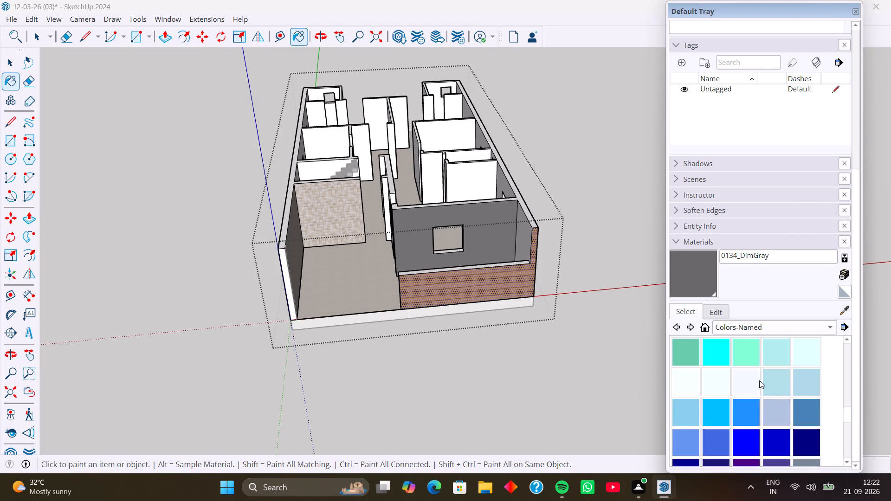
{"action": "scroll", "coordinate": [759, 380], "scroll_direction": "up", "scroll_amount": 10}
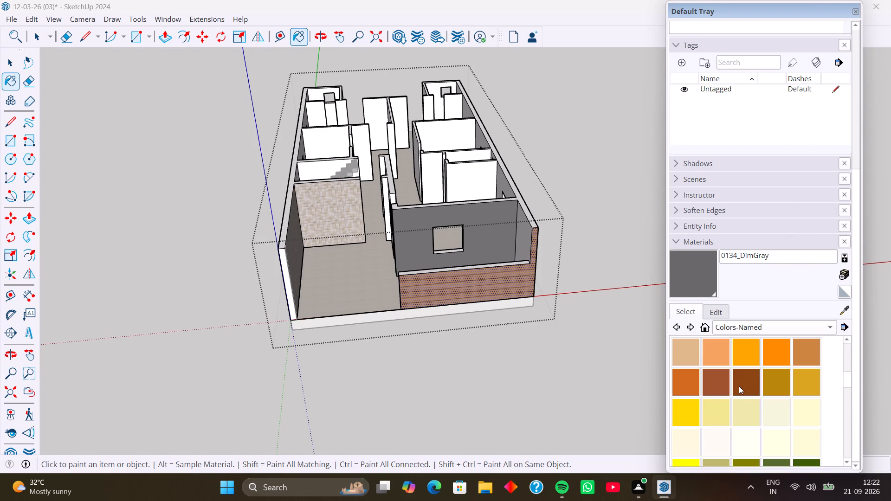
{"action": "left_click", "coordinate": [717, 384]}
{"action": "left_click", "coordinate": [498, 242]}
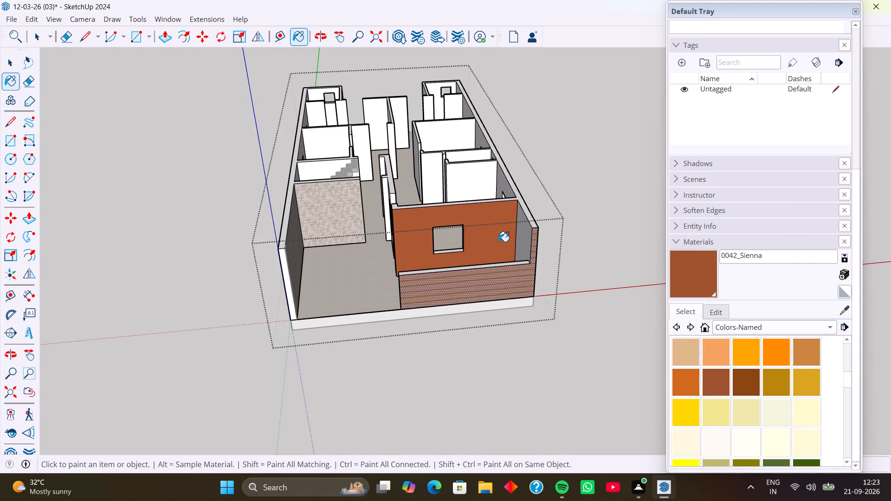
Repaint the windowed front wall with the named colour 0021_DarkRed.
{"action": "scroll", "coordinate": [745, 377], "scroll_direction": "up", "scroll_amount": 3}
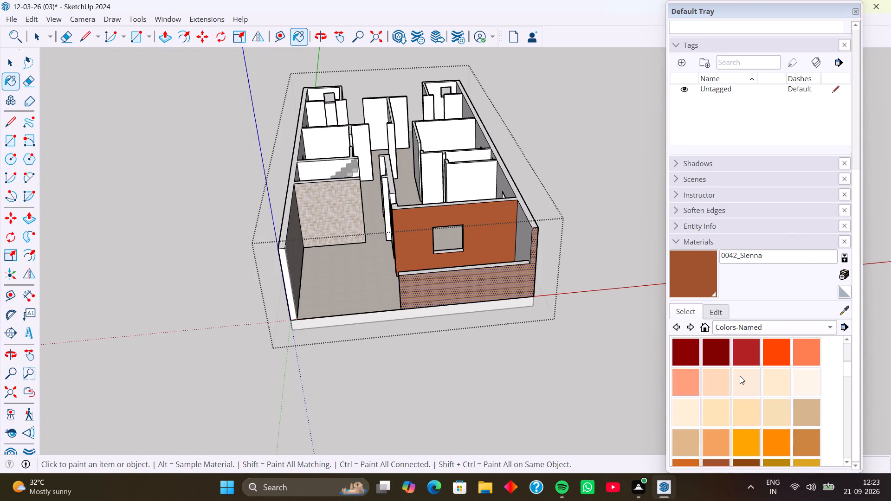
{"action": "scroll", "coordinate": [740, 376], "scroll_direction": "up", "scroll_amount": 2}
{"action": "left_click", "coordinate": [689, 411]}
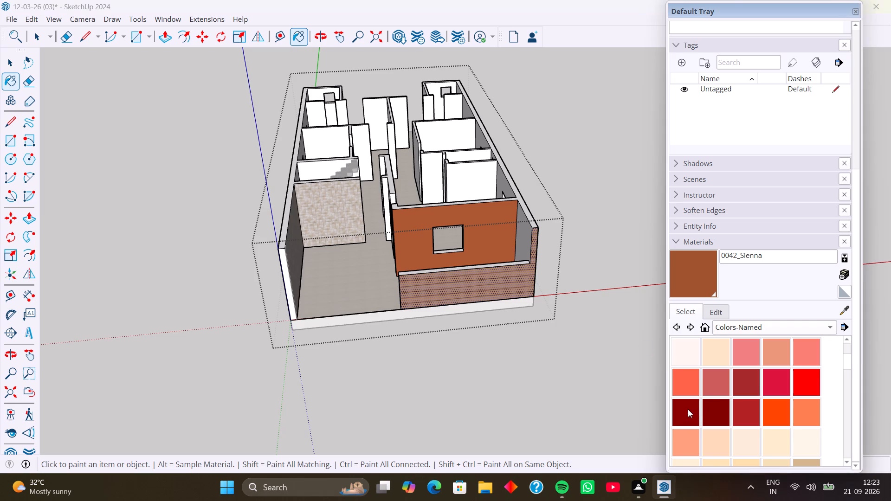
{"action": "left_click", "coordinate": [495, 237]}
Examine the repainted front wall from eye level and from above, and look through the red and orange swatches.
{"action": "middle_click_drag", "start_coordinate": [508, 321], "coordinate": [464, 249]}
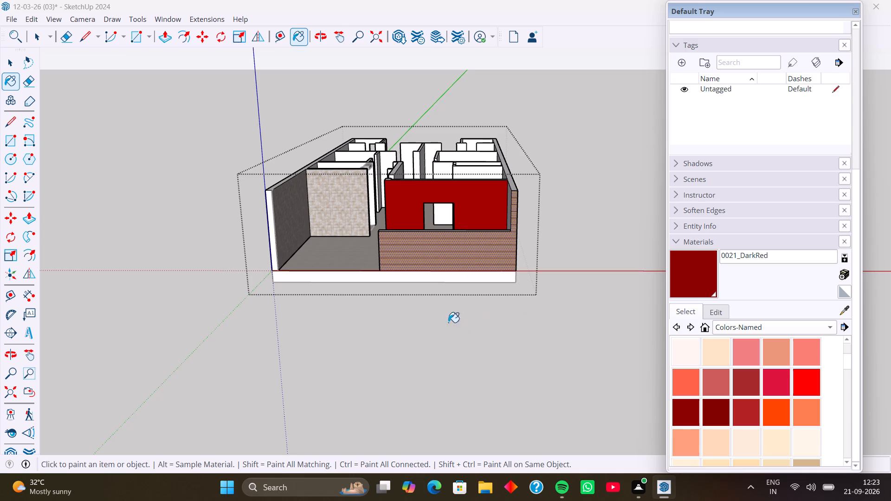
{"action": "middle_click_drag", "start_coordinate": [449, 272], "coordinate": [469, 250]}
{"action": "middle_click_drag", "start_coordinate": [446, 238], "coordinate": [453, 224]}
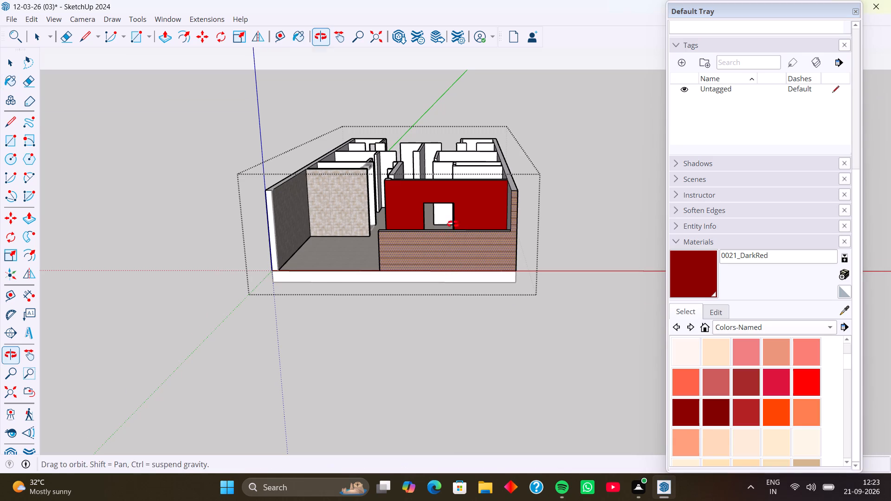
{"action": "middle_click_drag", "start_coordinate": [453, 224], "coordinate": [456, 217]}
{"action": "middle_click_drag", "start_coordinate": [456, 224], "coordinate": [484, 219]}
{"action": "middle_click_drag", "start_coordinate": [468, 222], "coordinate": [431, 227]}
{"action": "middle_click_drag", "start_coordinate": [431, 227], "coordinate": [427, 228]}
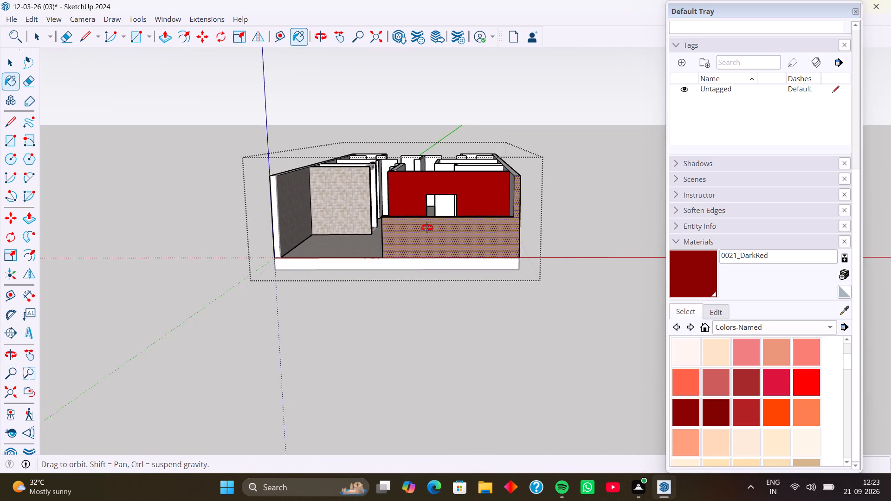
{"action": "middle_click_drag", "start_coordinate": [427, 228], "coordinate": [418, 229]}
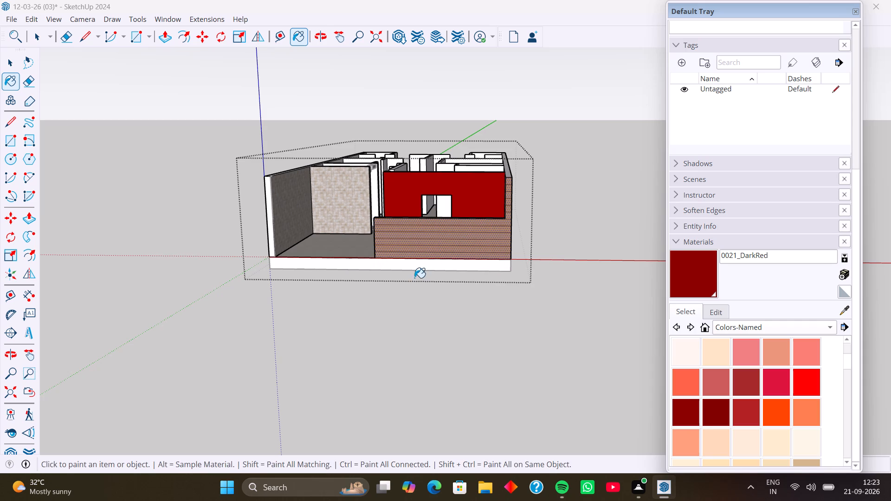
{"action": "middle_click_drag", "start_coordinate": [414, 278], "coordinate": [460, 296]}
{"action": "middle_click_drag", "start_coordinate": [475, 236], "coordinate": [453, 309]}
{"action": "middle_click_drag", "start_coordinate": [449, 264], "coordinate": [430, 339]}
{"action": "middle_click_drag", "start_coordinate": [446, 263], "coordinate": [510, 315]}
{"action": "scroll", "coordinate": [730, 377], "scroll_direction": "up", "scroll_amount": 4}
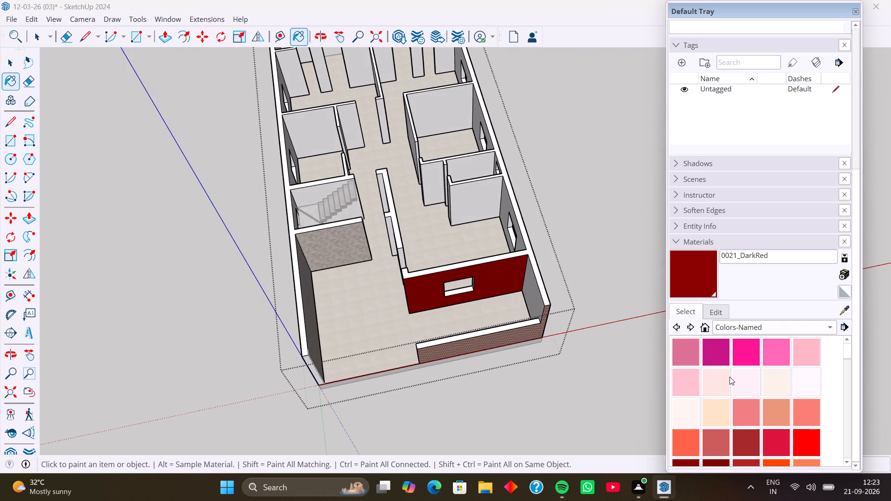
{"action": "scroll", "coordinate": [730, 377], "scroll_direction": "down", "scroll_amount": 5}
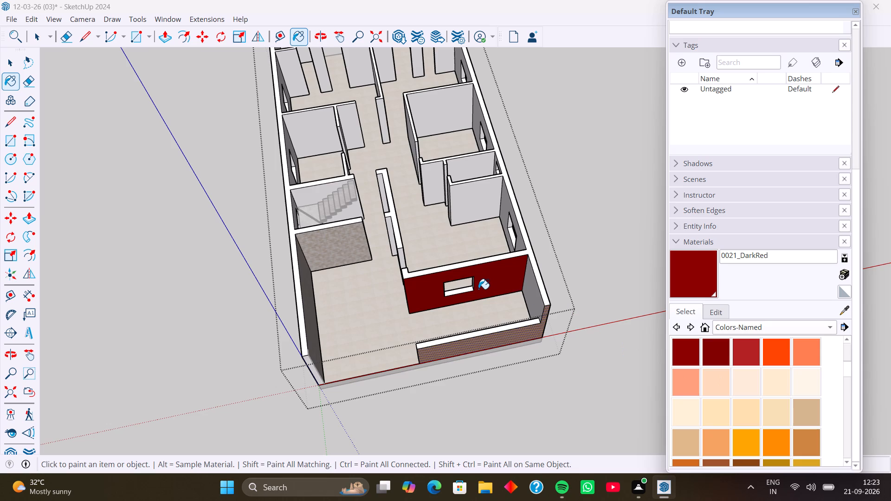
{"action": "scroll", "coordinate": [478, 289], "scroll_direction": "down", "scroll_amount": 3}
{"action": "middle_click_drag", "start_coordinate": [478, 289], "coordinate": [505, 371], "text": "shift"}
{"action": "middle_click_drag", "start_coordinate": [488, 320], "coordinate": [460, 338]}
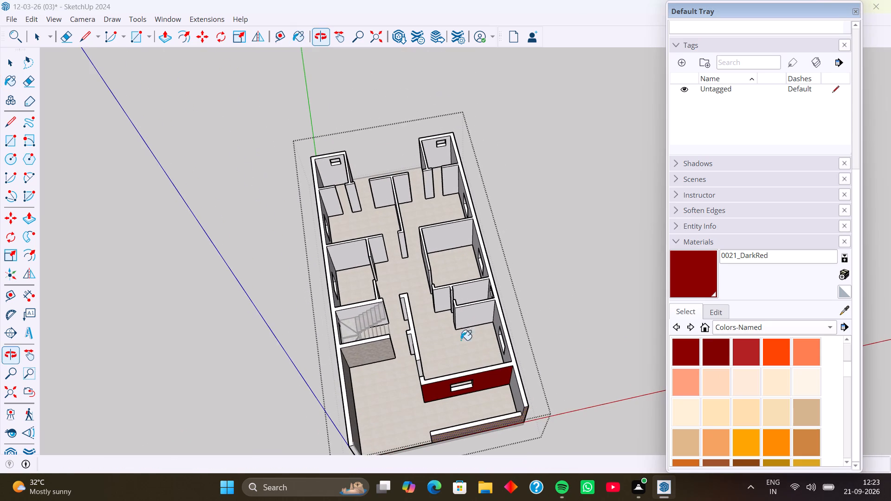
Stop painting and leave the house group's editing mode.
{"action": "key", "text": "space"}
{"action": "left_click", "coordinate": [588, 299]}
Examine the whole house from above, checking the room layout, staircase and painted front area.
{"action": "middle_click_drag", "start_coordinate": [478, 357], "coordinate": [433, 367]}
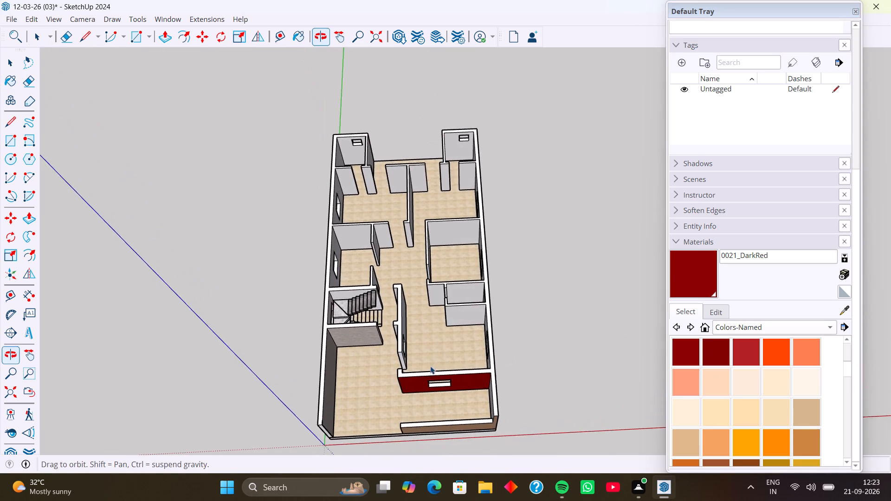
{"action": "middle_click_drag", "start_coordinate": [440, 349], "coordinate": [430, 422]}
{"action": "middle_click_drag", "start_coordinate": [448, 314], "coordinate": [443, 335]}
{"action": "scroll", "coordinate": [396, 304], "scroll_direction": "up", "scroll_amount": 4}
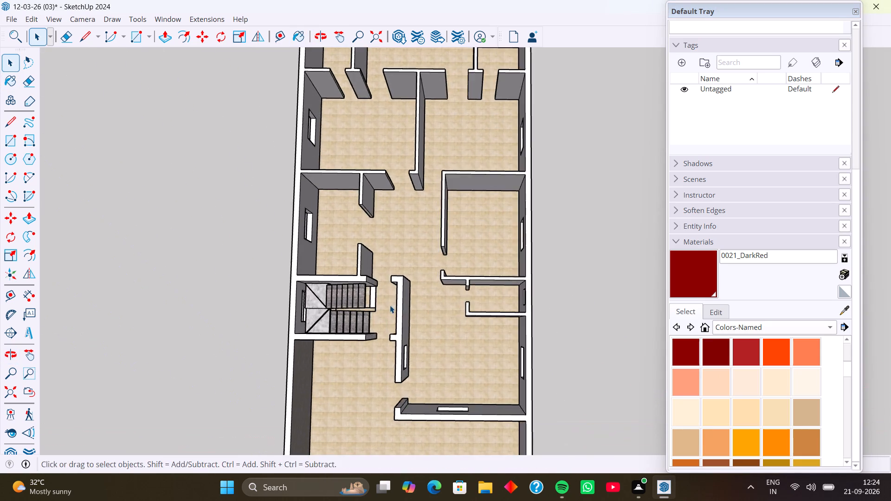
{"action": "scroll", "coordinate": [390, 305], "scroll_direction": "up", "scroll_amount": 6}
{"action": "scroll", "coordinate": [374, 298], "scroll_direction": "down", "scroll_amount": 12}
{"action": "middle_click_drag", "start_coordinate": [443, 348], "coordinate": [434, 272]}
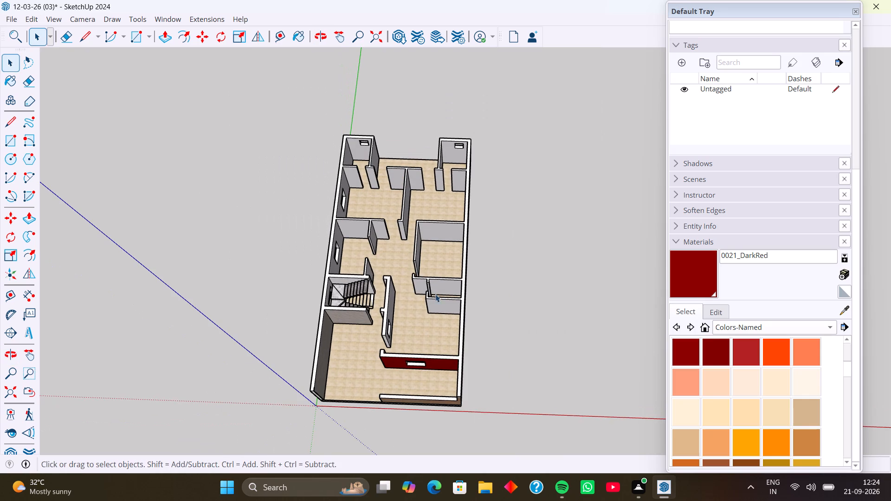
{"action": "middle_click_drag", "start_coordinate": [438, 317], "coordinate": [436, 261]}
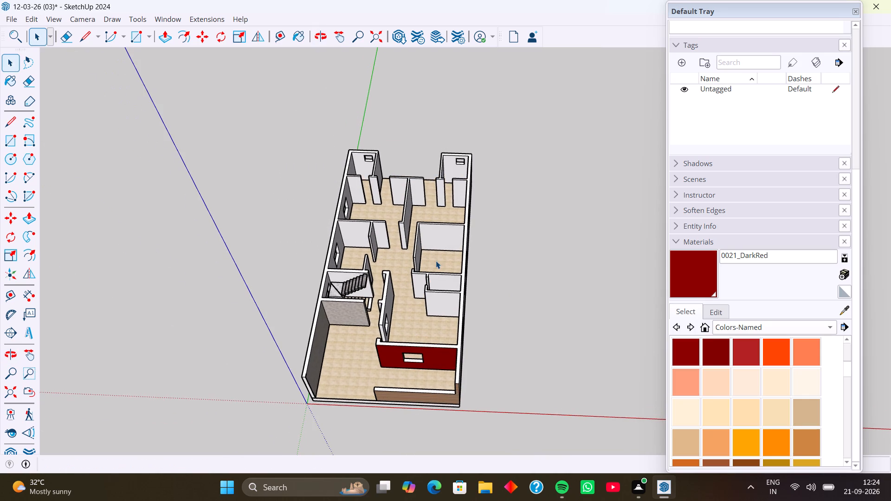
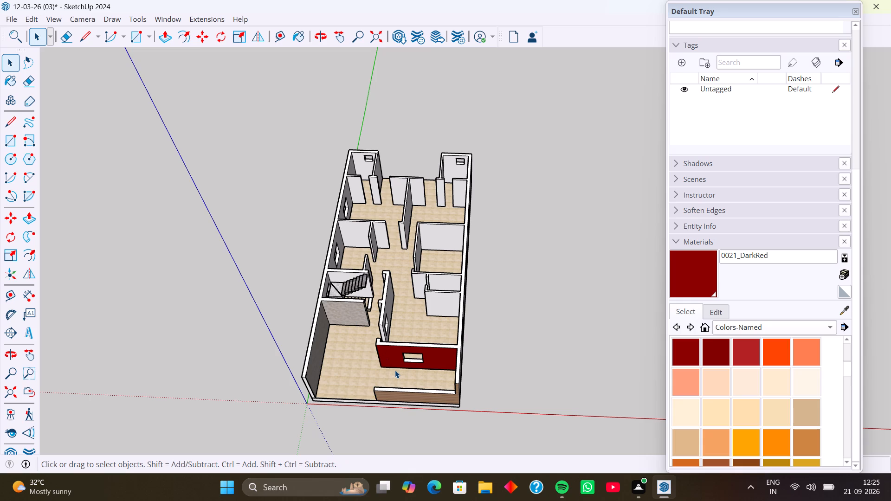
Search the 3D Warehouse for "bed" models.
{"action": "left_click", "coordinate": [164, 18]}
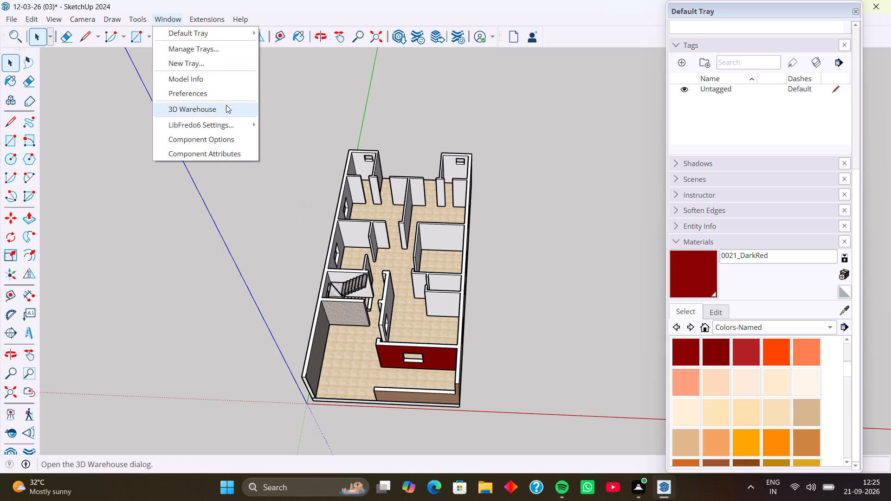
{"action": "left_click", "coordinate": [227, 110]}
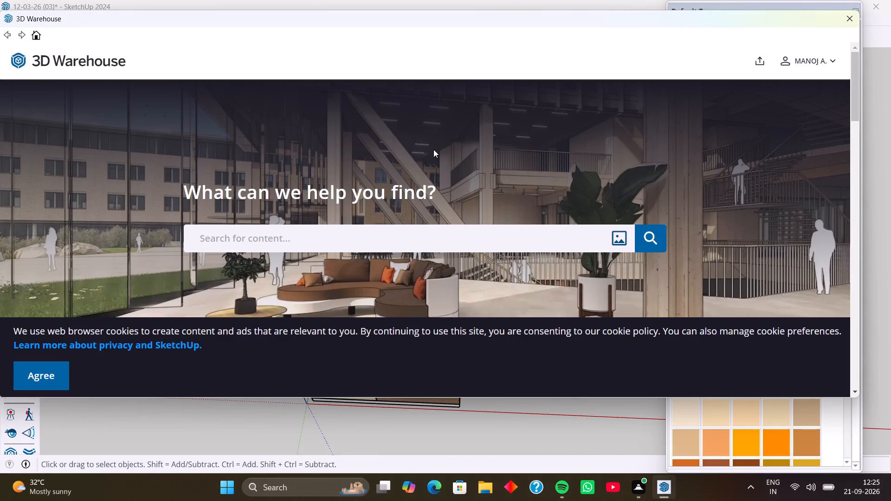
{"action": "left_click", "coordinate": [372, 236]}
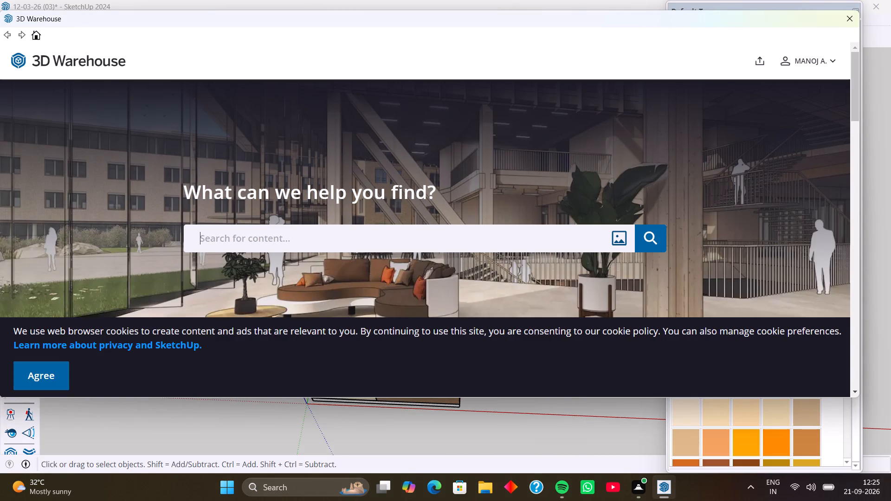
{"action": "type", "text": "bed"}
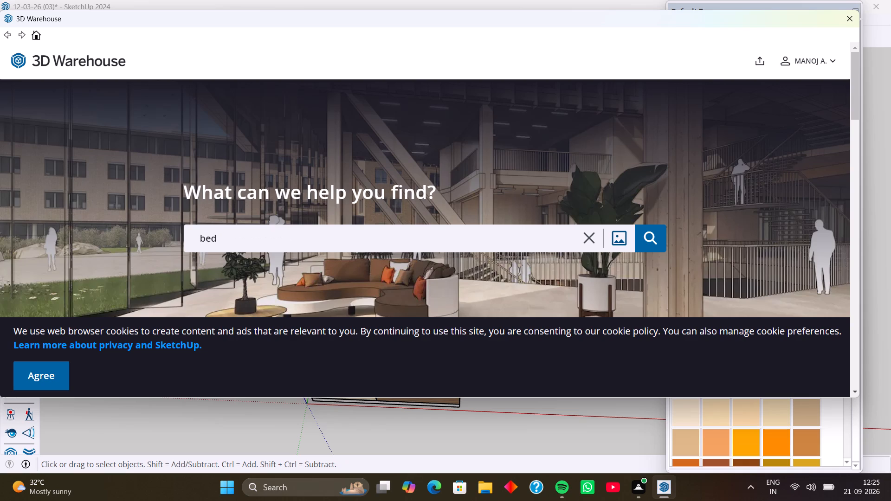
{"action": "key", "text": "Return"}
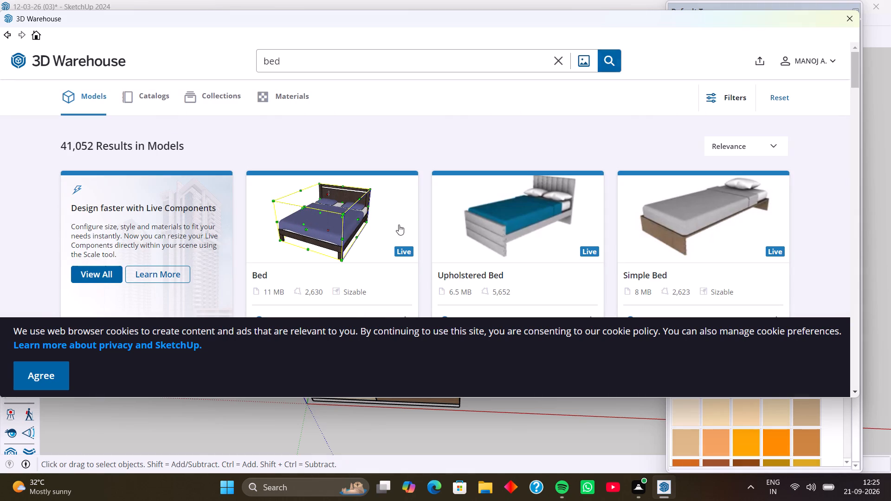
Look through the bed model results to find a suitable double bed for the bedrooms.
{"action": "scroll", "coordinate": [398, 225], "scroll_direction": "down", "scroll_amount": 4}
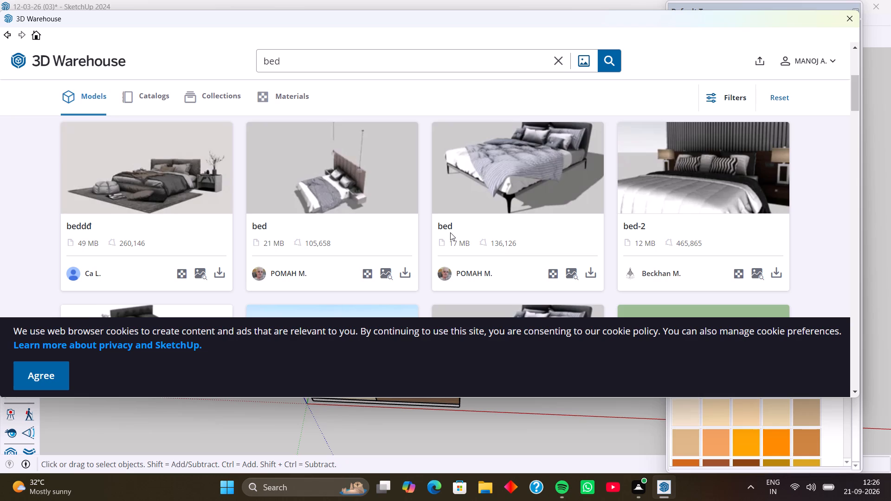
{"action": "scroll", "coordinate": [450, 232], "scroll_direction": "down", "scroll_amount": 4}
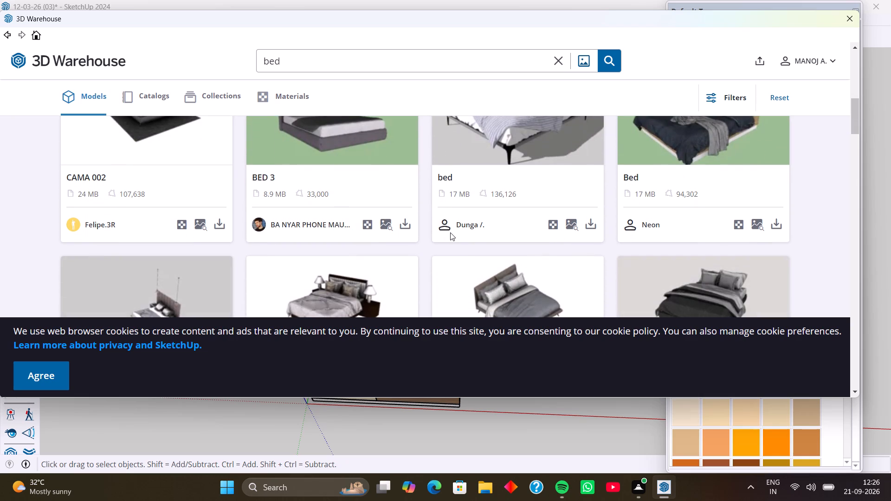
{"action": "scroll", "coordinate": [450, 232], "scroll_direction": "down", "scroll_amount": 3}
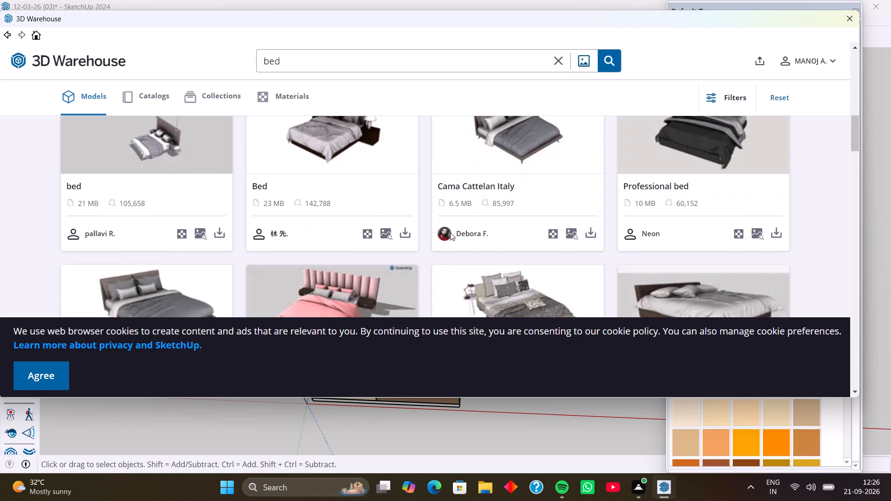
{"action": "scroll", "coordinate": [450, 232], "scroll_direction": "down", "scroll_amount": 3}
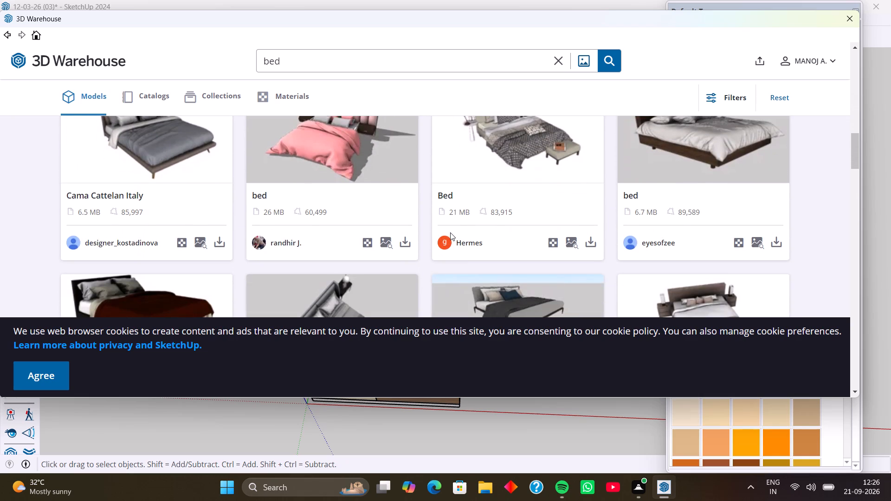
{"action": "scroll", "coordinate": [450, 232], "scroll_direction": "down", "scroll_amount": 6}
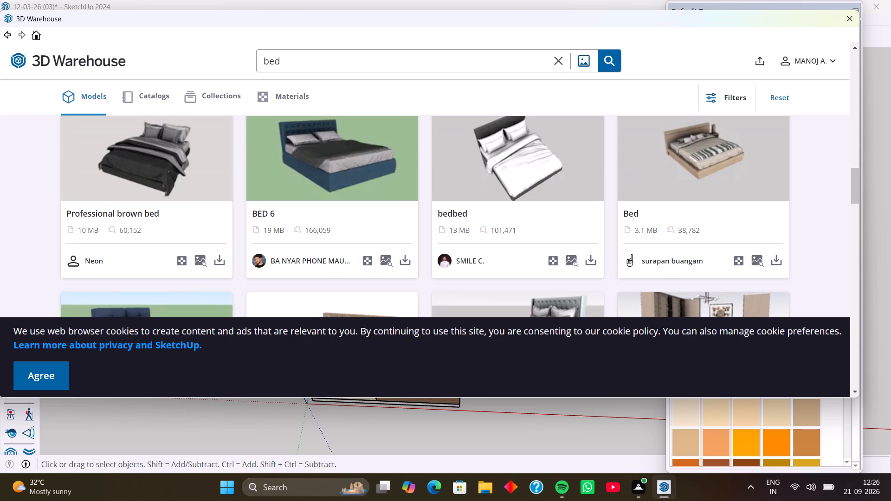
{"action": "scroll", "coordinate": [459, 237], "scroll_direction": "down", "scroll_amount": 2}
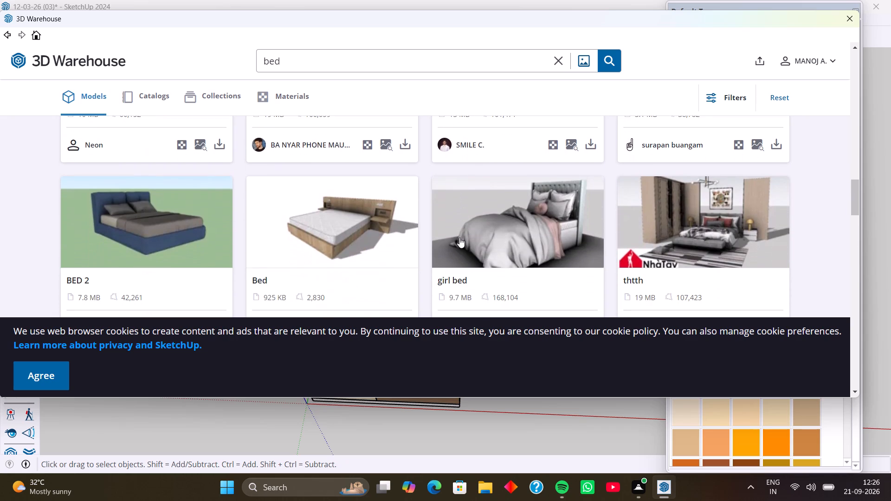
{"action": "scroll", "coordinate": [459, 238], "scroll_direction": "down", "scroll_amount": 3}
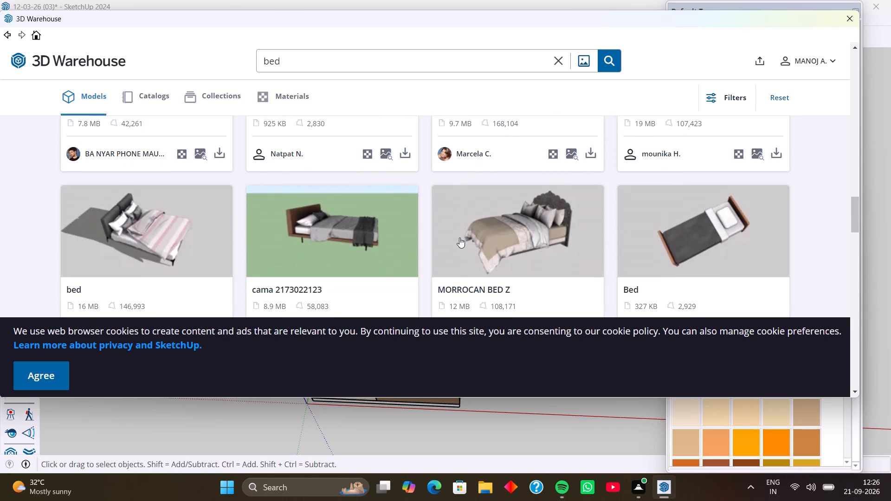
{"action": "scroll", "coordinate": [459, 238], "scroll_direction": "down", "scroll_amount": 7}
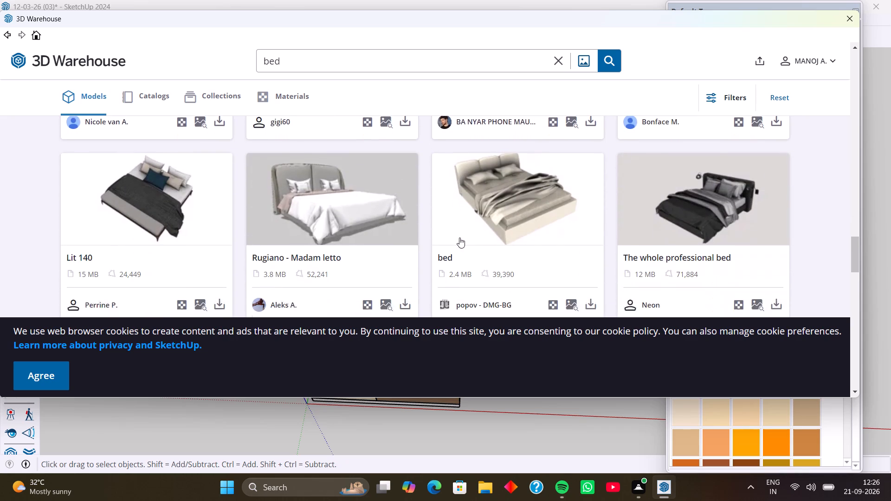
{"action": "scroll", "coordinate": [459, 238], "scroll_direction": "down", "scroll_amount": 1}
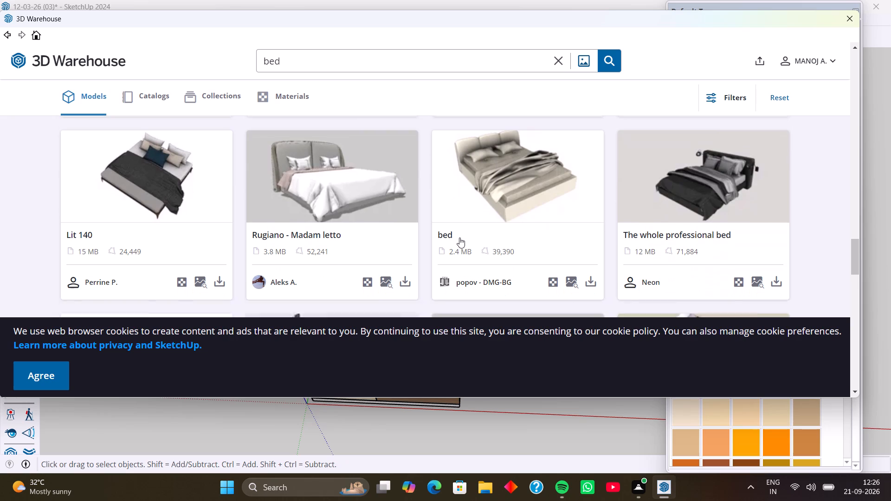
{"action": "scroll", "coordinate": [459, 238], "scroll_direction": "down", "scroll_amount": 6}
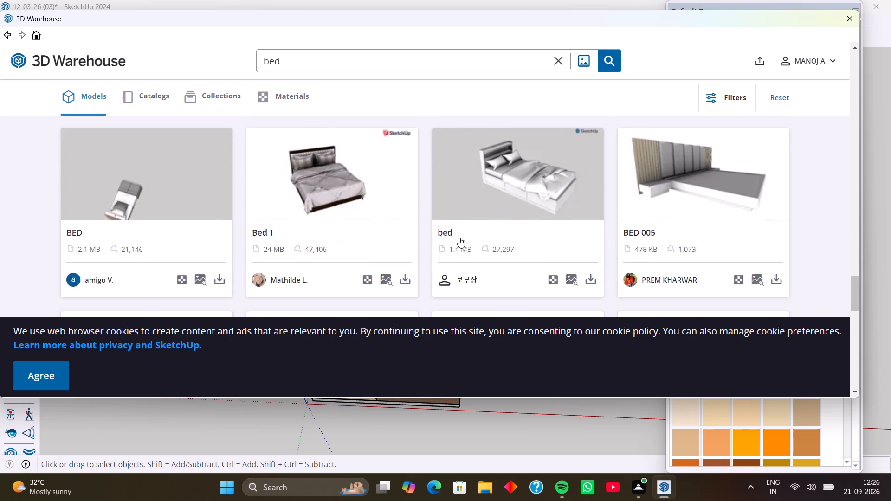
{"action": "scroll", "coordinate": [459, 238], "scroll_direction": "down", "scroll_amount": 3}
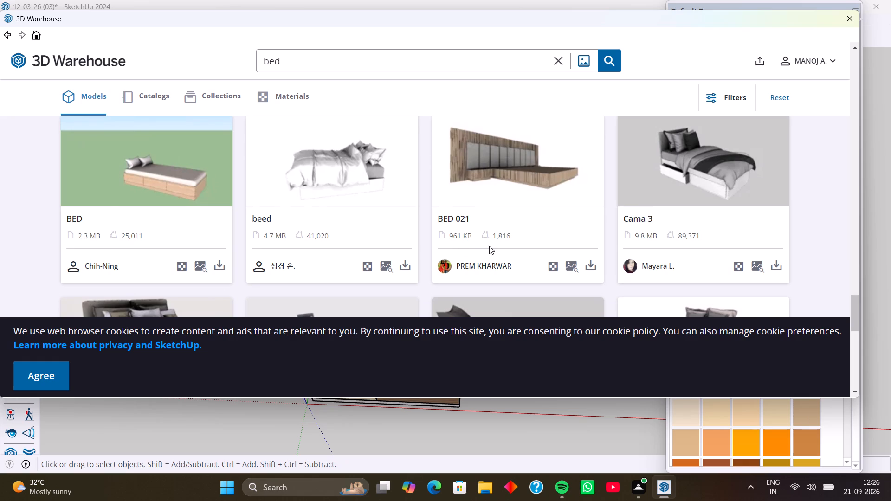
{"action": "scroll", "coordinate": [376, 204], "scroll_direction": "up", "scroll_amount": 2}
{"action": "scroll", "coordinate": [375, 208], "scroll_direction": "down", "scroll_amount": 2}
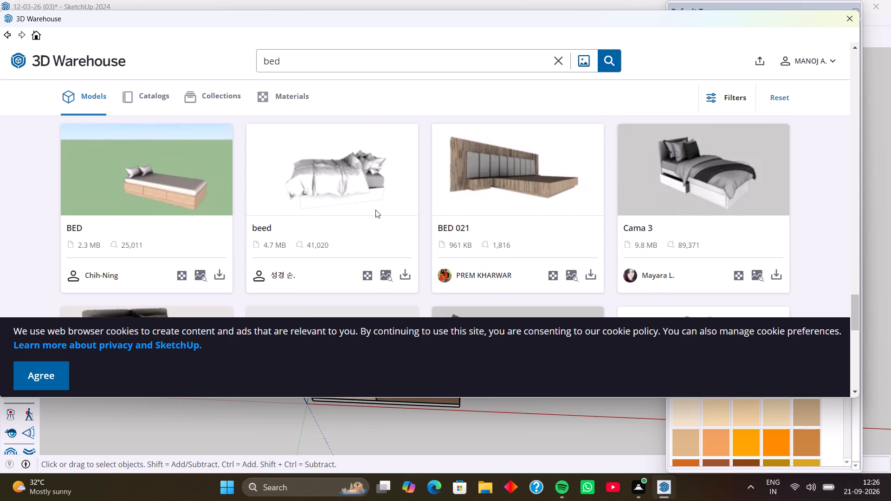
Load the "beed" model directly into the drawing and place it on the open ground beside the house's long side wall.
{"action": "left_click", "coordinate": [406, 265]}
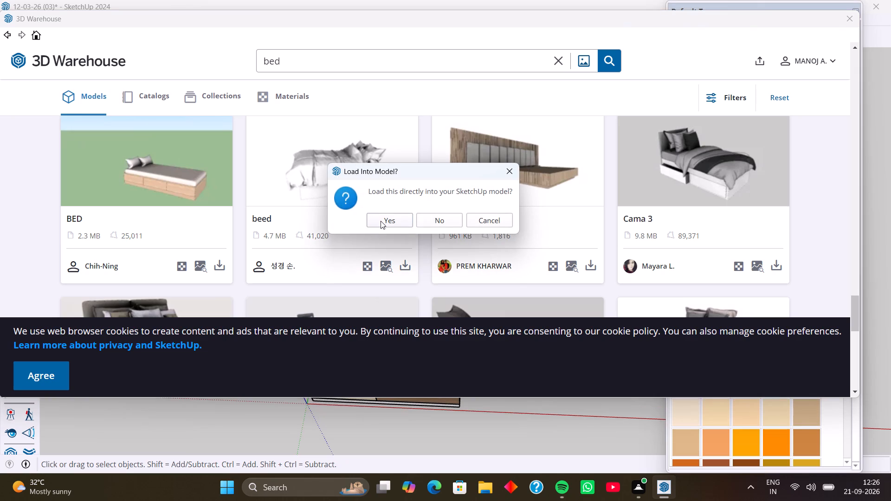
{"action": "left_click", "coordinate": [381, 221]}
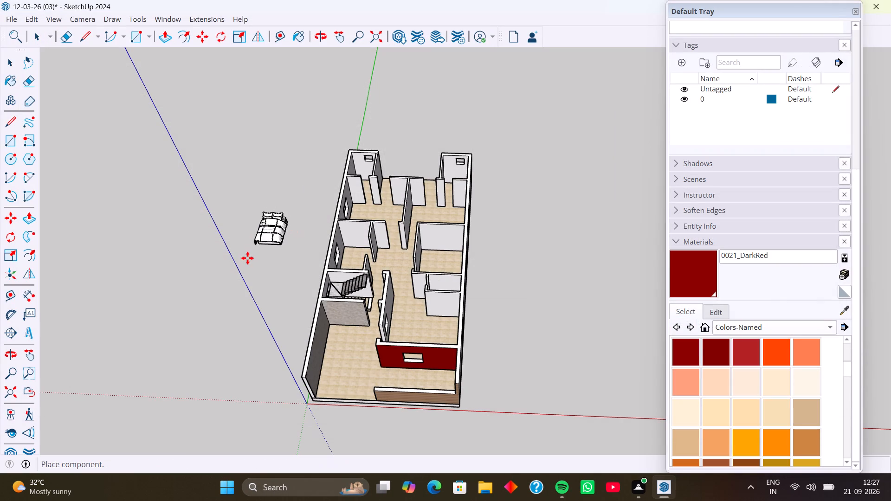
{"action": "left_click", "coordinate": [266, 237]}
Rotate the placed bed 90 degrees about the vertical axis, pivoting on its foot-end corner.
{"action": "middle_click_drag", "start_coordinate": [295, 258], "coordinate": [341, 263]}
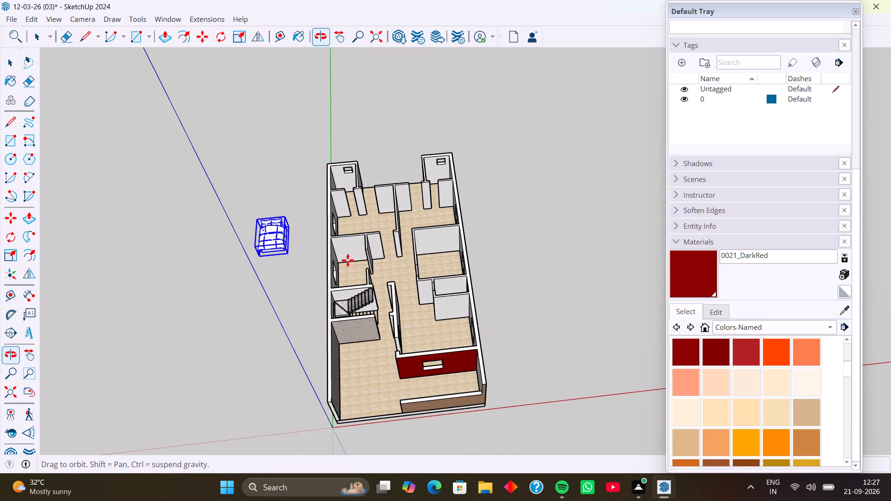
{"action": "middle_click_drag", "start_coordinate": [284, 250], "coordinate": [308, 246]}
{"action": "scroll", "coordinate": [278, 255], "scroll_direction": "up", "scroll_amount": 9}
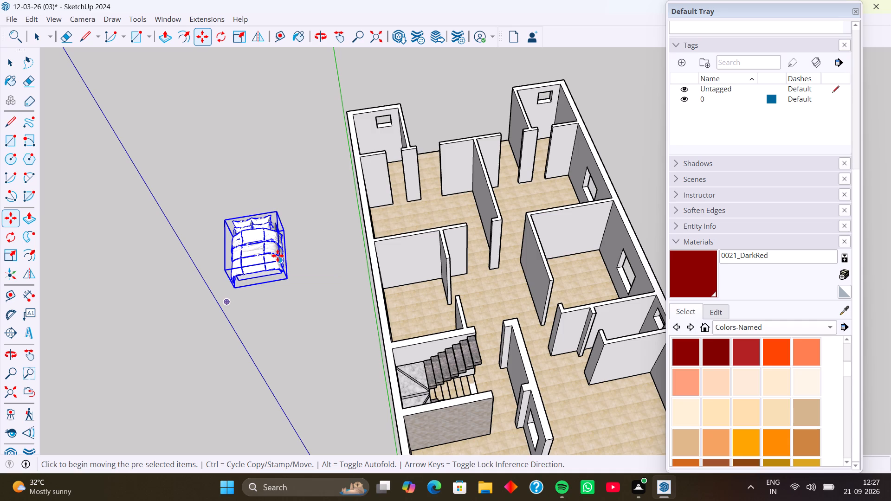
{"action": "left_click", "coordinate": [13, 240]}
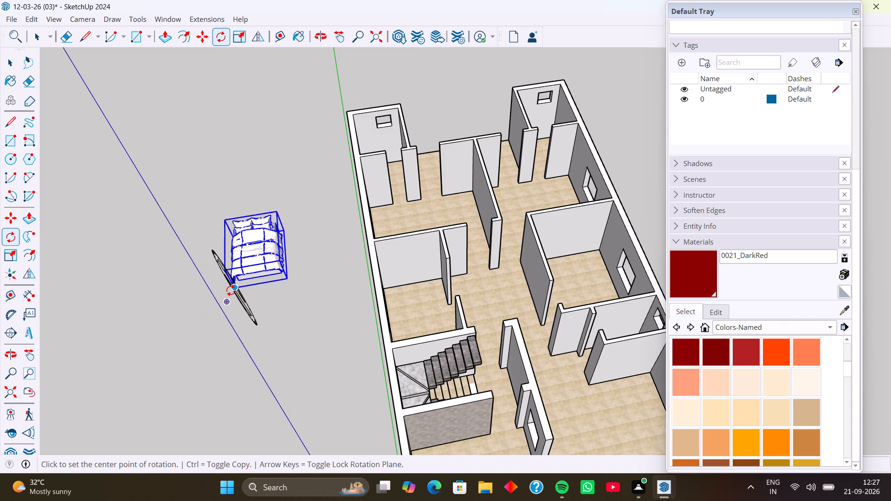
{"action": "key", "text": "Up"}
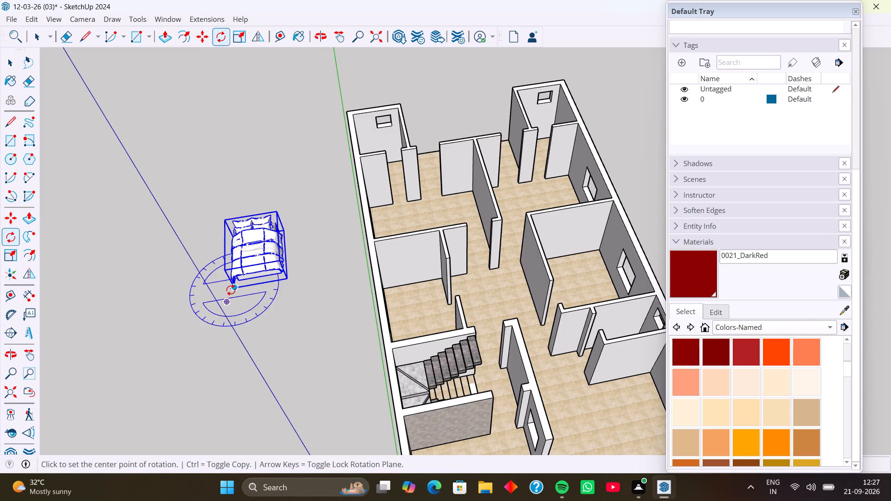
{"action": "left_click", "coordinate": [235, 287]}
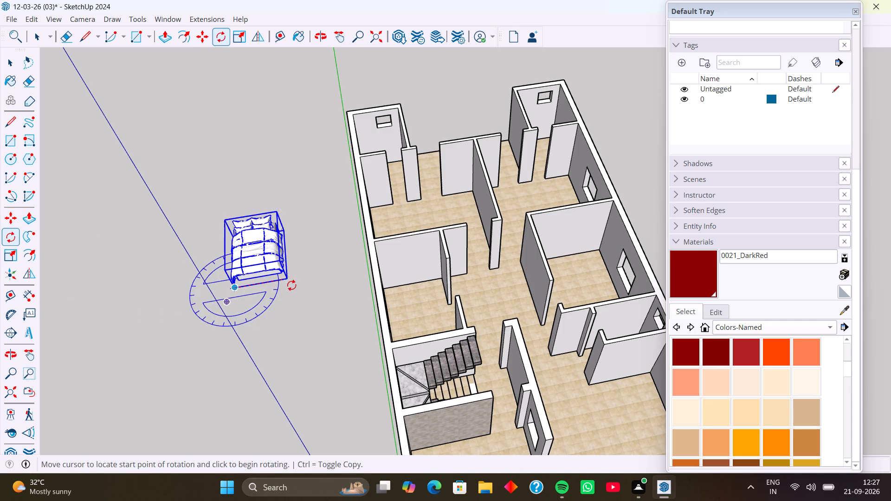
{"action": "left_click", "coordinate": [299, 280]}
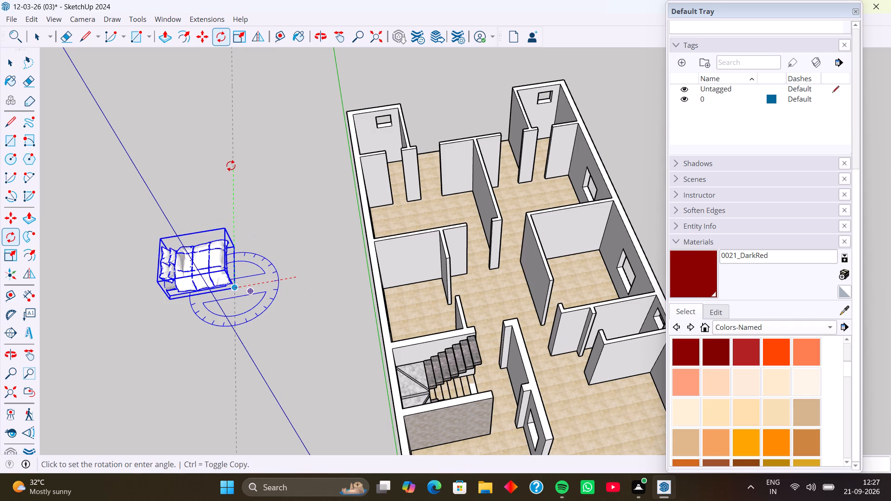
{"action": "type", "text": "90"}
{"action": "key", "text": "Return"}
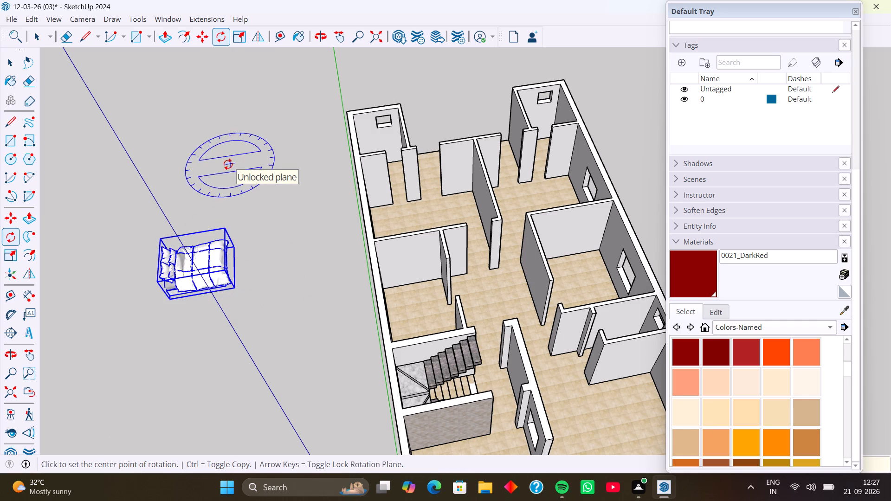
Move the bed by its head-end corner into the rear bedroom, with its head against the windowed outer side wall.
{"action": "left_click", "coordinate": [15, 214]}
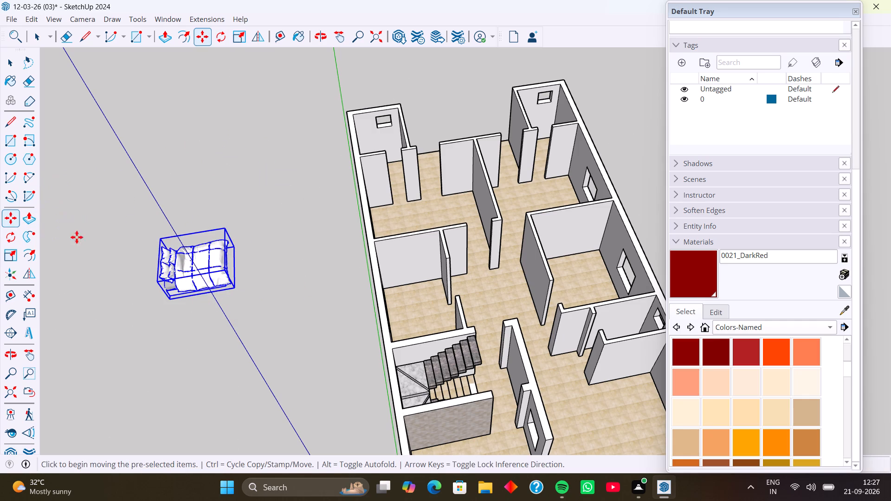
{"action": "scroll", "coordinate": [168, 320], "scroll_direction": "up", "scroll_amount": 2}
{"action": "middle_click_drag", "start_coordinate": [172, 325], "coordinate": [190, 277]}
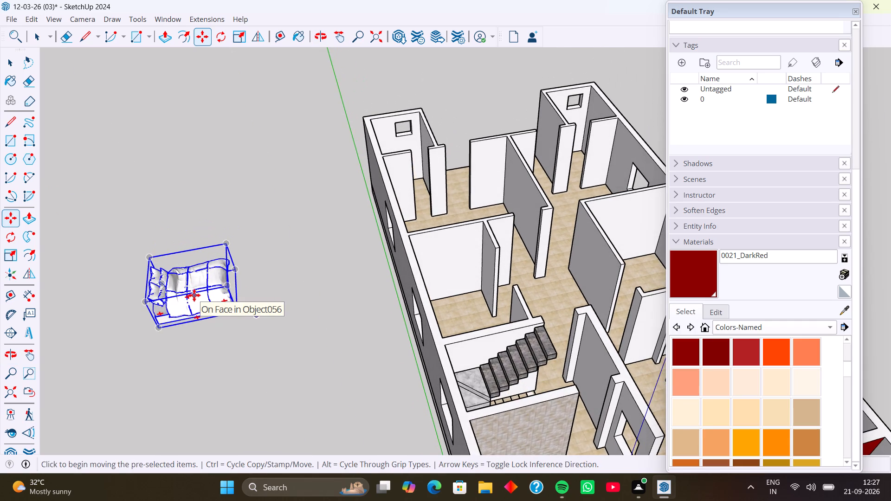
{"action": "left_click", "coordinate": [145, 302]}
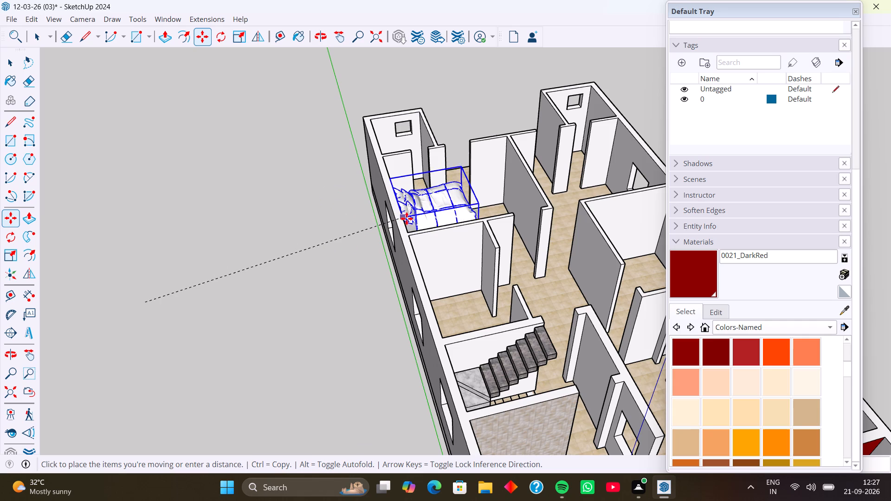
{"action": "left_click", "coordinate": [407, 231]}
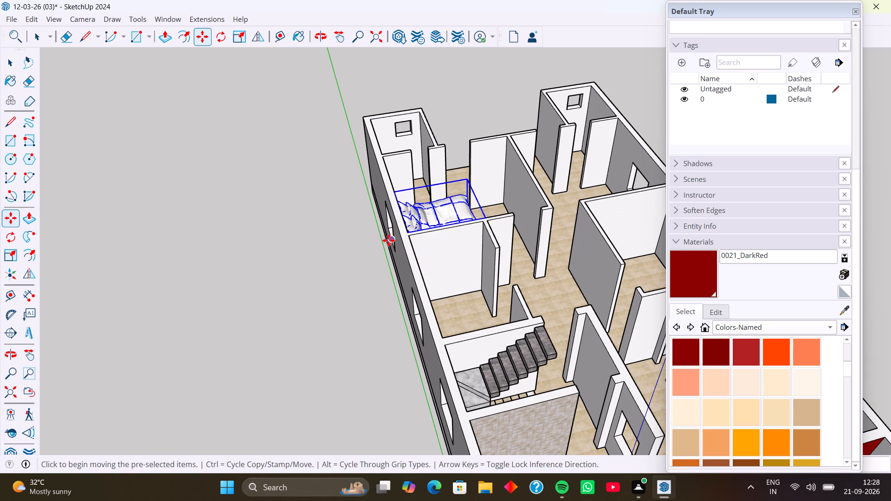
Lower the bed straight down along the vertical axis to the base level of the outer side wall.
{"action": "middle_click_drag", "start_coordinate": [378, 272], "coordinate": [460, 264]}
{"action": "middle_click_drag", "start_coordinate": [402, 276], "coordinate": [474, 267]}
{"action": "scroll", "coordinate": [402, 276], "scroll_direction": "up", "scroll_amount": 1}
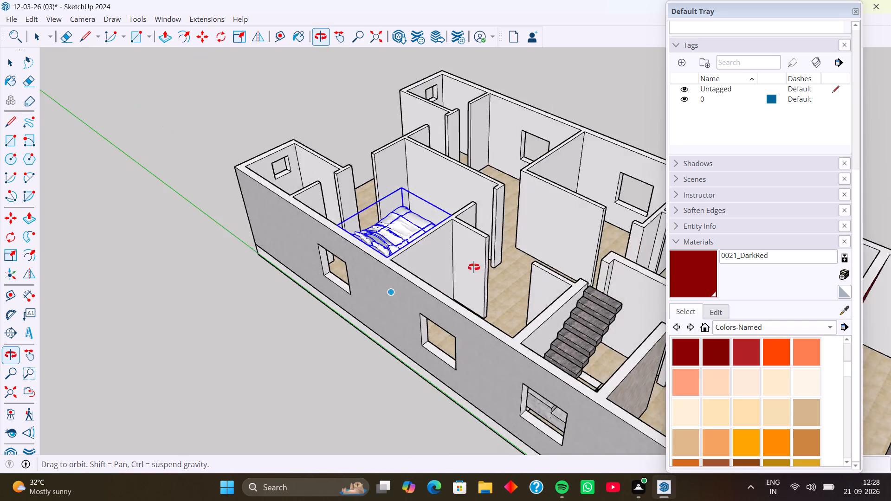
{"action": "middle_click_drag", "start_coordinate": [474, 267], "coordinate": [478, 266]}
{"action": "scroll", "coordinate": [345, 289], "scroll_direction": "up", "scroll_amount": 1}
{"action": "middle_click_drag", "start_coordinate": [345, 289], "coordinate": [426, 274]}
{"action": "middle_click_drag", "start_coordinate": [390, 284], "coordinate": [455, 263]}
{"action": "middle_click_drag", "start_coordinate": [368, 322], "coordinate": [433, 297]}
{"action": "scroll", "coordinate": [426, 301], "scroll_direction": "up", "scroll_amount": 1}
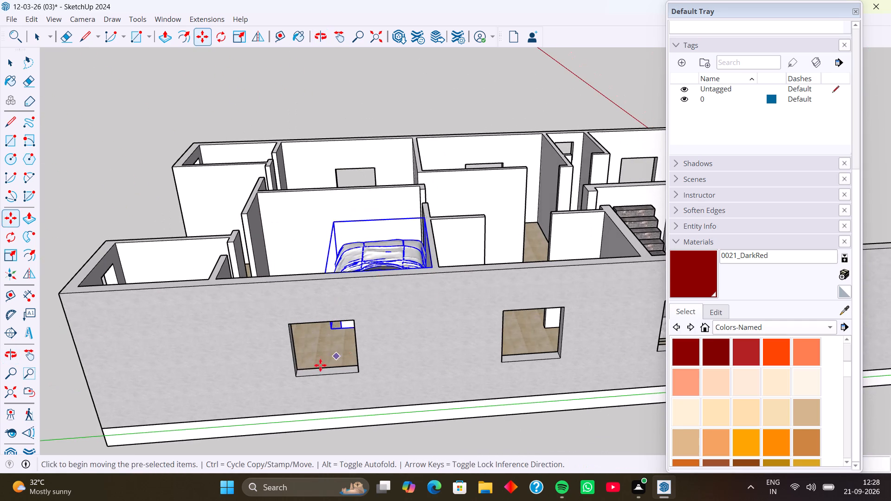
{"action": "left_click", "coordinate": [331, 329]}
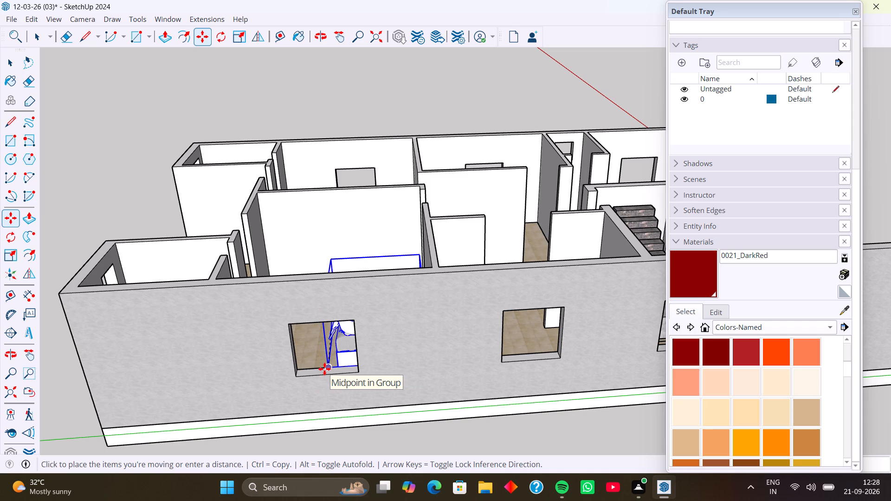
{"action": "key", "text": "Up"}
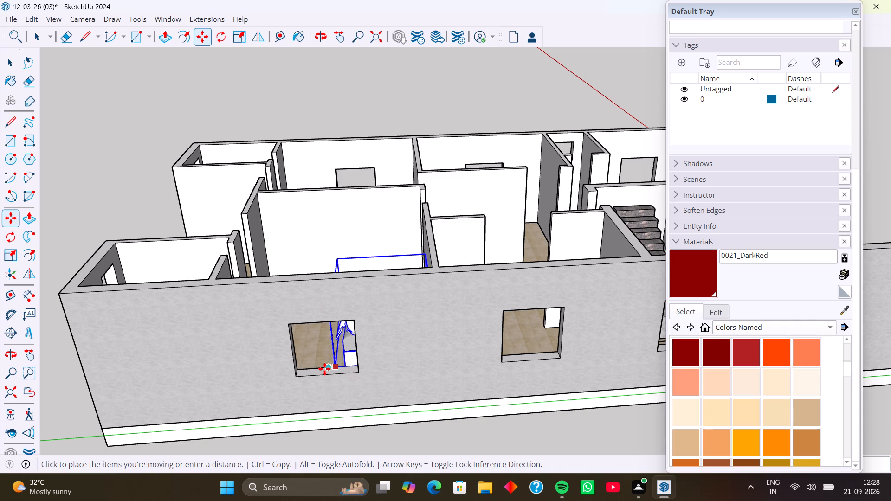
{"action": "left_click", "coordinate": [339, 411]}
{"action": "middle_click_drag", "start_coordinate": [320, 373], "coordinate": [465, 412]}
{"action": "middle_click_drag", "start_coordinate": [373, 383], "coordinate": [484, 365]}
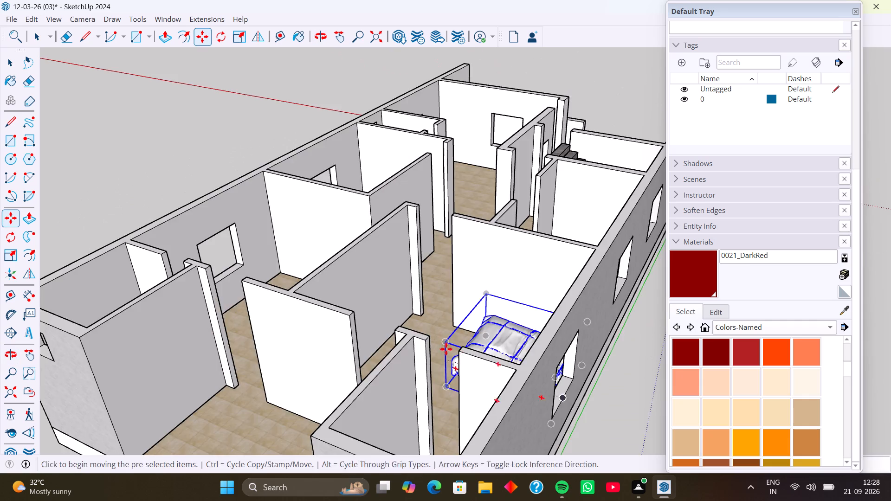
Move the bed by its head-end corner along the outer side wall, away from the partition, so its head sits beneath the bedroom window.
{"action": "scroll", "coordinate": [445, 348], "scroll_direction": "down", "scroll_amount": 4}
{"action": "scroll", "coordinate": [466, 369], "scroll_direction": "up", "scroll_amount": 1}
{"action": "middle_click_drag", "start_coordinate": [466, 369], "coordinate": [416, 452]}
{"action": "scroll", "coordinate": [425, 409], "scroll_direction": "up", "scroll_amount": 3}
{"action": "middle_click_drag", "start_coordinate": [427, 410], "coordinate": [354, 428]}
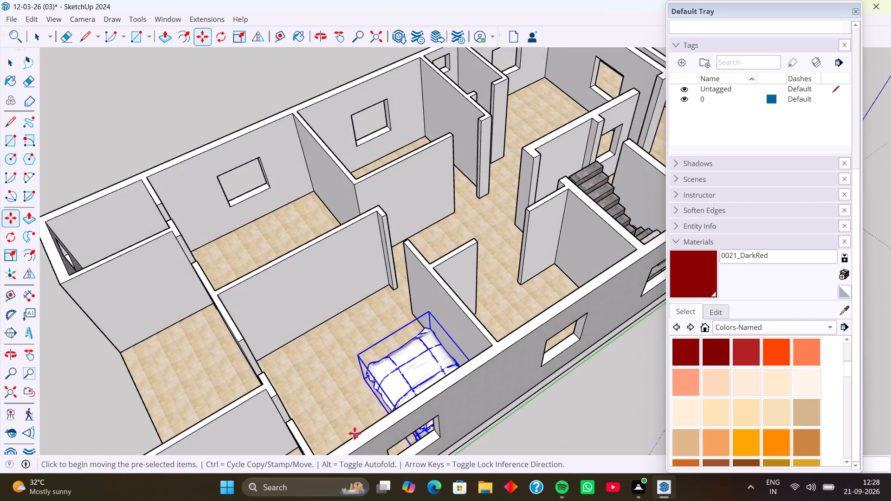
{"action": "scroll", "coordinate": [355, 433], "scroll_direction": "down", "scroll_amount": 4}
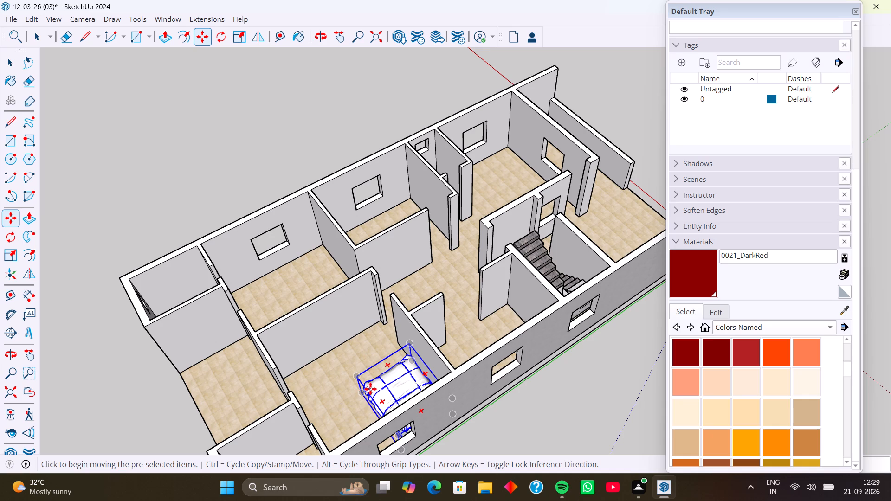
{"action": "middle_click_drag", "start_coordinate": [384, 385], "coordinate": [317, 341]}
{"action": "middle_click_drag", "start_coordinate": [383, 371], "coordinate": [262, 437]}
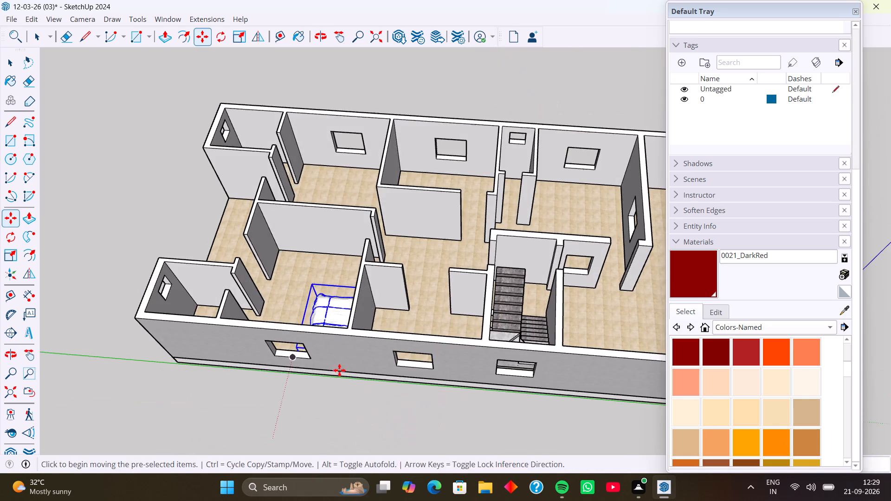
{"action": "middle_click_drag", "start_coordinate": [343, 342], "coordinate": [284, 407]}
{"action": "middle_click_drag", "start_coordinate": [329, 330], "coordinate": [271, 346]}
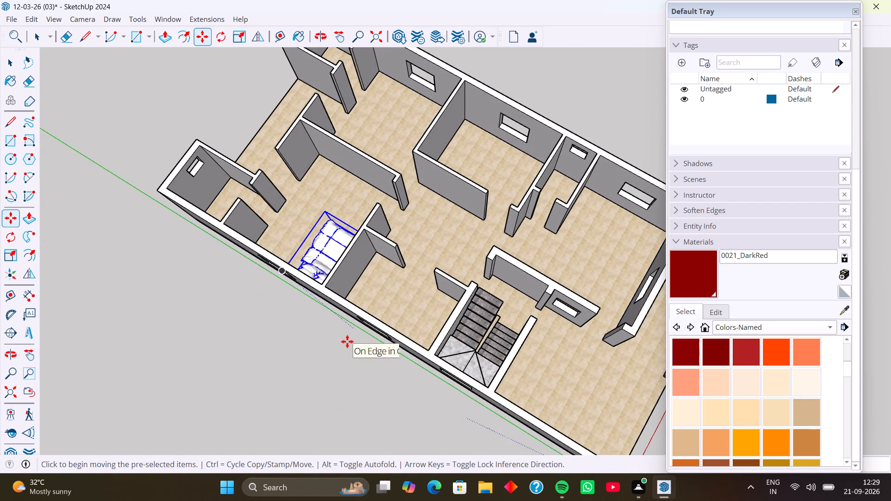
{"action": "middle_click_drag", "start_coordinate": [347, 360], "coordinate": [347, 377]}
{"action": "middle_click_drag", "start_coordinate": [327, 302], "coordinate": [352, 358]}
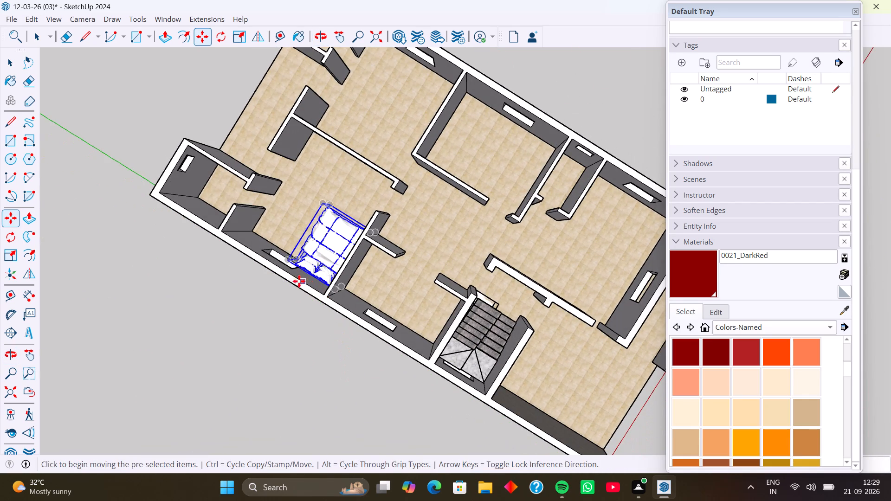
{"action": "scroll", "coordinate": [291, 264], "scroll_direction": "up", "scroll_amount": 7}
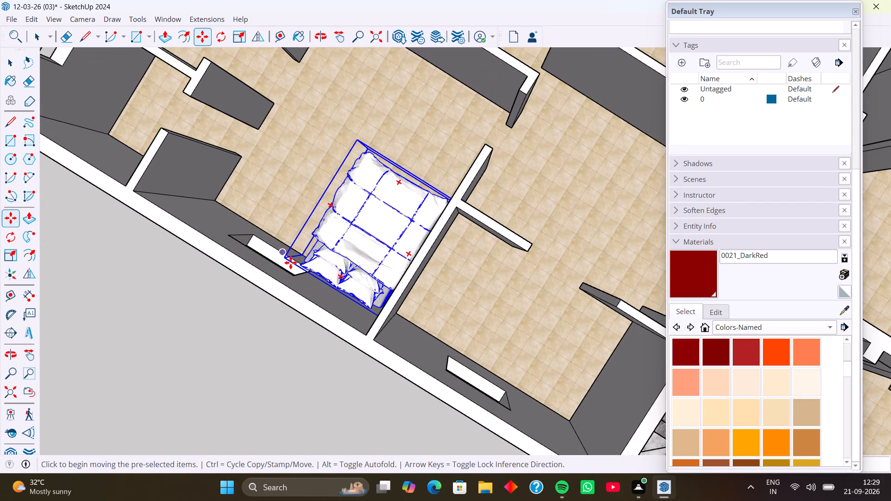
{"action": "left_click", "coordinate": [284, 257]}
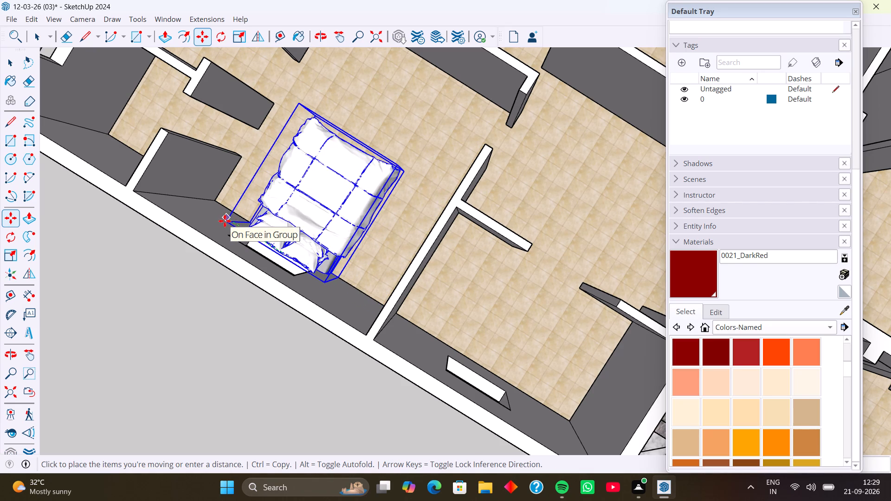
{"action": "left_click", "coordinate": [229, 224]}
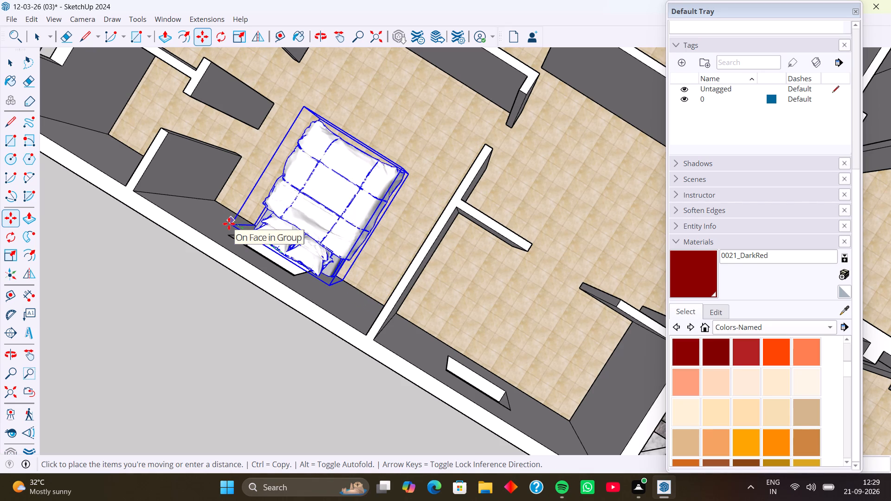
Copy the bed by its foot-end corner onto the open ground outside the house, beyond the windowed outer side wall.
{"action": "middle_click_drag", "start_coordinate": [335, 232], "coordinate": [341, 152]}
{"action": "middle_click_drag", "start_coordinate": [381, 191], "coordinate": [356, 193]}
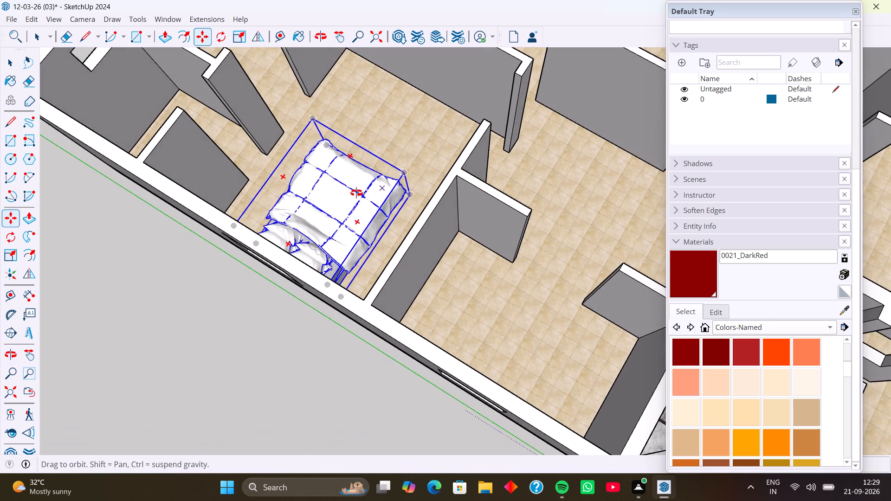
{"action": "middle_click_drag", "start_coordinate": [356, 193], "coordinate": [326, 188]}
{"action": "middle_click_drag", "start_coordinate": [384, 209], "coordinate": [267, 221]}
{"action": "middle_click_drag", "start_coordinate": [405, 231], "coordinate": [265, 221]}
{"action": "middle_click_drag", "start_coordinate": [478, 235], "coordinate": [325, 232]}
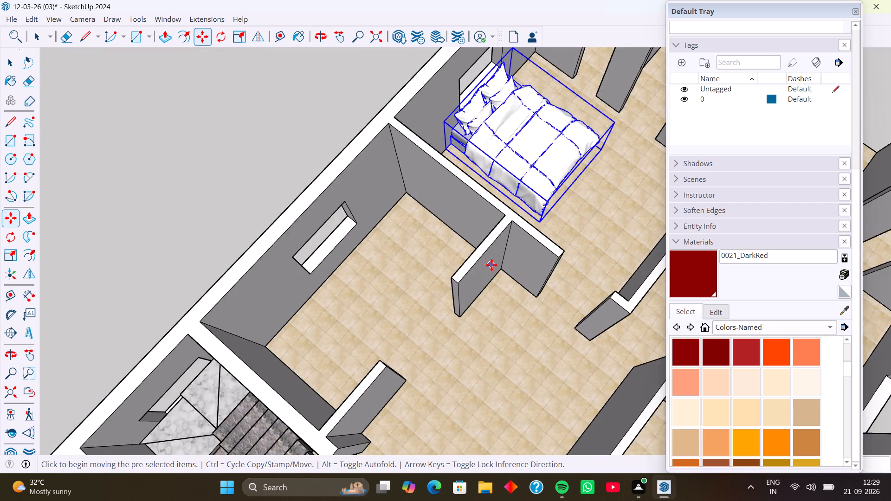
{"action": "scroll", "coordinate": [491, 265], "scroll_direction": "down", "scroll_amount": 4}
{"action": "middle_click_drag", "start_coordinate": [539, 313], "coordinate": [388, 294]}
{"action": "scroll", "coordinate": [494, 306], "scroll_direction": "down", "scroll_amount": 3}
{"action": "middle_click_drag", "start_coordinate": [521, 322], "coordinate": [382, 279]}
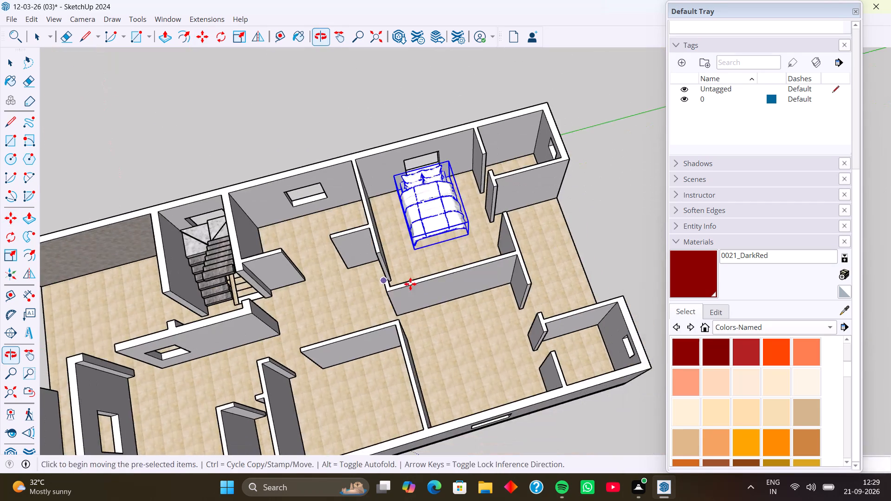
{"action": "middle_click_drag", "start_coordinate": [442, 291], "coordinate": [388, 296]}
{"action": "scroll", "coordinate": [449, 245], "scroll_direction": "up", "scroll_amount": 6}
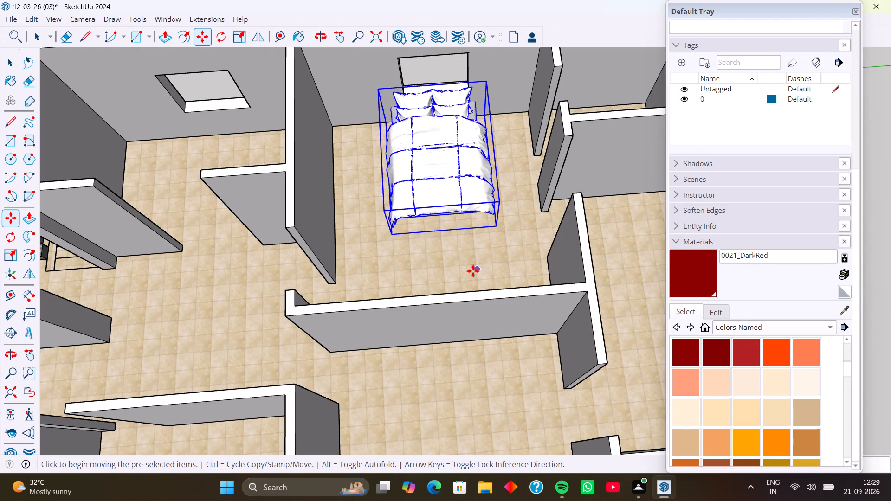
{"action": "scroll", "coordinate": [461, 272], "scroll_direction": "down", "scroll_amount": 6}
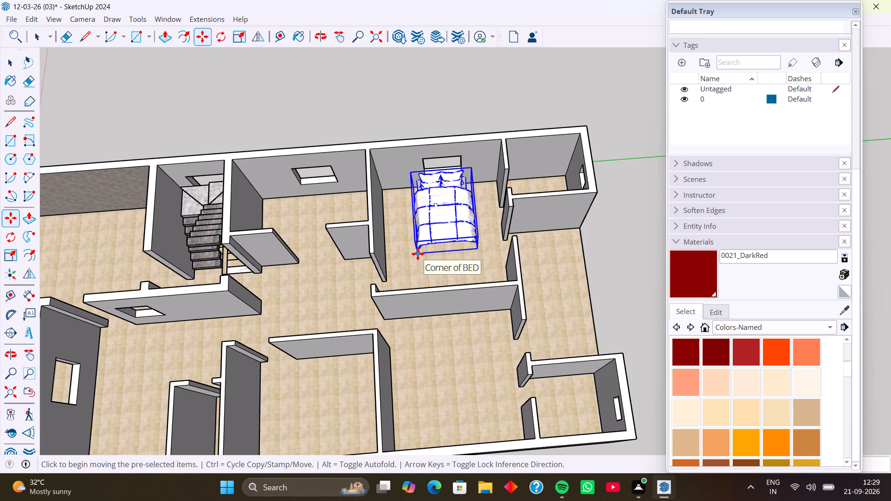
{"action": "left_click", "coordinate": [418, 254]}
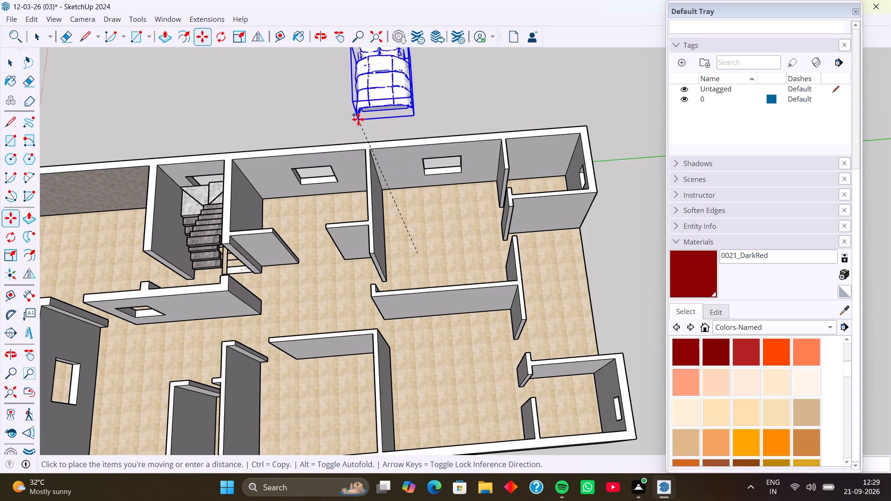
{"action": "left_click", "coordinate": [312, 114]}
Rotate the copied bed 180 degrees about the vertical axis, pivoting on its foot-end corner.
{"action": "middle_click_drag", "start_coordinate": [321, 128], "coordinate": [333, 126]}
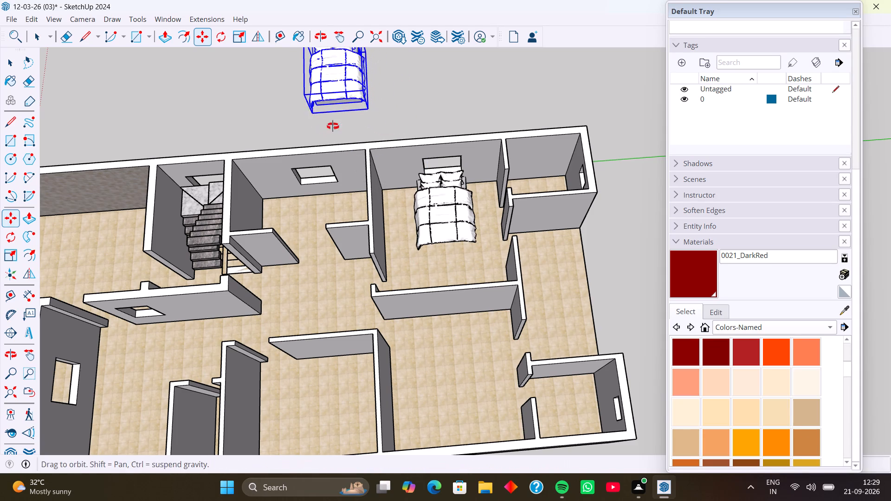
{"action": "middle_click_drag", "start_coordinate": [333, 126], "coordinate": [431, 103]}
{"action": "scroll", "coordinate": [431, 103], "scroll_direction": "up", "scroll_amount": 1}
{"action": "middle_click_drag", "start_coordinate": [286, 161], "coordinate": [342, 135]}
{"action": "left_click", "coordinate": [12, 239]}
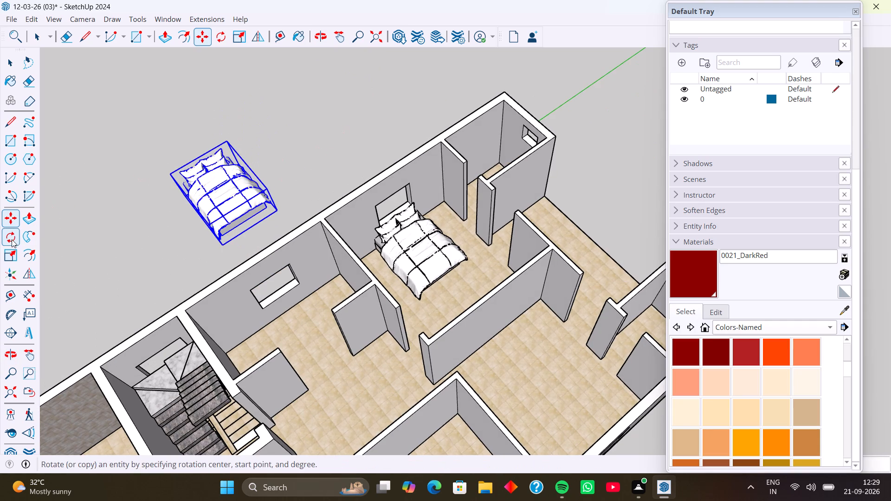
{"action": "scroll", "coordinate": [221, 261], "scroll_direction": "up", "scroll_amount": 3}
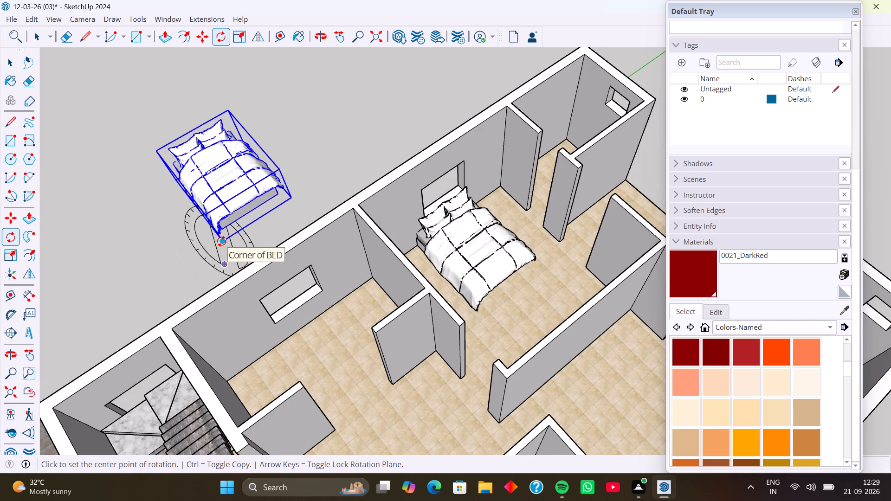
{"action": "key", "text": "Up"}
{"action": "left_click", "coordinate": [222, 241]}
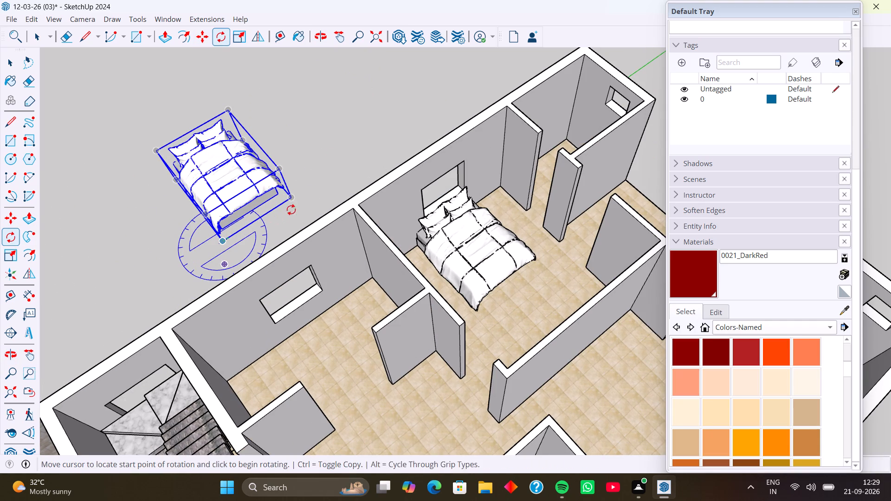
{"action": "left_click", "coordinate": [310, 192]}
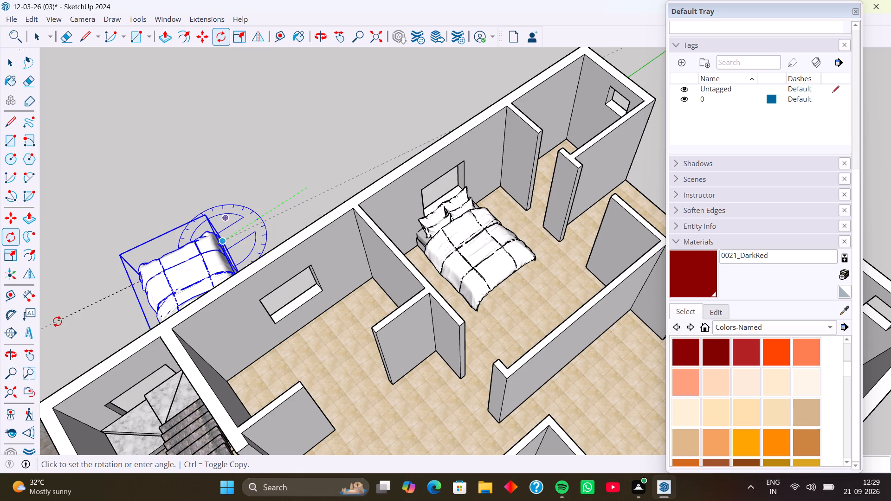
{"action": "type", "text": "180"}
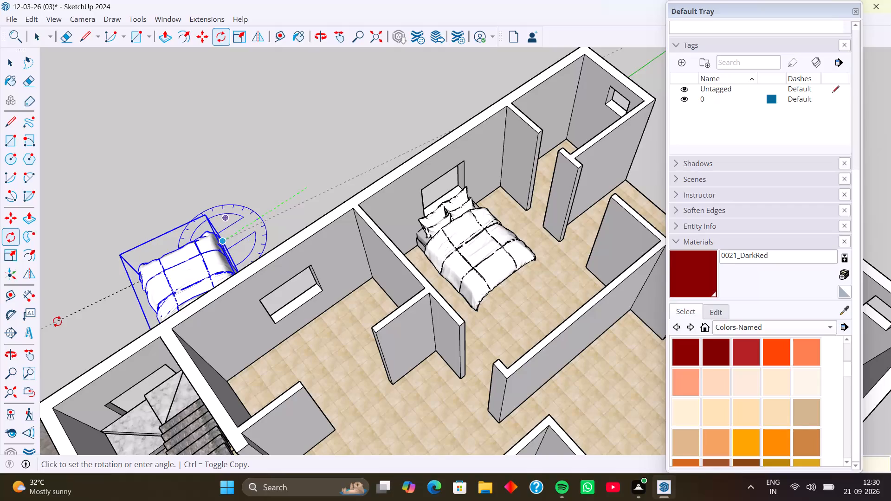
{"action": "key", "text": "Return"}
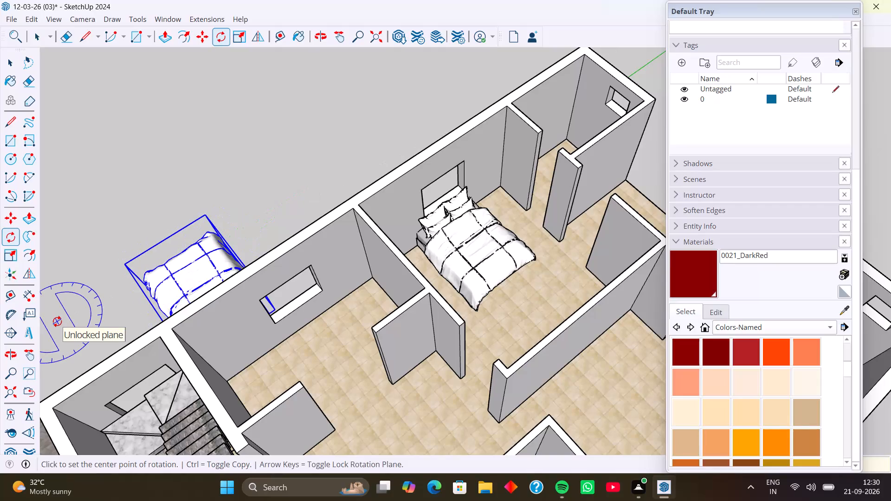
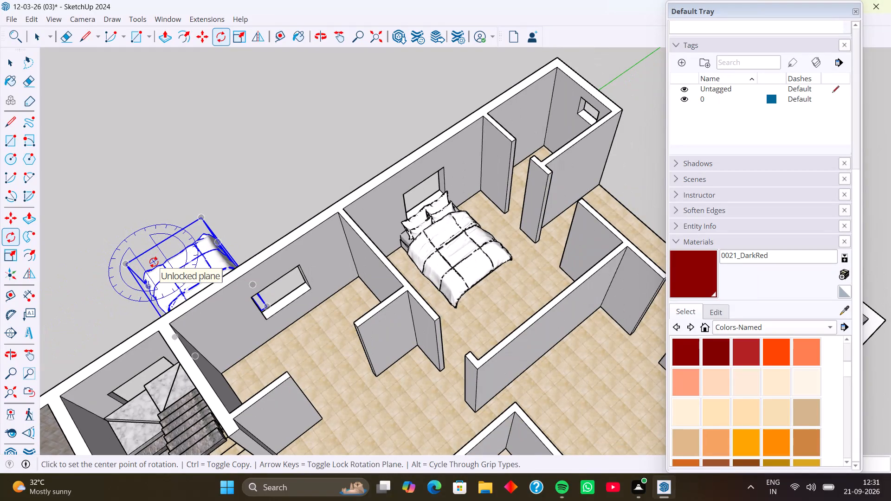
Move the rotated bed by its head-end corner into the opposite end bedroom, onto the wall-top corner where partition and outer wall meet.
{"action": "key", "text": "m"}
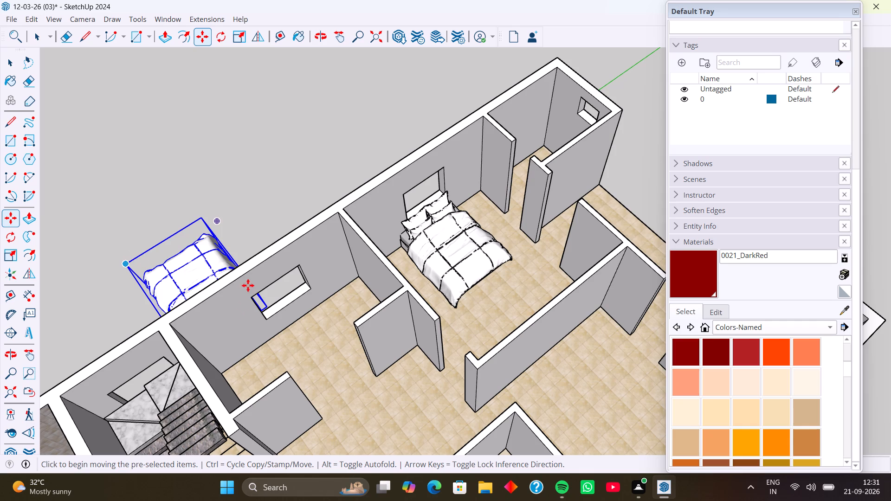
{"action": "middle_click_drag", "start_coordinate": [232, 347], "coordinate": [325, 321]}
{"action": "scroll", "coordinate": [259, 355], "scroll_direction": "up", "scroll_amount": 1}
{"action": "scroll", "coordinate": [254, 357], "scroll_direction": "down", "scroll_amount": 11}
{"action": "middle_click_drag", "start_coordinate": [276, 417], "coordinate": [312, 323]}
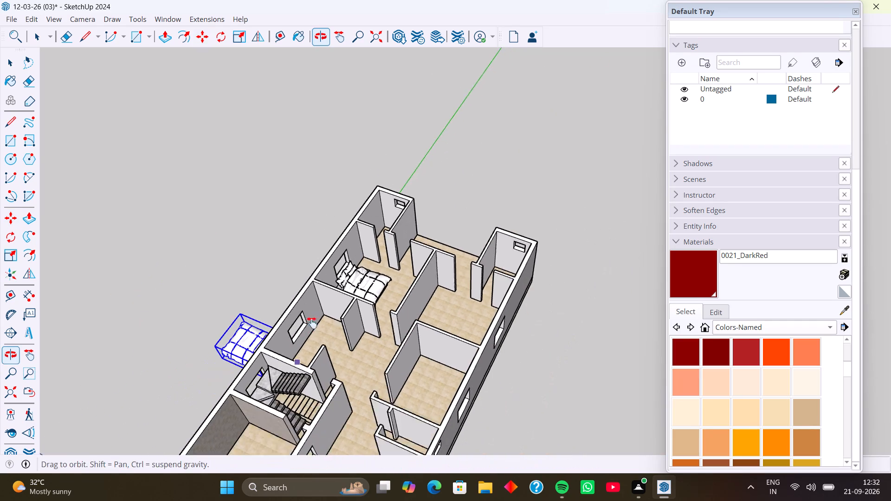
{"action": "middle_click_drag", "start_coordinate": [312, 323], "coordinate": [311, 301]}
{"action": "middle_click_drag", "start_coordinate": [300, 344], "coordinate": [386, 345]}
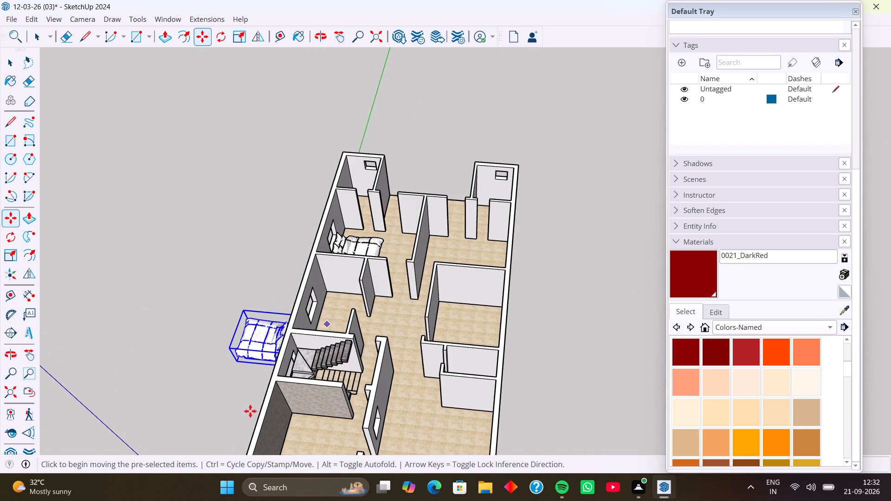
{"action": "middle_click_drag", "start_coordinate": [252, 411], "coordinate": [352, 392]}
{"action": "scroll", "coordinate": [301, 398], "scroll_direction": "up", "scroll_amount": 8}
{"action": "scroll", "coordinate": [307, 353], "scroll_direction": "up", "scroll_amount": 2}
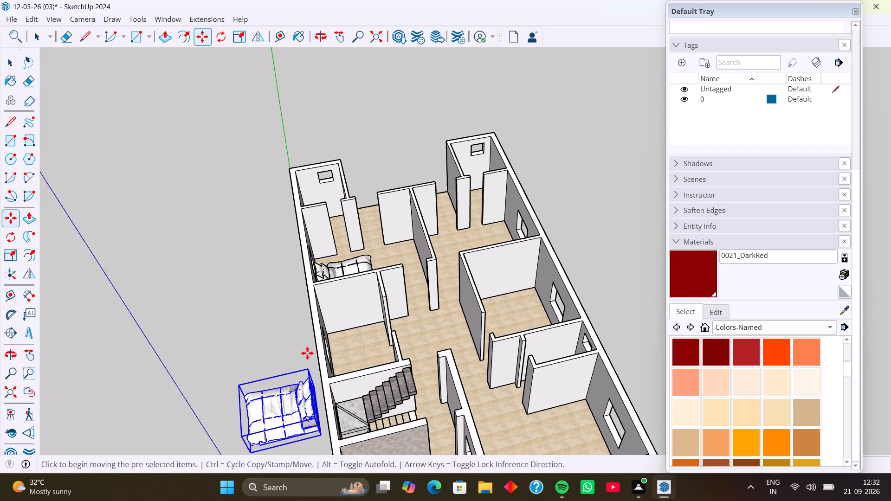
{"action": "middle_click_drag", "start_coordinate": [316, 399], "coordinate": [313, 289], "text": "shift"}
{"action": "scroll", "coordinate": [316, 399], "scroll_direction": "up", "scroll_amount": 1, "text": "shift"}
{"action": "middle_click_drag", "start_coordinate": [318, 353], "coordinate": [319, 353]}
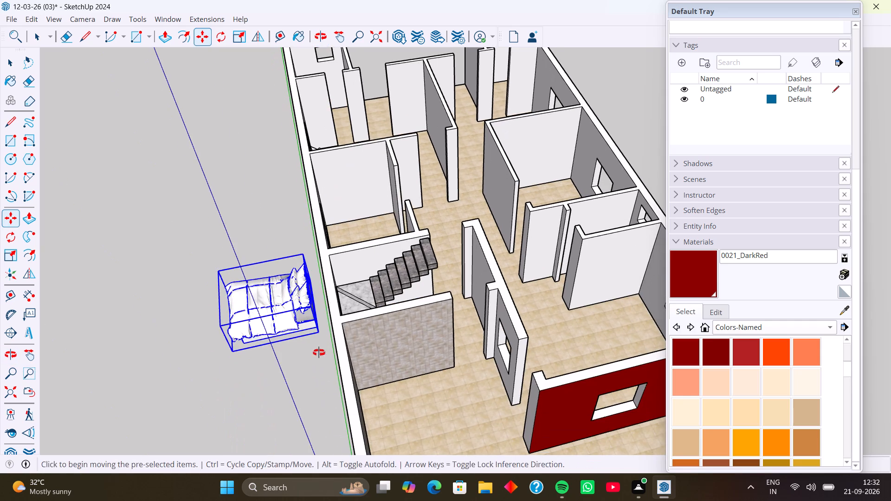
{"action": "middle_click_drag", "start_coordinate": [319, 353], "coordinate": [352, 348]}
{"action": "scroll", "coordinate": [325, 342], "scroll_direction": "up", "scroll_amount": 4}
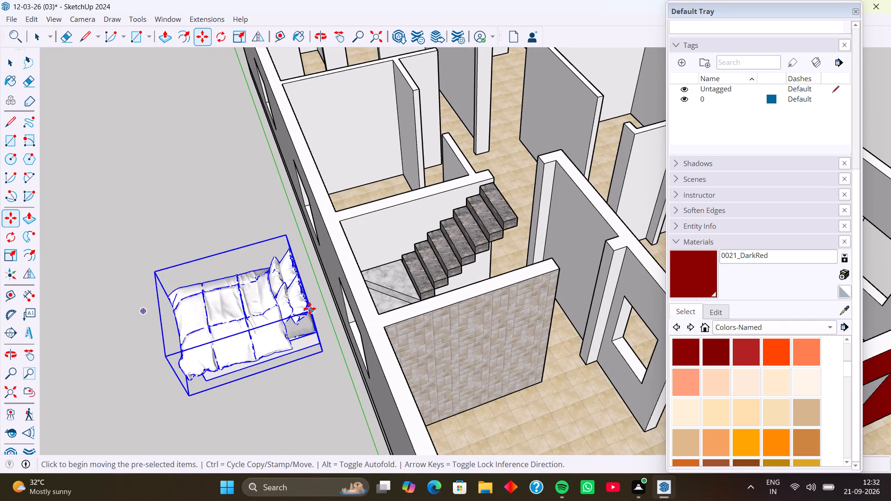
{"action": "left_click", "coordinate": [311, 312]}
{"action": "scroll", "coordinate": [517, 183], "scroll_direction": "down", "scroll_amount": 4}
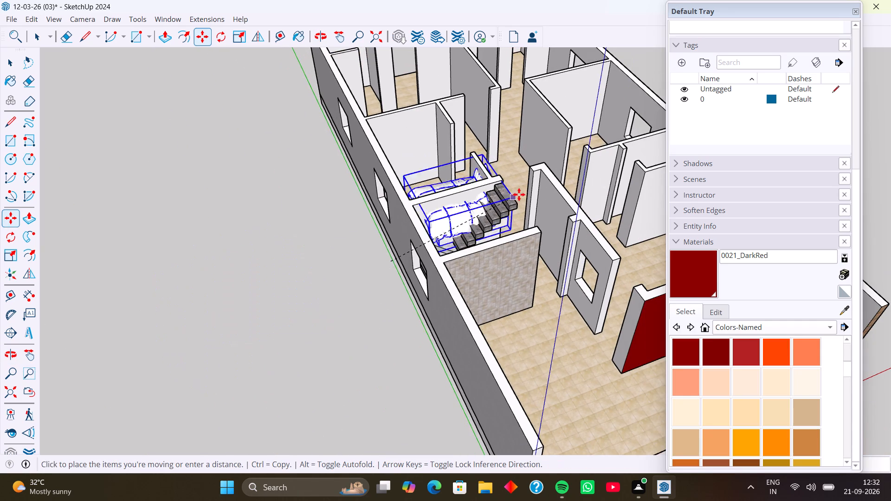
{"action": "middle_click_drag", "start_coordinate": [519, 193], "coordinate": [288, 350], "text": "shift"}
{"action": "scroll", "coordinate": [289, 350], "scroll_direction": "down", "scroll_amount": 1}
{"action": "middle_click_drag", "start_coordinate": [371, 201], "coordinate": [315, 225], "text": "shift"}
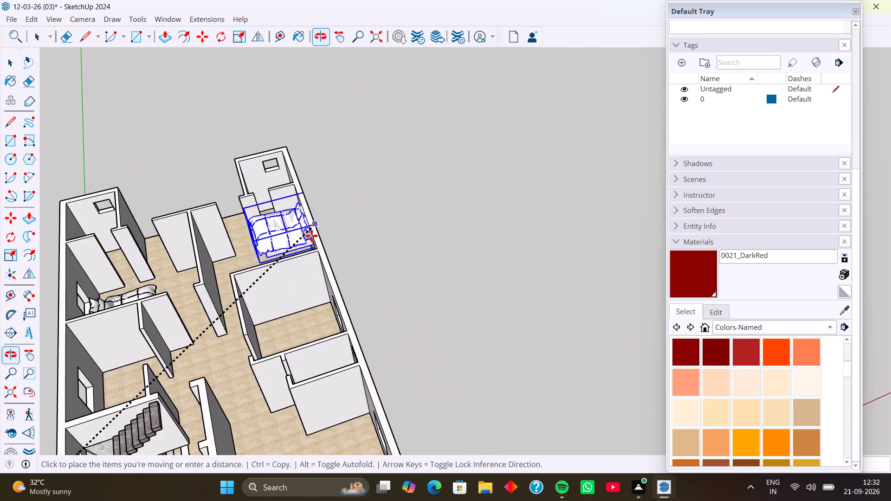
{"action": "scroll", "coordinate": [310, 241], "scroll_direction": "up", "scroll_amount": 7}
{"action": "left_click", "coordinate": [325, 255]}
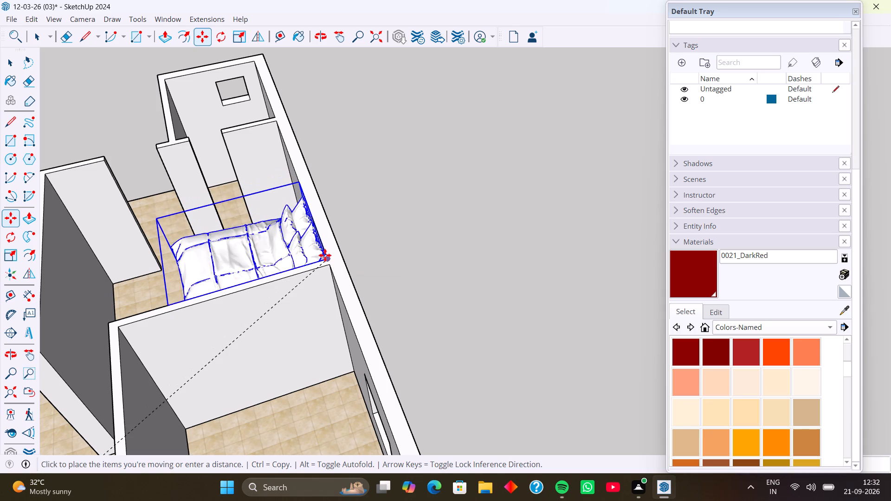
Copy the bed along the outer wall into the adjoining bedroom, from one partition's wall-top corner to the next partition's corner.
{"action": "scroll", "coordinate": [318, 320], "scroll_direction": "down", "scroll_amount": 5}
{"action": "middle_click_drag", "start_coordinate": [319, 324], "coordinate": [307, 263], "text": "shift"}
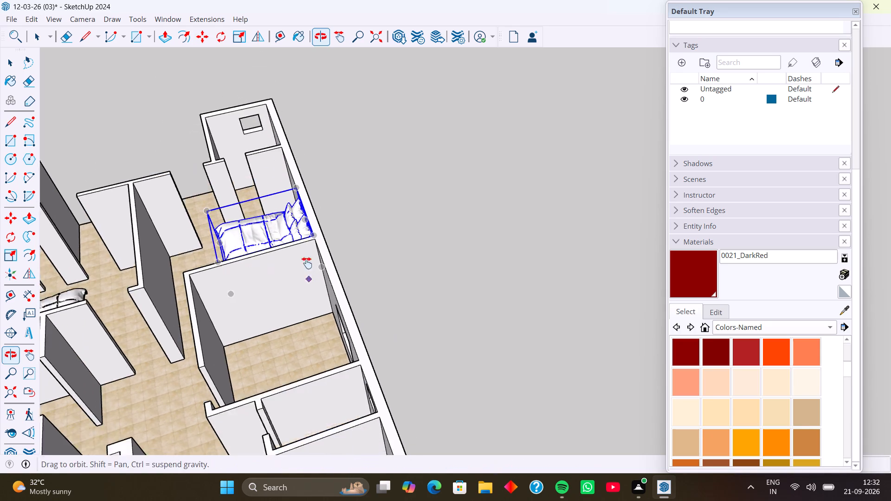
{"action": "middle_click_drag", "start_coordinate": [307, 263], "coordinate": [301, 197], "text": "shift"}
{"action": "left_click", "coordinate": [304, 150]}
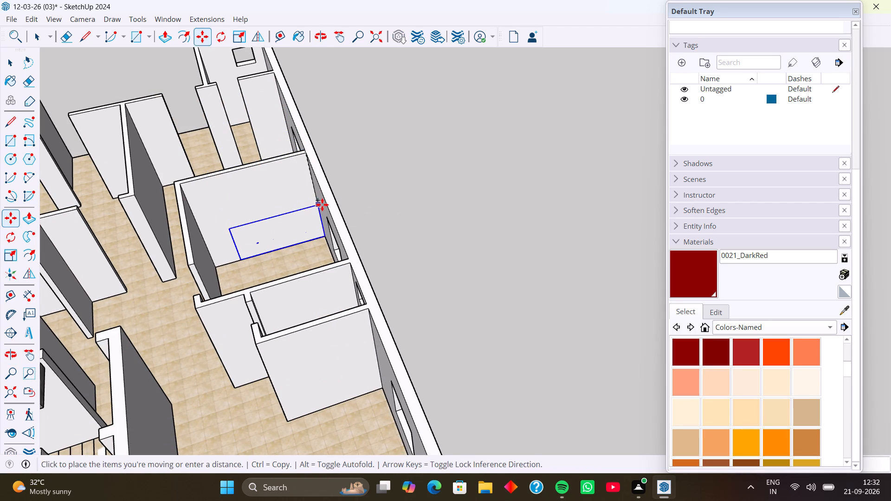
{"action": "left_click", "coordinate": [348, 258]}
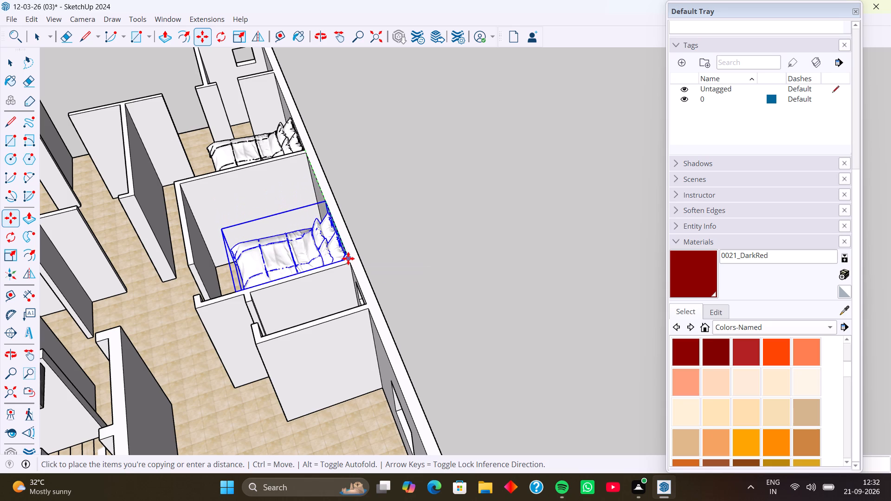
Lower the copied bed straight down along the vertical axis to the base edge of the outer wall, and deselect it.
{"action": "middle_click_drag", "start_coordinate": [361, 256], "coordinate": [276, 275]}
{"action": "middle_click_drag", "start_coordinate": [334, 282], "coordinate": [231, 305]}
{"action": "middle_click_drag", "start_coordinate": [378, 231], "coordinate": [310, 259]}
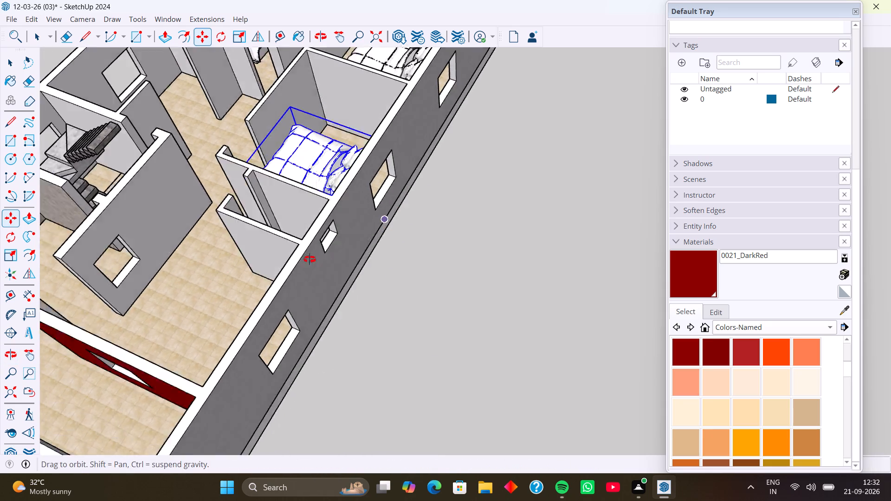
{"action": "middle_click_drag", "start_coordinate": [310, 259], "coordinate": [235, 266]}
{"action": "scroll", "coordinate": [362, 174], "scroll_direction": "up", "scroll_amount": 4}
{"action": "middle_click_drag", "start_coordinate": [379, 193], "coordinate": [258, 146]}
{"action": "middle_click_drag", "start_coordinate": [325, 153], "coordinate": [280, 243]}
{"action": "middle_click_drag", "start_coordinate": [312, 234], "coordinate": [295, 218]}
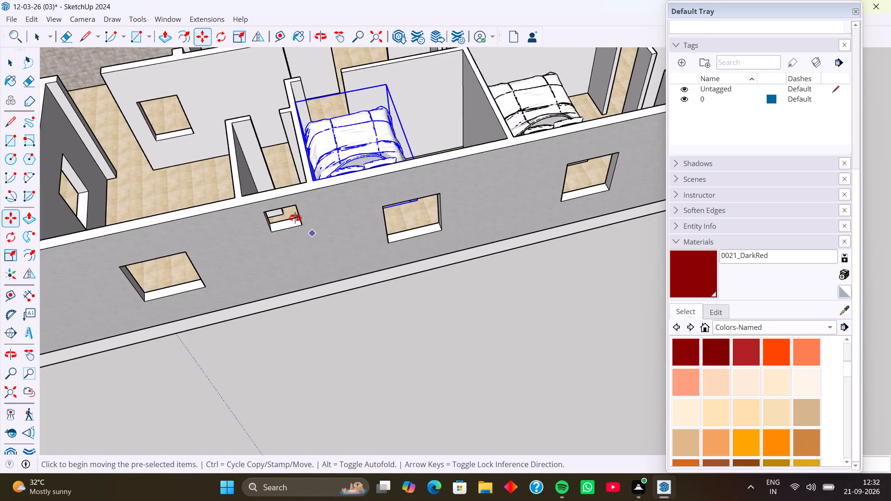
{"action": "middle_click_drag", "start_coordinate": [295, 218], "coordinate": [273, 164]}
{"action": "scroll", "coordinate": [303, 152], "scroll_direction": "up", "scroll_amount": 6}
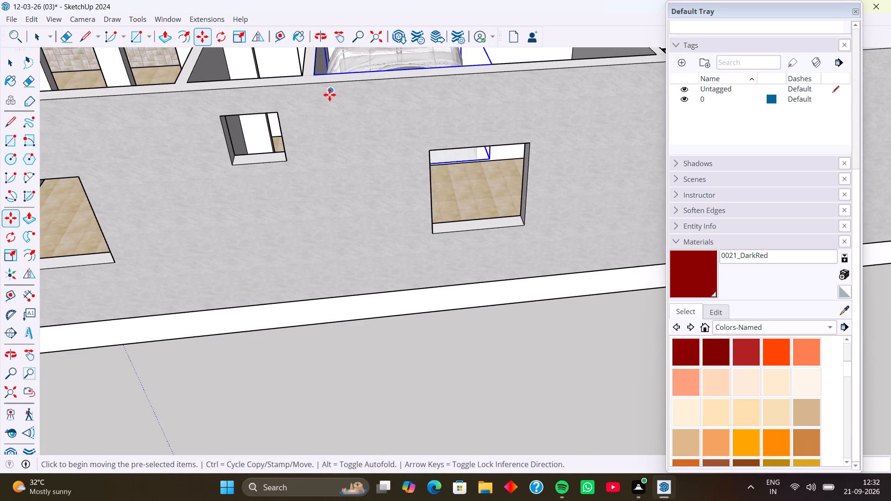
{"action": "left_click", "coordinate": [329, 170]}
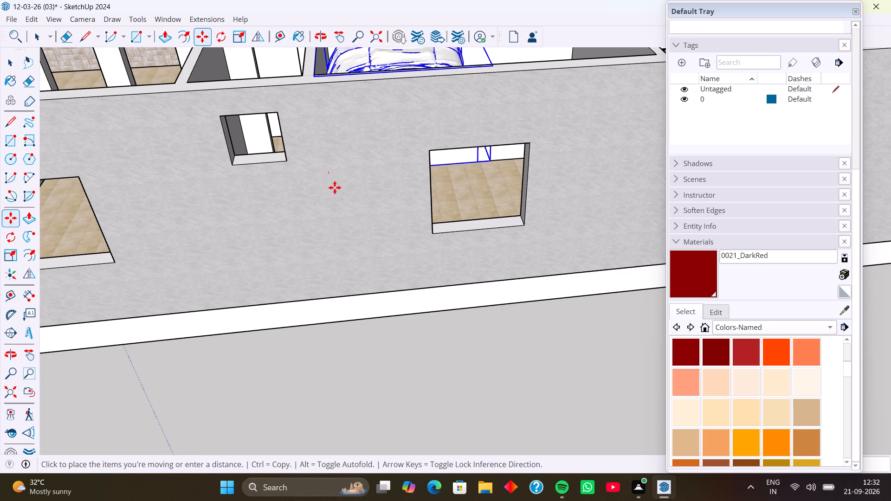
{"action": "key", "text": "Up"}
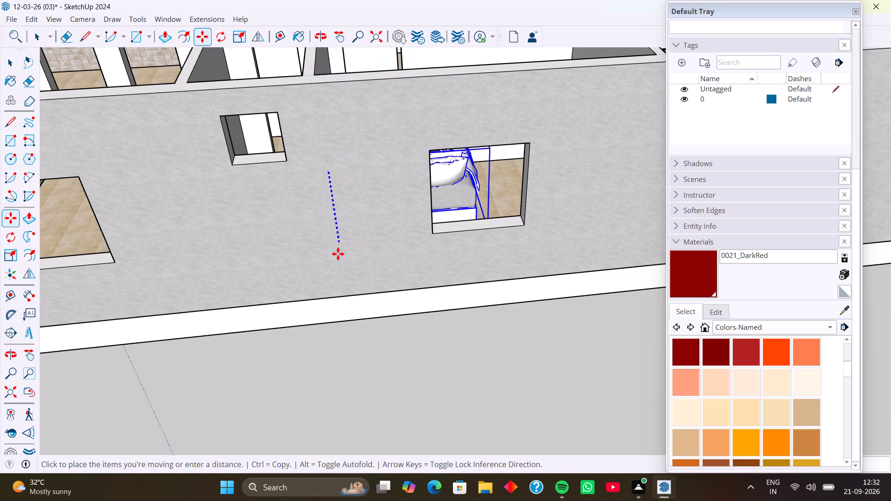
{"action": "left_click", "coordinate": [346, 295]}
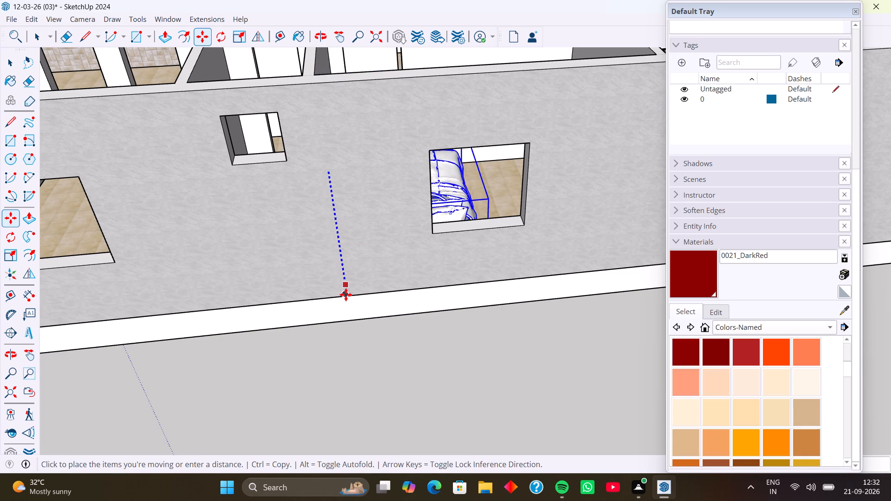
{"action": "middle_click_drag", "start_coordinate": [400, 268], "coordinate": [334, 268]}
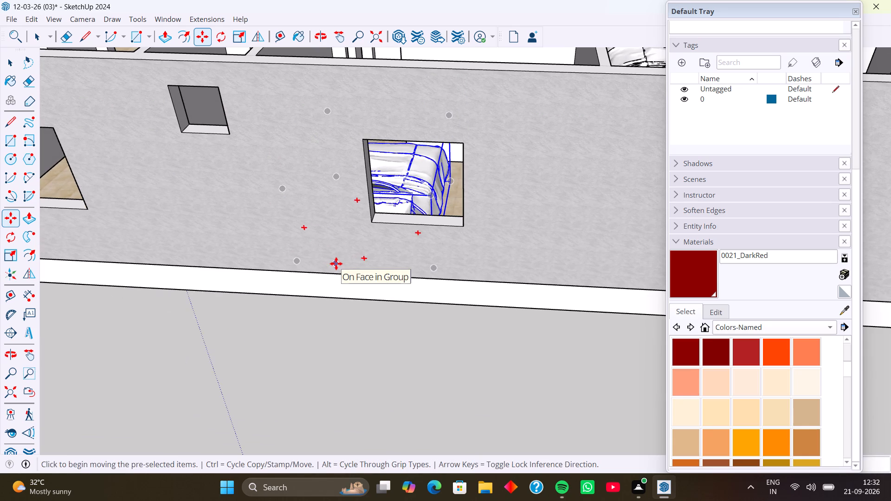
{"action": "key", "text": "space"}
{"action": "left_click", "coordinate": [405, 342]}
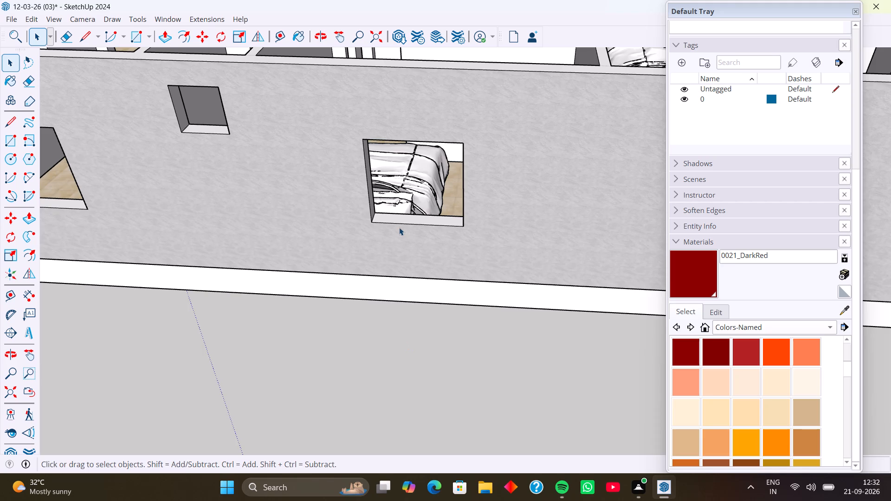
Lower the bed in the end bedroom straight down along the vertical axis to the base edge of the outer wall.
{"action": "middle_click_drag", "start_coordinate": [399, 227], "coordinate": [230, 230]}
{"action": "middle_click_drag", "start_coordinate": [330, 231], "coordinate": [247, 236]}
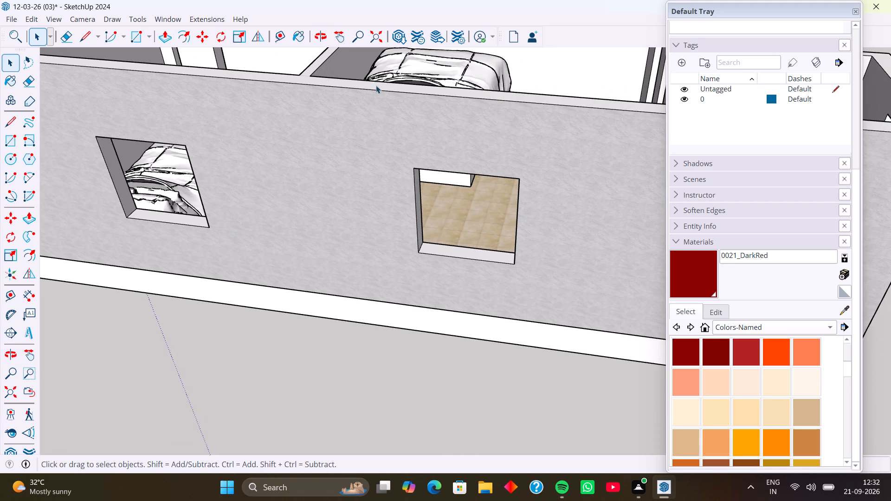
{"action": "left_click", "coordinate": [402, 81]}
{"action": "middle_click_drag", "start_coordinate": [358, 155], "coordinate": [422, 145]}
{"action": "key", "text": "m"}
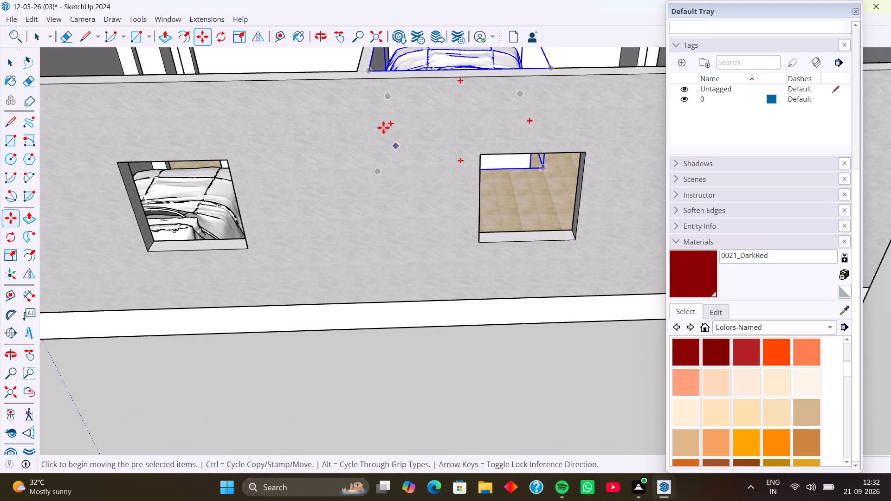
{"action": "left_click", "coordinate": [377, 172]}
{"action": "key", "text": "Up"}
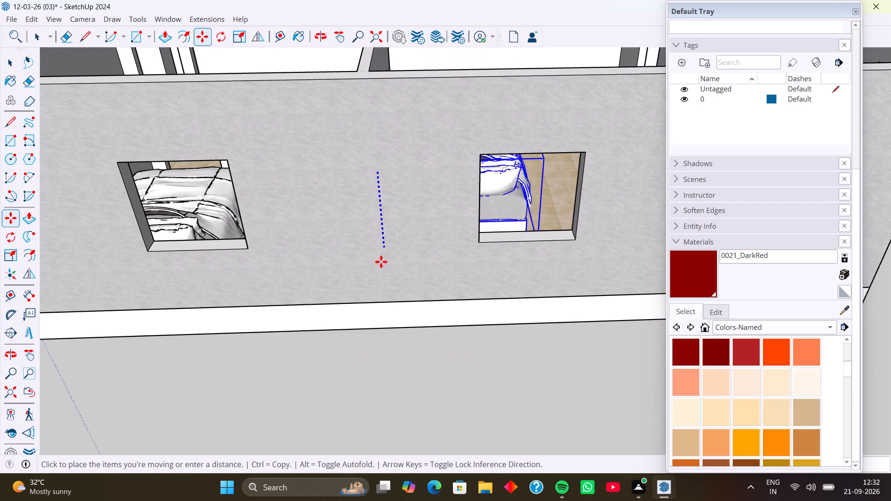
{"action": "left_click", "coordinate": [394, 301]}
Move the end bedroom's bed by its head-end corner along the outer wall, away from the partition, so its head sits beneath the window.
{"action": "scroll", "coordinate": [411, 254], "scroll_direction": "down", "scroll_amount": 4}
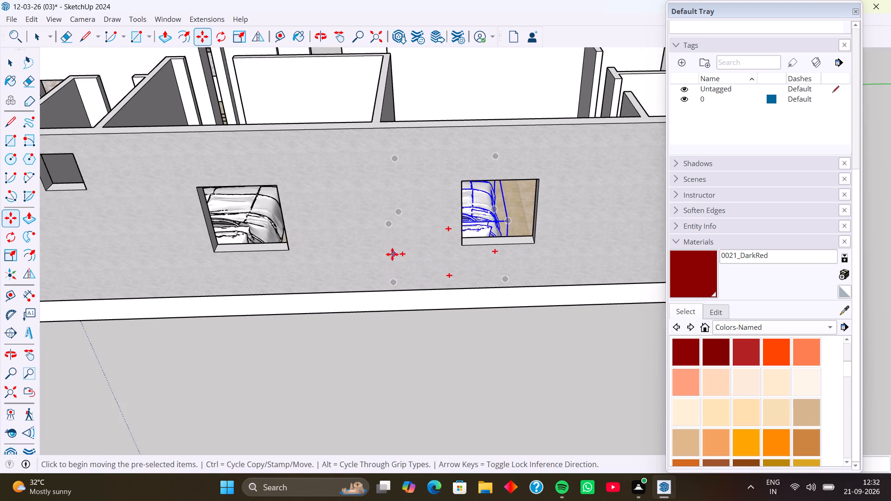
{"action": "middle_click_drag", "start_coordinate": [392, 254], "coordinate": [484, 305]}
{"action": "middle_click_drag", "start_coordinate": [440, 238], "coordinate": [372, 318]}
{"action": "scroll", "coordinate": [440, 274], "scroll_direction": "up", "scroll_amount": 3}
{"action": "middle_click_drag", "start_coordinate": [429, 277], "coordinate": [310, 297]}
{"action": "middle_click_drag", "start_coordinate": [423, 321], "coordinate": [258, 310]}
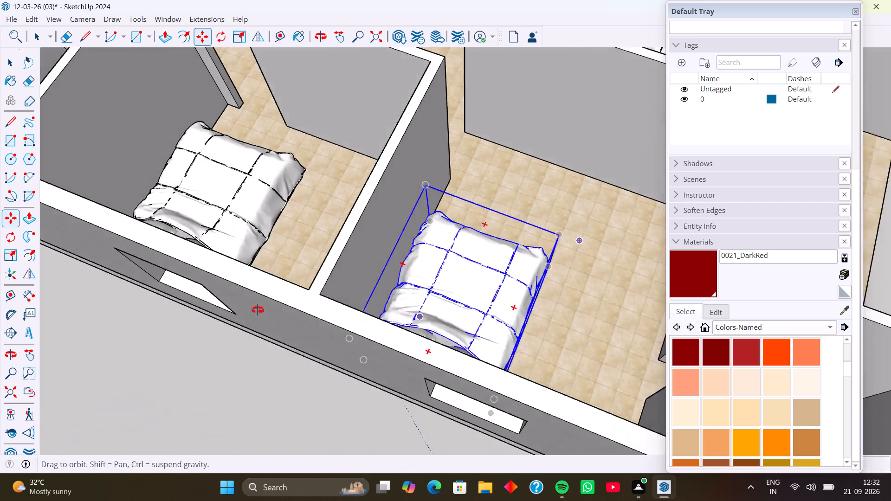
{"action": "middle_click_drag", "start_coordinate": [258, 310], "coordinate": [214, 291]}
{"action": "middle_click_drag", "start_coordinate": [394, 324], "coordinate": [217, 308]}
{"action": "middle_click_drag", "start_coordinate": [362, 319], "coordinate": [200, 326]}
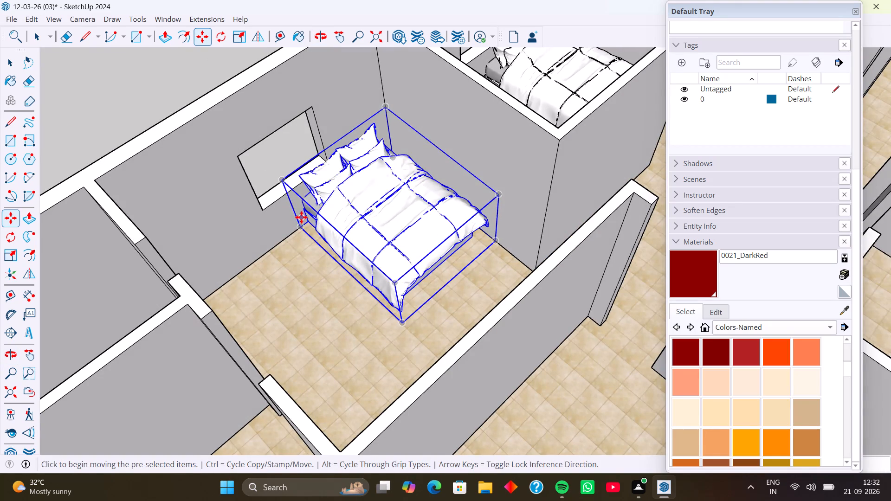
{"action": "scroll", "coordinate": [302, 230], "scroll_direction": "up", "scroll_amount": 6}
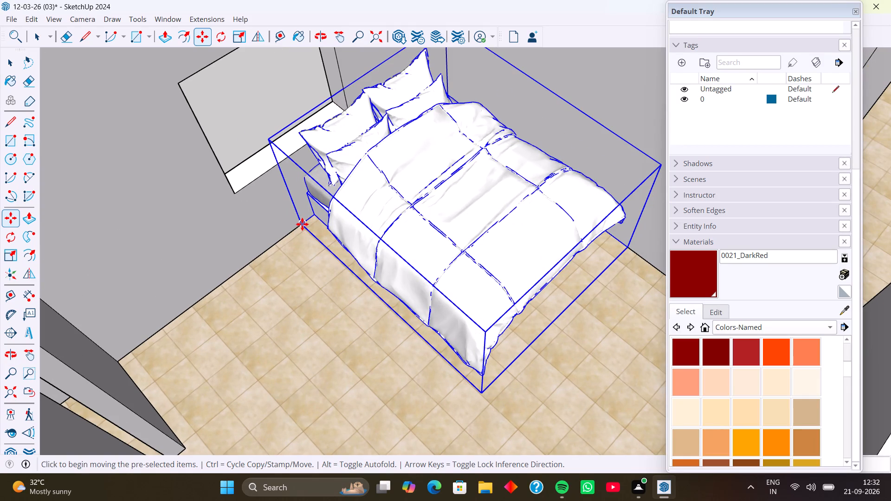
{"action": "left_click", "coordinate": [302, 224]}
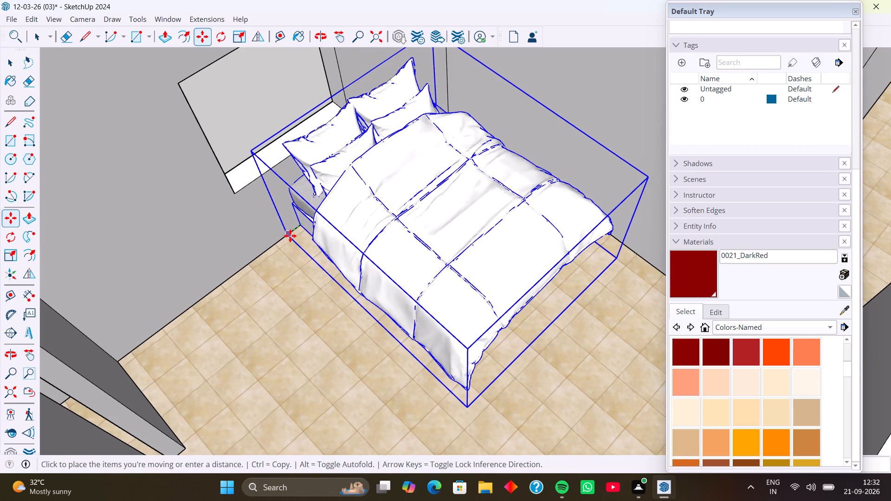
{"action": "key", "text": "Right"}
{"action": "key", "text": "Left"}
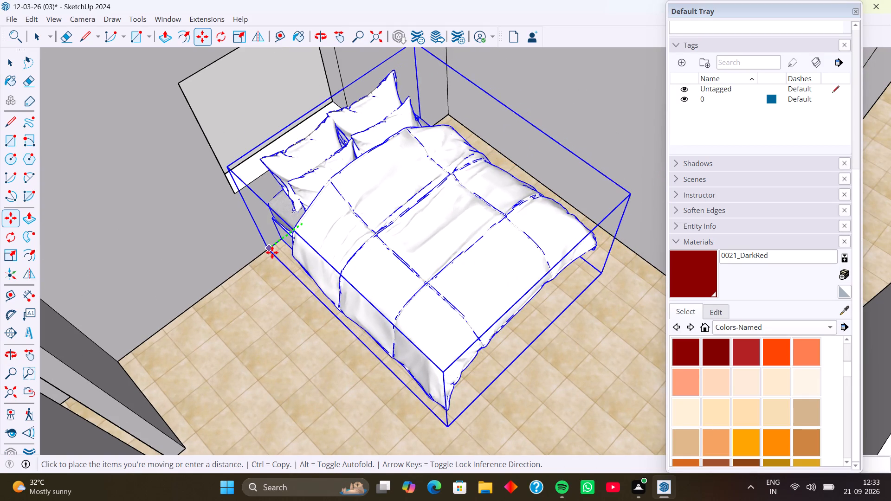
{"action": "left_click", "coordinate": [242, 268]}
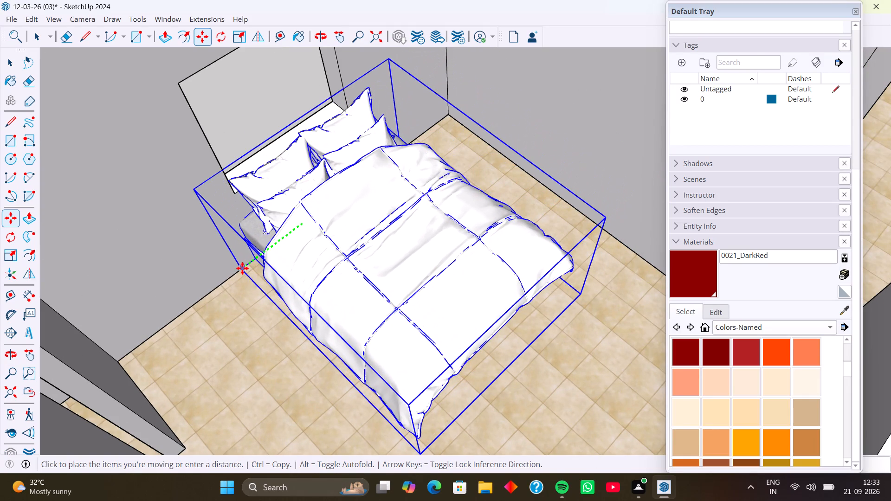
{"action": "scroll", "coordinate": [288, 217], "scroll_direction": "down", "scroll_amount": 9}
{"action": "middle_click_drag", "start_coordinate": [305, 228], "coordinate": [298, 155], "text": "shift"}
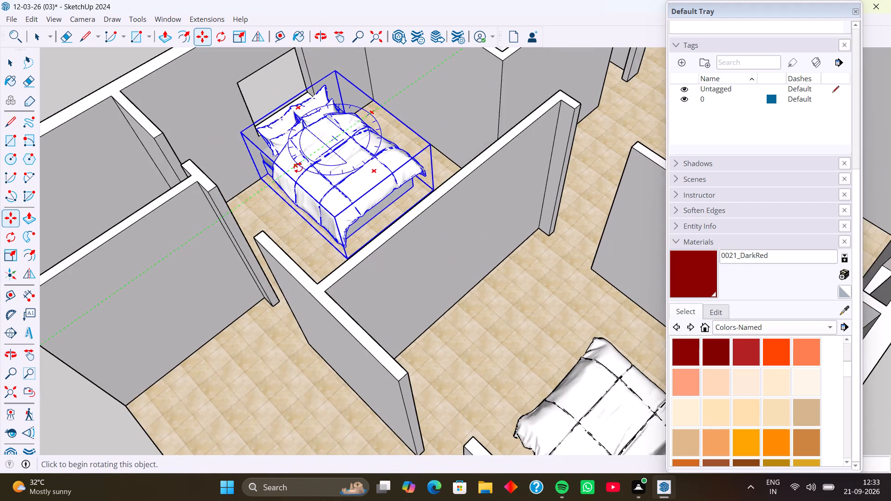
{"action": "scroll", "coordinate": [298, 167], "scroll_direction": "down", "scroll_amount": 4}
{"action": "middle_click_drag", "start_coordinate": [299, 172], "coordinate": [321, 208], "text": "shift"}
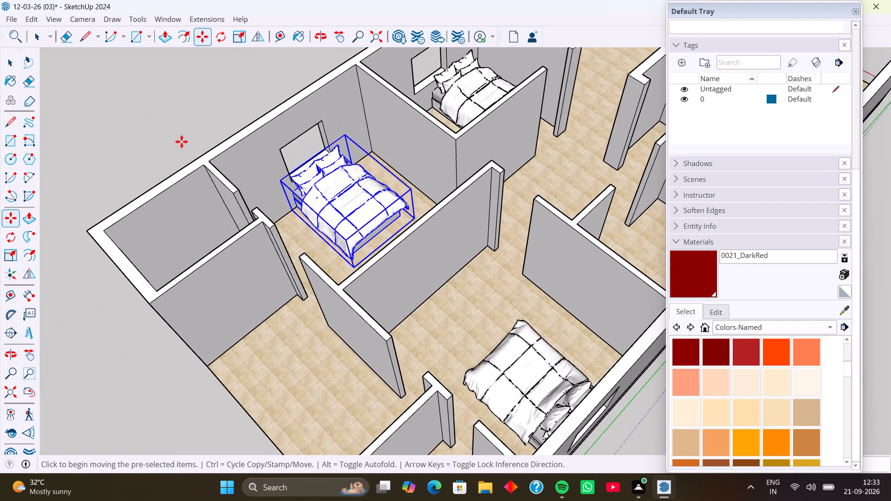
{"action": "key", "text": "space"}
{"action": "left_click", "coordinate": [181, 142]}
Move the bed in the adjoining middle bedroom along the outer wall so its head sits beneath the window, and deselect it.
{"action": "scroll", "coordinate": [326, 182], "scroll_direction": "down", "scroll_amount": 4}
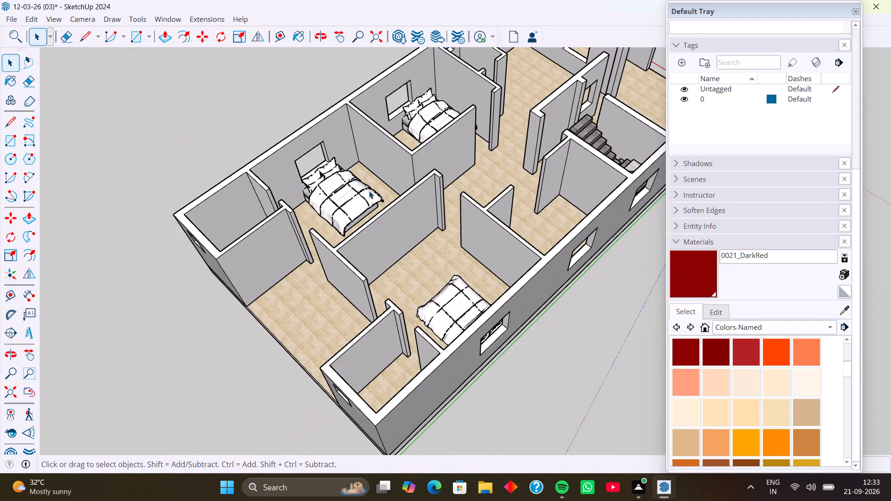
{"action": "middle_click_drag", "start_coordinate": [369, 191], "coordinate": [269, 238]}
{"action": "middle_click_drag", "start_coordinate": [382, 179], "coordinate": [292, 206], "text": "shift"}
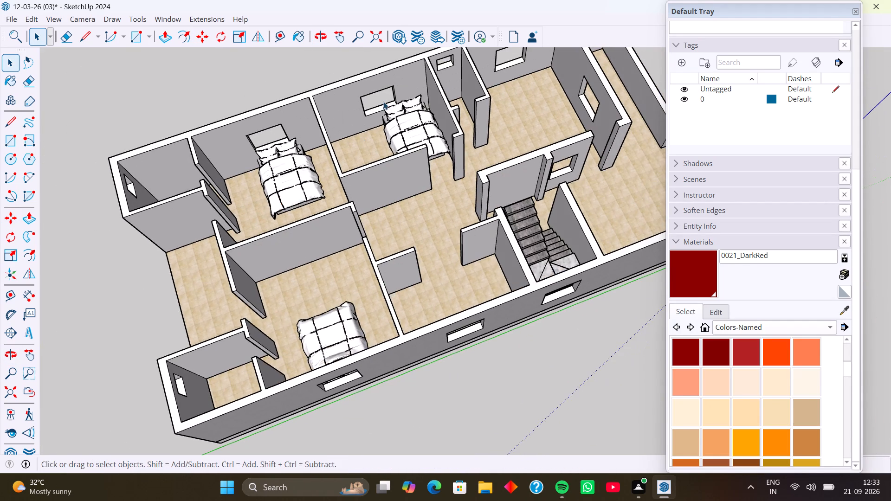
{"action": "scroll", "coordinate": [397, 115], "scroll_direction": "up", "scroll_amount": 6}
{"action": "left_click", "coordinate": [420, 138]}
{"action": "key", "text": "m"}
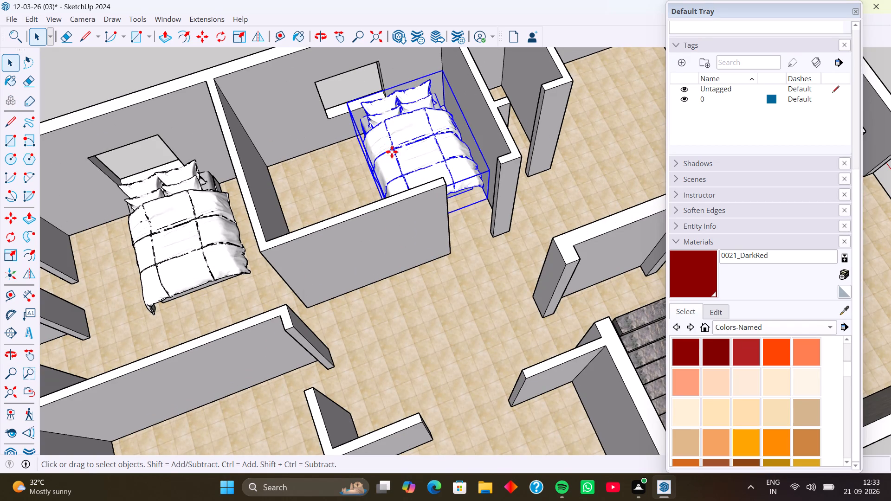
{"action": "scroll", "coordinate": [378, 142], "scroll_direction": "up", "scroll_amount": 7}
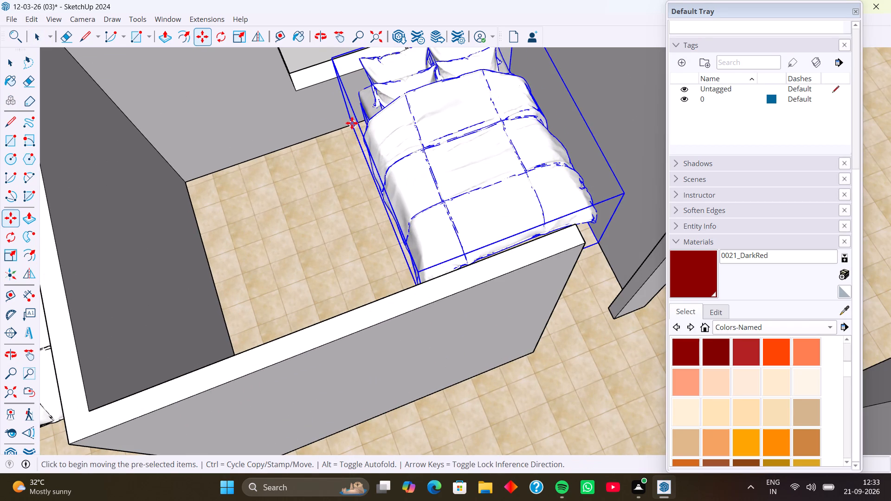
{"action": "left_click", "coordinate": [353, 125]}
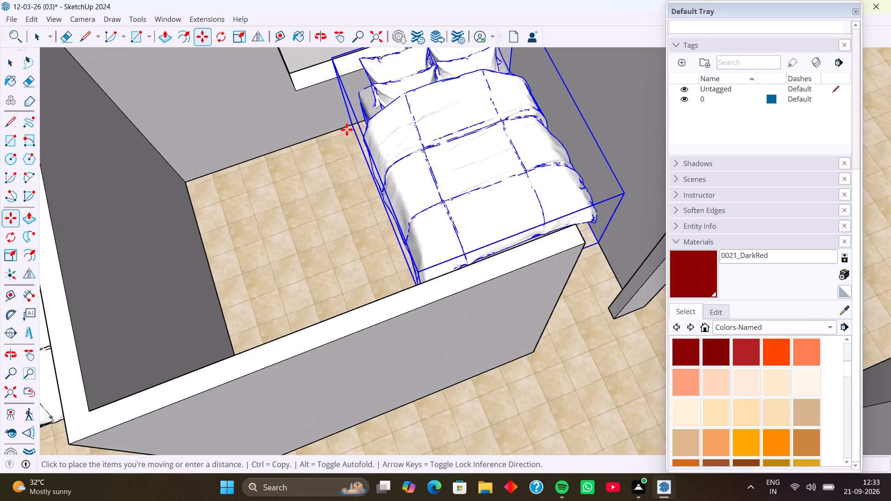
{"action": "key", "text": "Left"}
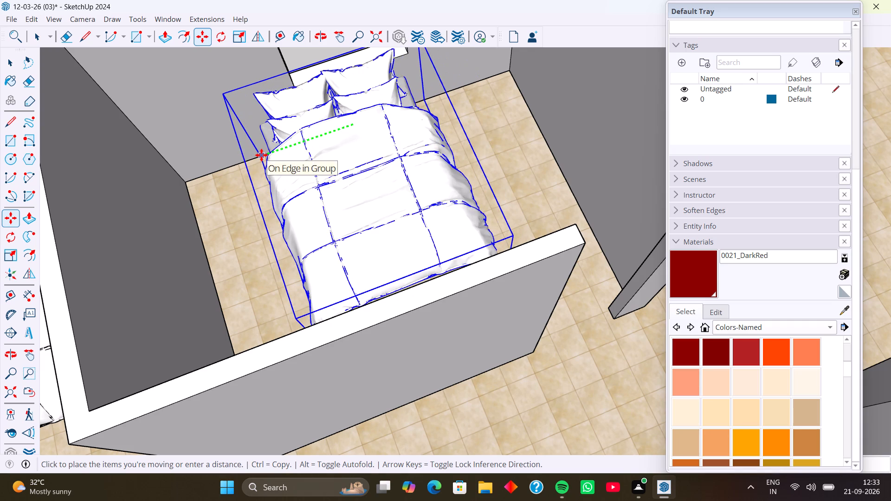
{"action": "left_click", "coordinate": [261, 155]}
{"action": "scroll", "coordinate": [306, 177], "scroll_direction": "down", "scroll_amount": 5}
{"action": "scroll", "coordinate": [337, 201], "scroll_direction": "down", "scroll_amount": 8}
{"action": "middle_click_drag", "start_coordinate": [340, 209], "coordinate": [353, 283]}
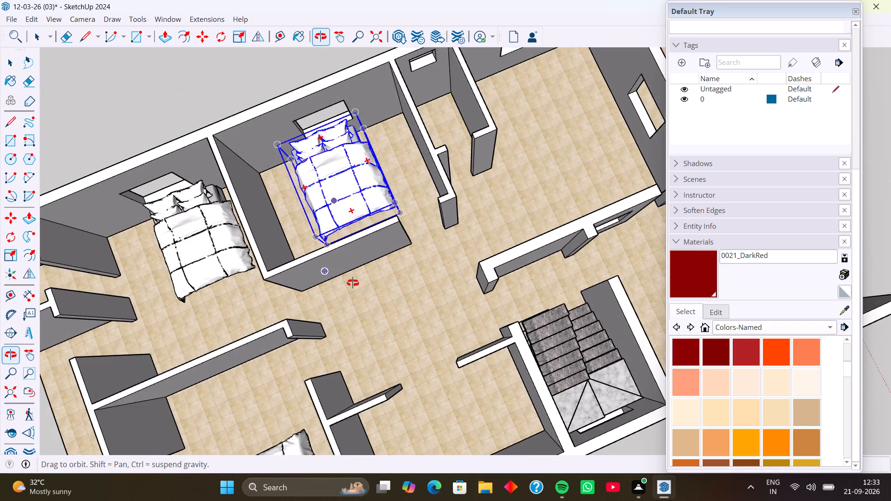
{"action": "middle_click_drag", "start_coordinate": [353, 283], "coordinate": [354, 285]}
{"action": "middle_click_drag", "start_coordinate": [346, 283], "coordinate": [303, 274]}
{"action": "scroll", "coordinate": [306, 273], "scroll_direction": "down", "scroll_amount": 5}
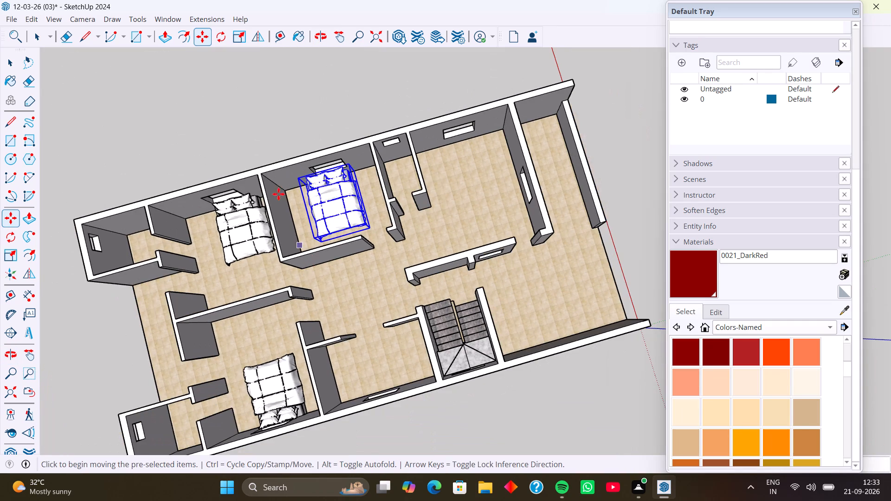
{"action": "key", "text": "space"}
{"action": "left_click", "coordinate": [265, 139]}
Examine the whole house from above, the side and the front, checking the bed placement, room layout and wall finishes.
{"action": "middle_click_drag", "start_coordinate": [343, 225], "coordinate": [339, 180]}
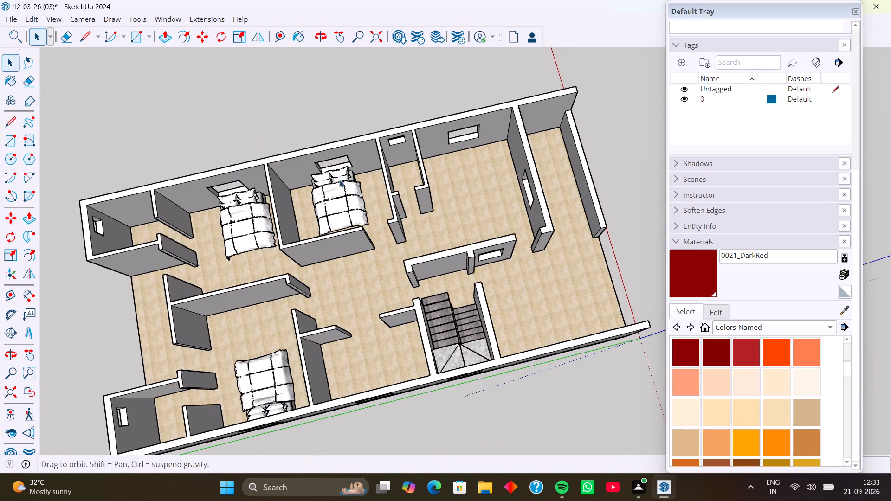
{"action": "middle_click_drag", "start_coordinate": [339, 180], "coordinate": [332, 173]}
{"action": "scroll", "coordinate": [358, 199], "scroll_direction": "down", "scroll_amount": 5}
{"action": "middle_click_drag", "start_coordinate": [381, 251], "coordinate": [371, 300]}
{"action": "middle_click_drag", "start_coordinate": [393, 276], "coordinate": [369, 232]}
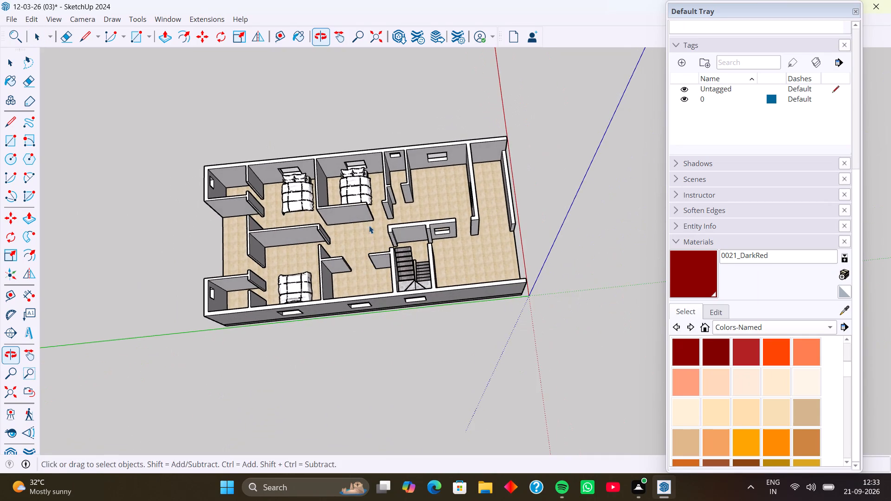
{"action": "middle_click_drag", "start_coordinate": [392, 255], "coordinate": [363, 213]}
{"action": "middle_click_drag", "start_coordinate": [399, 232], "coordinate": [356, 243]}
{"action": "middle_click_drag", "start_coordinate": [411, 233], "coordinate": [354, 245]}
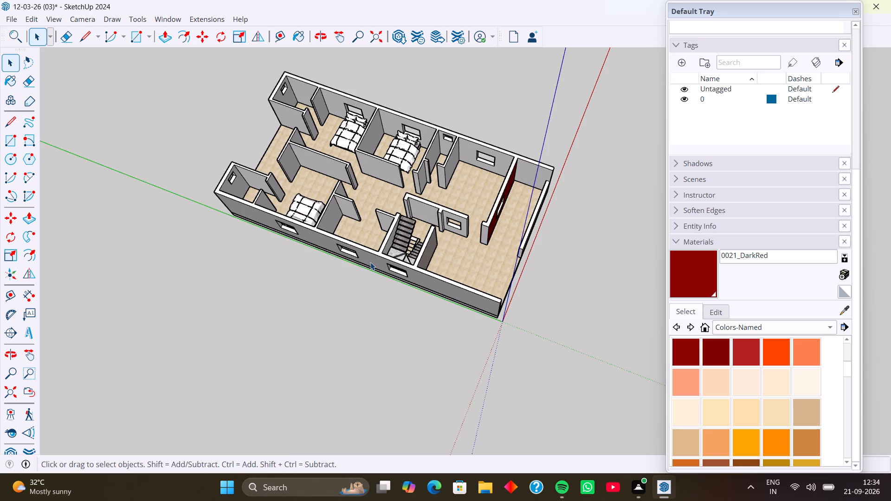
{"action": "middle_click_drag", "start_coordinate": [566, 260], "coordinate": [420, 200]}
{"action": "middle_click_drag", "start_coordinate": [564, 255], "coordinate": [540, 258]}
{"action": "middle_click_drag", "start_coordinate": [540, 258], "coordinate": [501, 244]}
{"action": "middle_click_drag", "start_coordinate": [577, 275], "coordinate": [445, 235]}
{"action": "middle_click_drag", "start_coordinate": [593, 292], "coordinate": [451, 261]}
{"action": "middle_click_drag", "start_coordinate": [597, 291], "coordinate": [470, 247]}
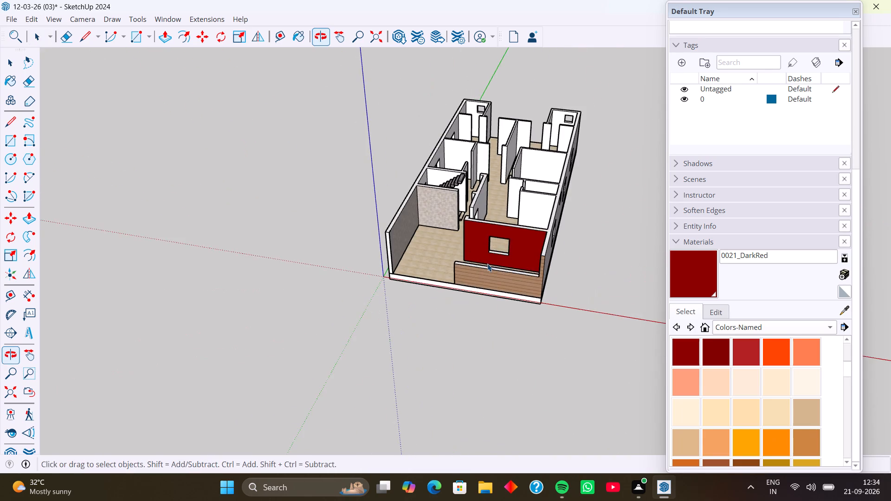
{"action": "scroll", "coordinate": [489, 265], "scroll_direction": "up", "scroll_amount": 7}
{"action": "scroll", "coordinate": [491, 266], "scroll_direction": "down", "scroll_amount": 8}
{"action": "middle_click_drag", "start_coordinate": [497, 256], "coordinate": [505, 264]}
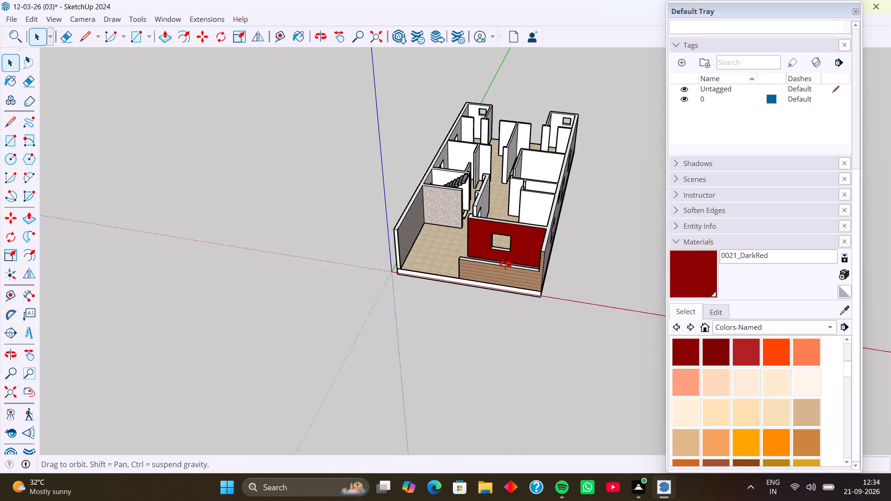
{"action": "middle_click_drag", "start_coordinate": [505, 264], "coordinate": [532, 317]}
{"action": "middle_click_drag", "start_coordinate": [515, 251], "coordinate": [535, 331]}
{"action": "scroll", "coordinate": [530, 288], "scroll_direction": "down", "scroll_amount": 4}
{"action": "middle_click_drag", "start_coordinate": [528, 288], "coordinate": [545, 344]}
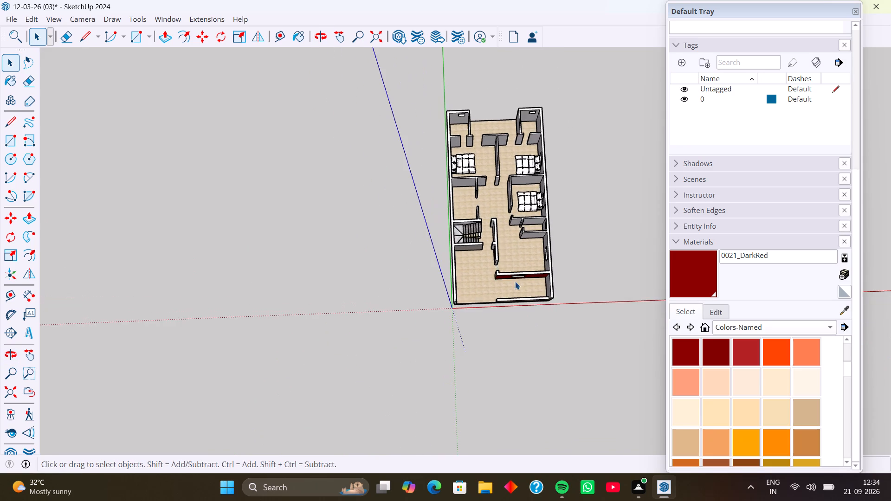
{"action": "scroll", "coordinate": [503, 264], "scroll_direction": "up", "scroll_amount": 1}
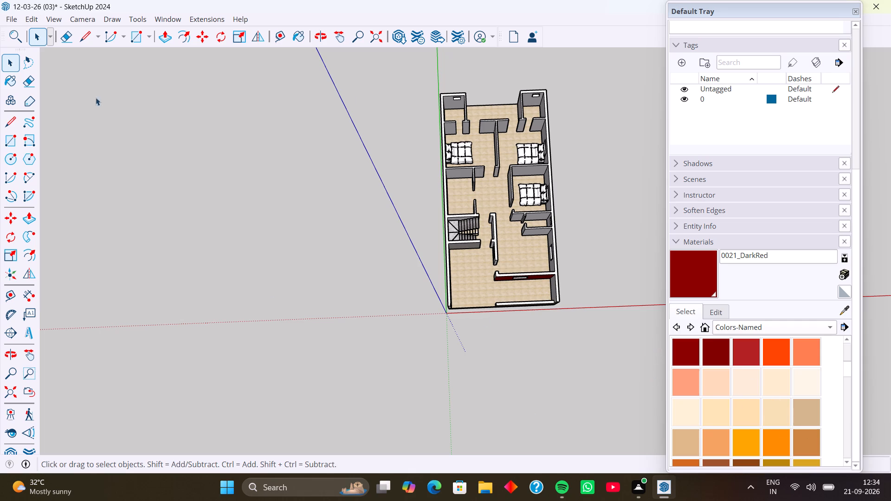
Open 3D Warehouse and search its models for "toilet".
{"action": "left_click", "coordinate": [172, 19]}
{"action": "left_click", "coordinate": [198, 107]}
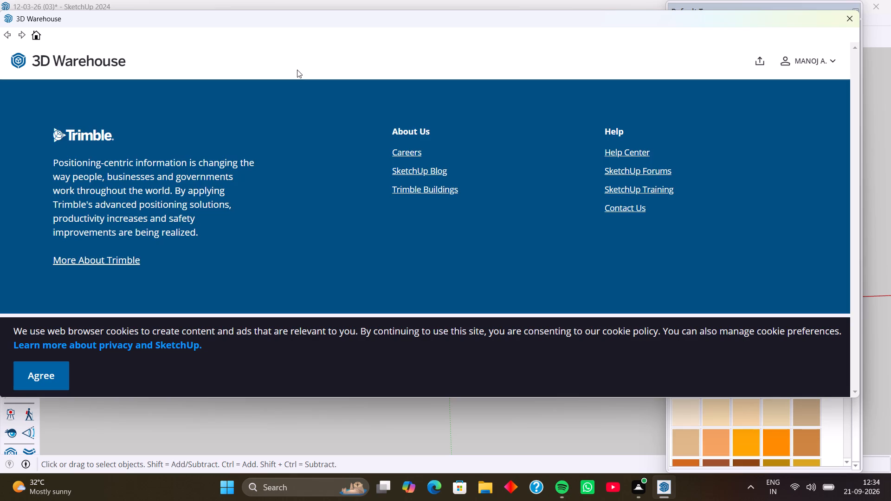
{"action": "left_click", "coordinate": [321, 63]}
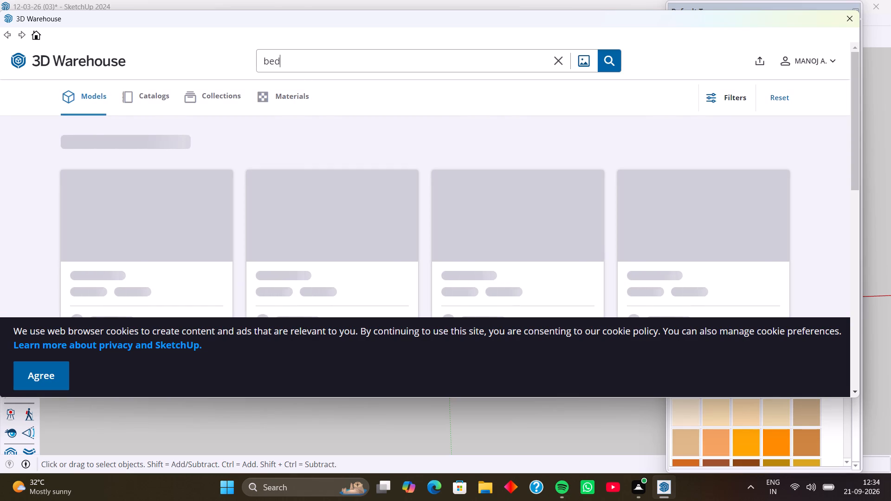
{"action": "key", "text": "BackSpace"}
{"action": "key", "text": "BackSpace"}
{"action": "key", "text": "BackSpace"}
{"action": "key", "text": "BackSpace"}
{"action": "key", "text": "BackSpace"}
{"action": "key", "text": "BackSpace"}
{"action": "key", "text": "BackSpace"}
{"action": "key", "text": "BackSpace"}
{"action": "key", "text": "BackSpace"}
{"action": "key", "text": "BackSpace"}
{"action": "key", "text": "BackSpace"}
{"action": "key", "text": "BackSpace"}
{"action": "key", "text": "BackSpace"}
{"action": "key", "text": "BackSpace"}
{"action": "type", "text": "toilet"}
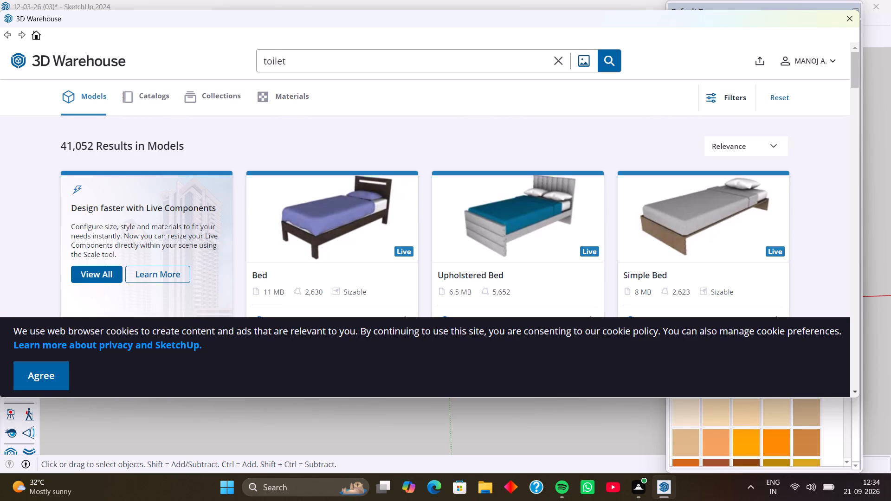
{"action": "key", "text": "Return"}
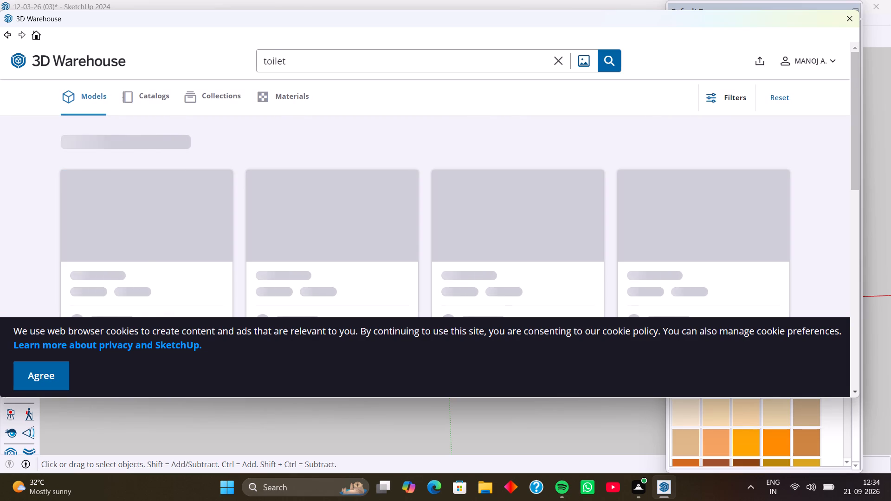
Browse the toilet models and load the 10 MB "toilet" cutaway bathroom directly into the house model.
{"action": "scroll", "coordinate": [337, 146], "scroll_direction": "down", "scroll_amount": 5}
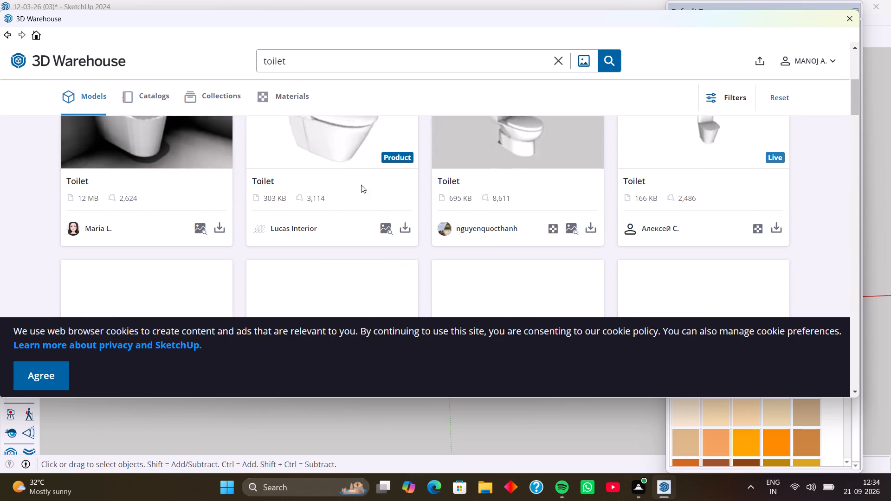
{"action": "scroll", "coordinate": [342, 193], "scroll_direction": "down", "scroll_amount": 4}
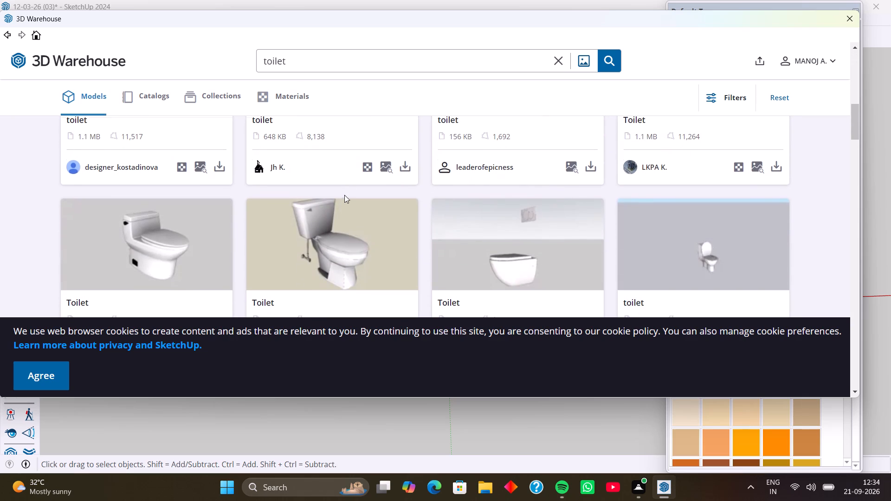
{"action": "scroll", "coordinate": [344, 195], "scroll_direction": "down", "scroll_amount": 5}
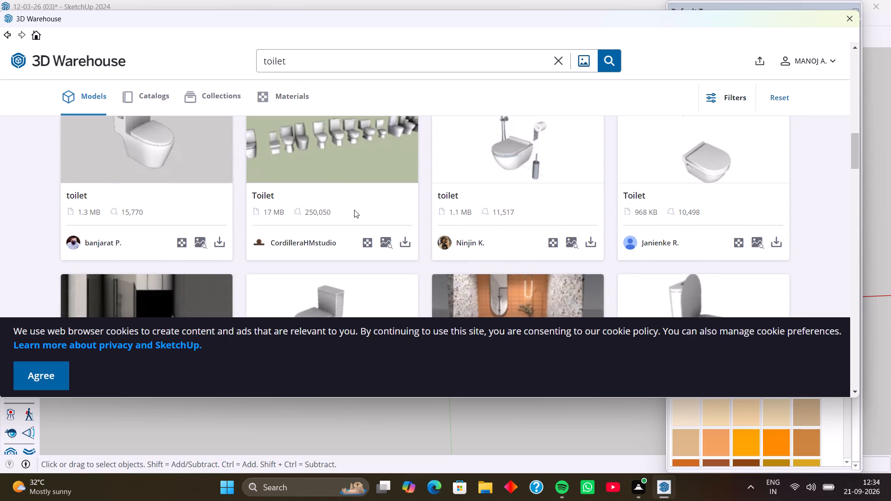
{"action": "scroll", "coordinate": [355, 211], "scroll_direction": "down", "scroll_amount": 3}
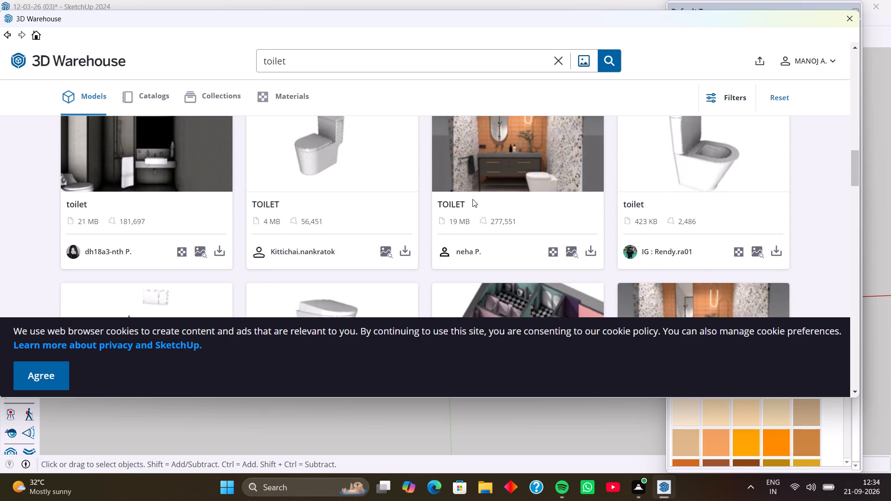
{"action": "scroll", "coordinate": [510, 185], "scroll_direction": "down", "scroll_amount": 2}
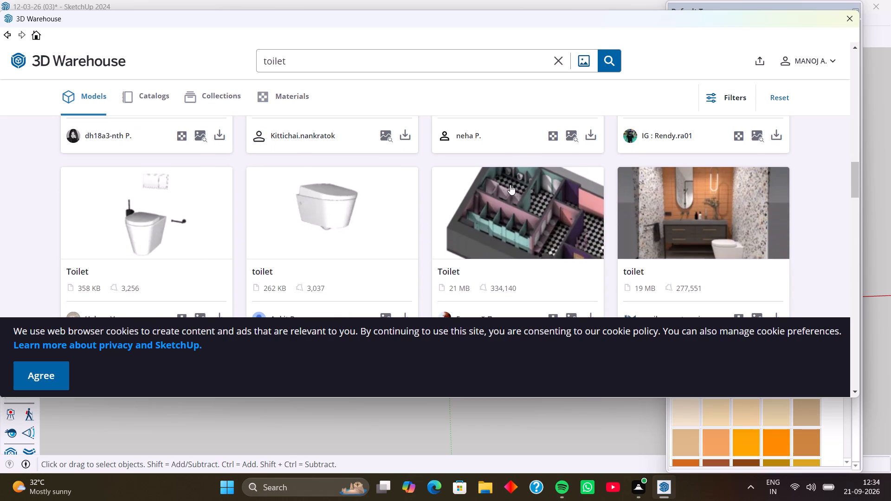
{"action": "scroll", "coordinate": [502, 198], "scroll_direction": "down", "scroll_amount": 3}
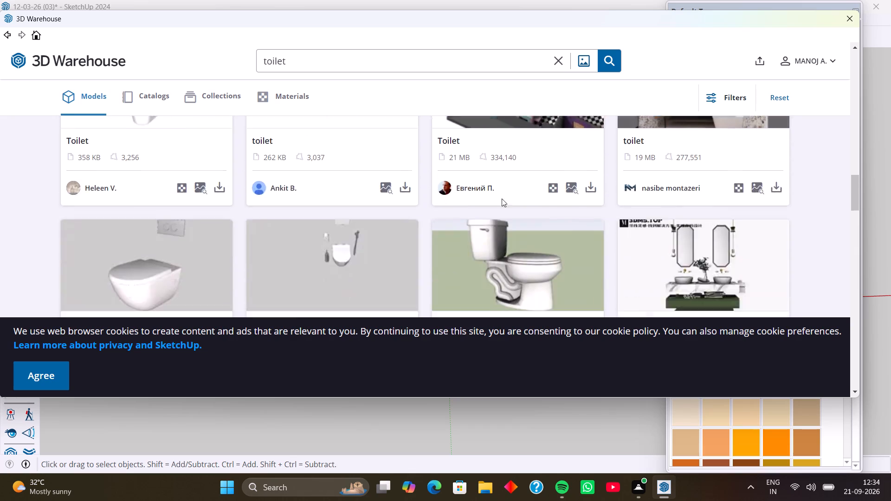
{"action": "scroll", "coordinate": [502, 199], "scroll_direction": "down", "scroll_amount": 4}
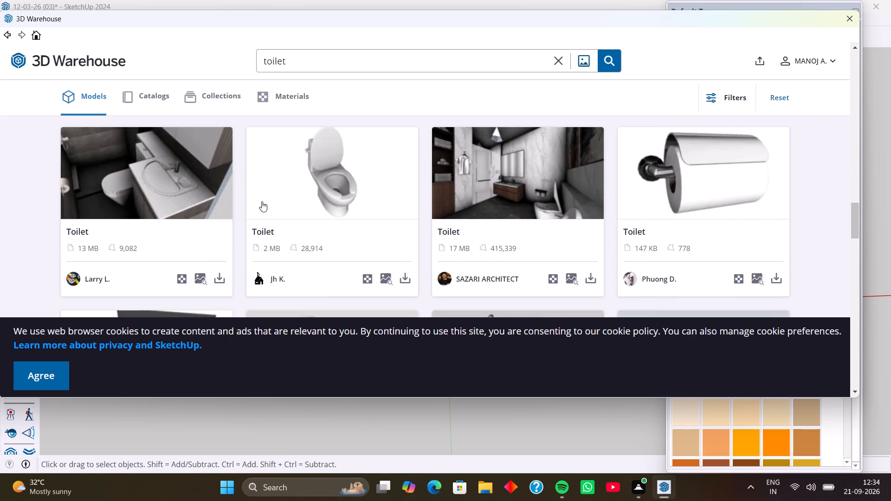
{"action": "scroll", "coordinate": [195, 177], "scroll_direction": "down", "scroll_amount": 7}
{"action": "scroll", "coordinate": [309, 197], "scroll_direction": "down", "scroll_amount": 1}
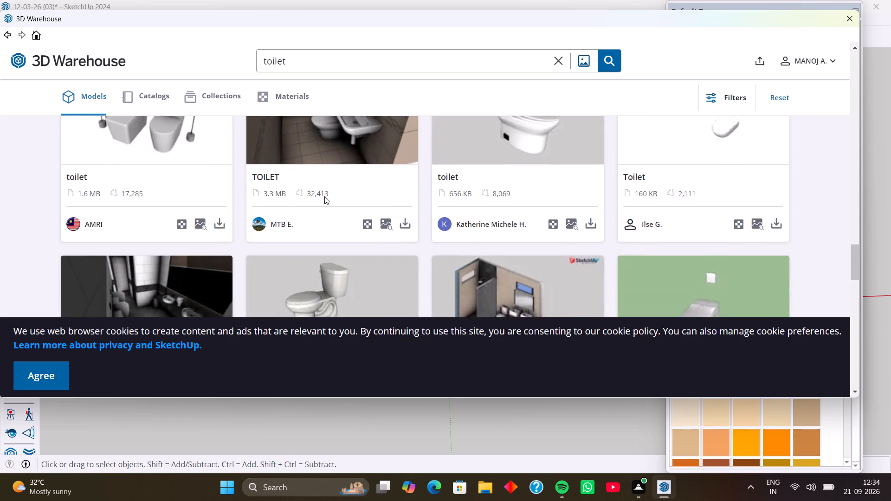
{"action": "scroll", "coordinate": [324, 196], "scroll_direction": "down", "scroll_amount": 1}
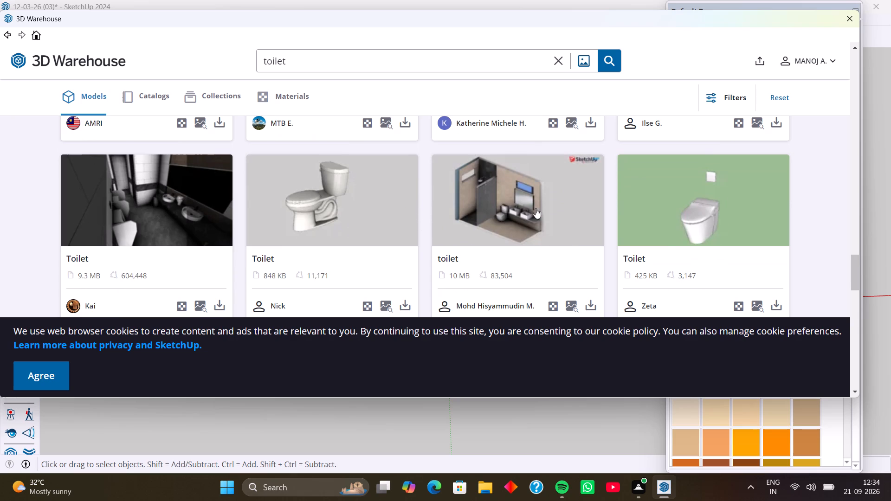
{"action": "left_click", "coordinate": [591, 304]}
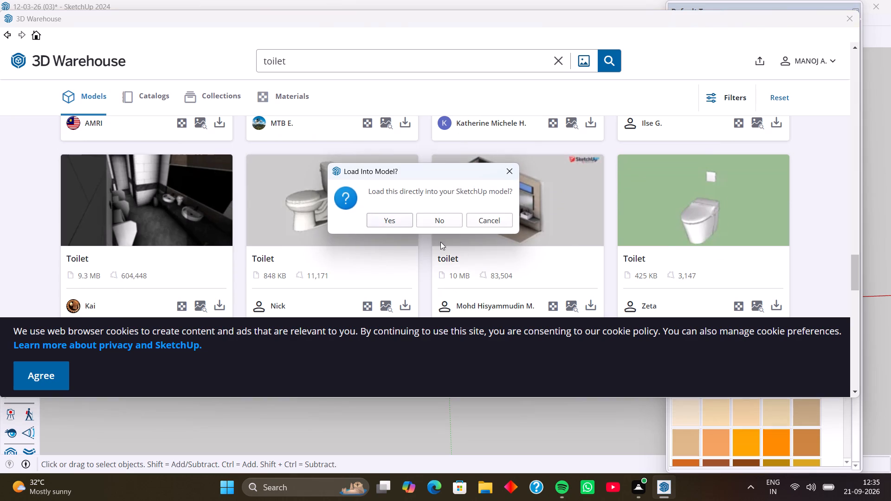
{"action": "left_click", "coordinate": [387, 218]}
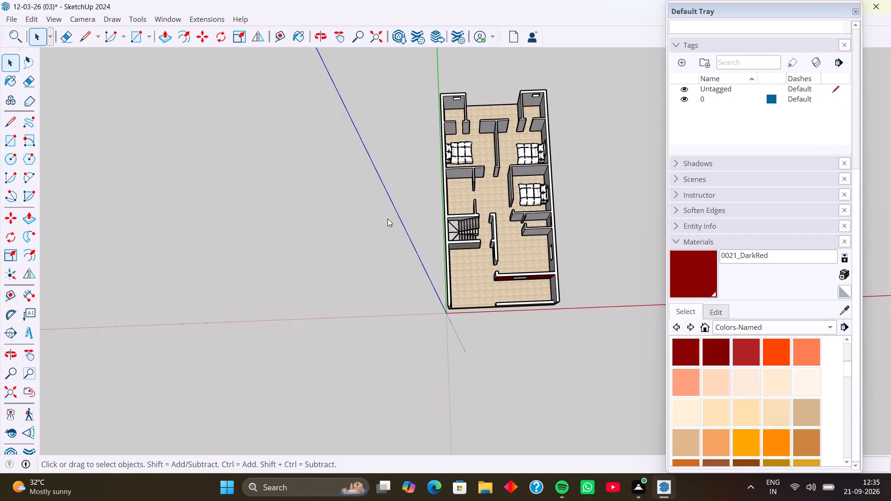
Place the loaded bathroom component on the open ground beside the house's long outer wall.
{"action": "middle_click_drag", "start_coordinate": [388, 261], "coordinate": [419, 202]}
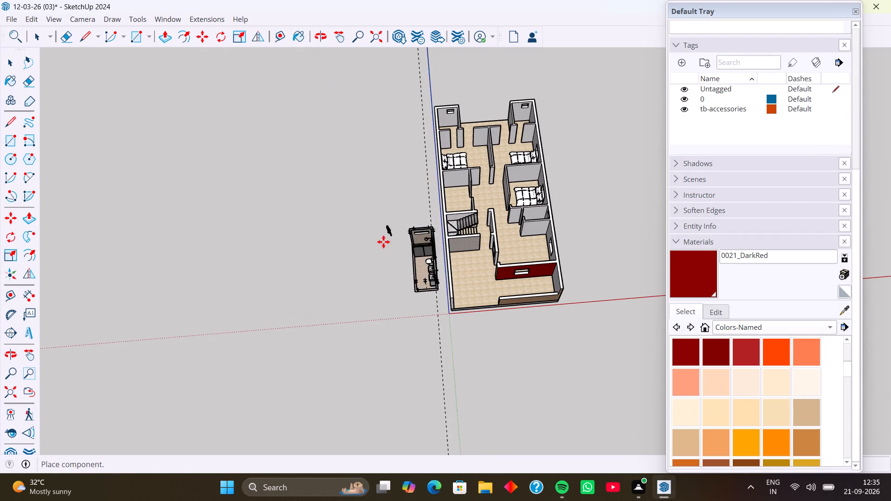
{"action": "middle_click_drag", "start_coordinate": [373, 244], "coordinate": [408, 192]}
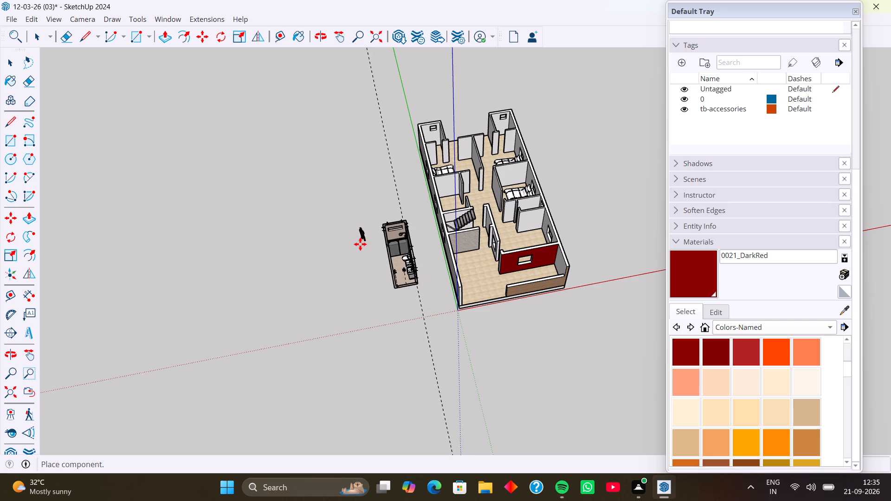
{"action": "left_click", "coordinate": [360, 244]}
{"action": "middle_click_drag", "start_coordinate": [374, 264], "coordinate": [436, 245]}
Explode the placed bathroom component into separate editable parts.
{"action": "scroll", "coordinate": [381, 292], "scroll_direction": "up", "scroll_amount": 9}
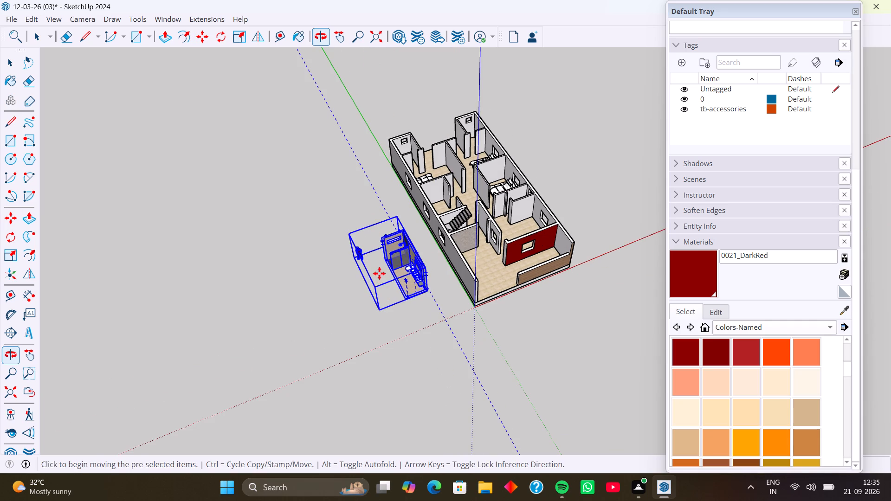
{"action": "scroll", "coordinate": [341, 290], "scroll_direction": "up", "scroll_amount": 5}
{"action": "right_click", "coordinate": [362, 274]}
{"action": "right_click", "coordinate": [373, 267]}
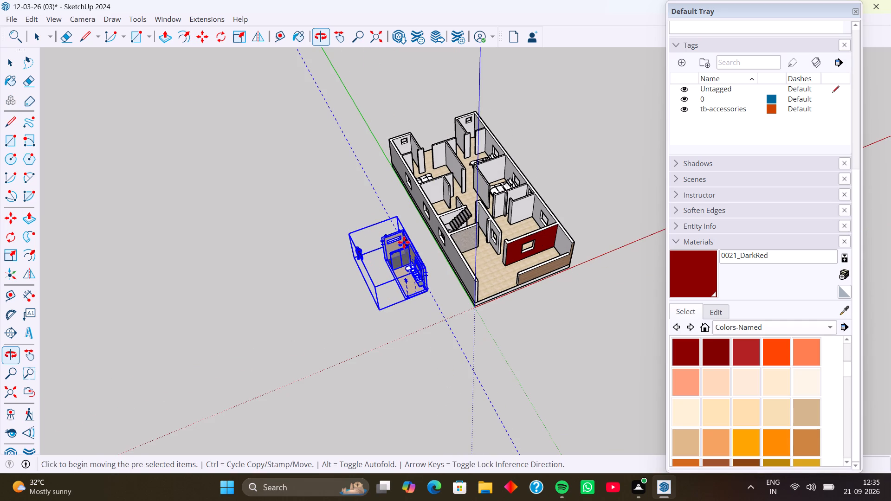
{"action": "right_click", "coordinate": [404, 243]}
{"action": "right_click", "coordinate": [400, 258]}
{"action": "middle_click_drag", "start_coordinate": [411, 311], "coordinate": [364, 282]}
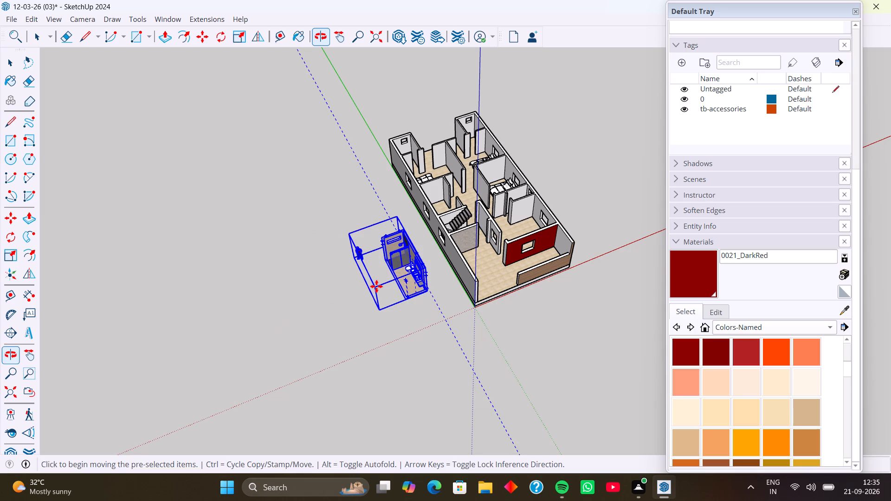
{"action": "left_click", "coordinate": [376, 286]}
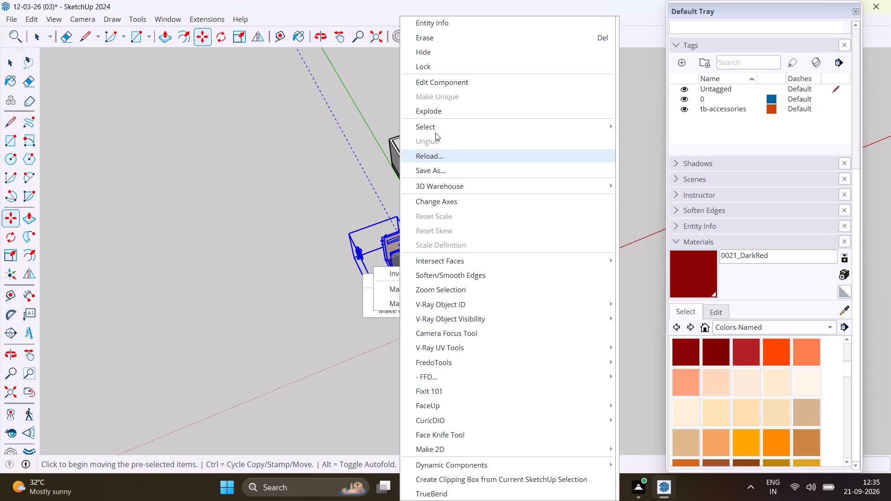
{"action": "left_click", "coordinate": [447, 109]}
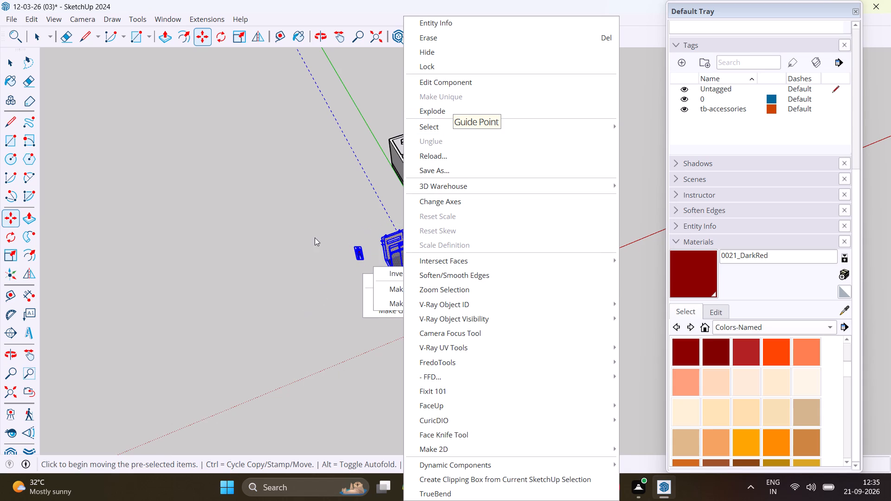
{"action": "left_click", "coordinate": [312, 239]}
{"action": "double_click", "coordinate": [314, 265]}
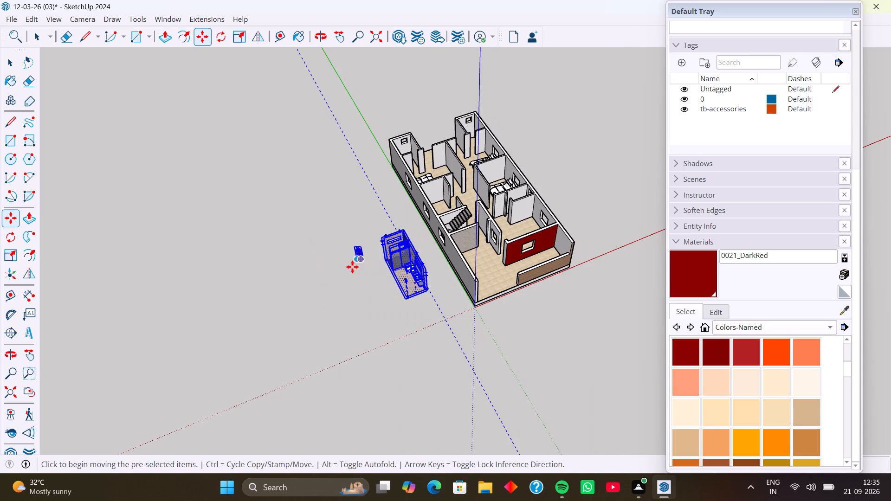
{"action": "left_click", "coordinate": [344, 286]}
{"action": "key", "text": "space"}
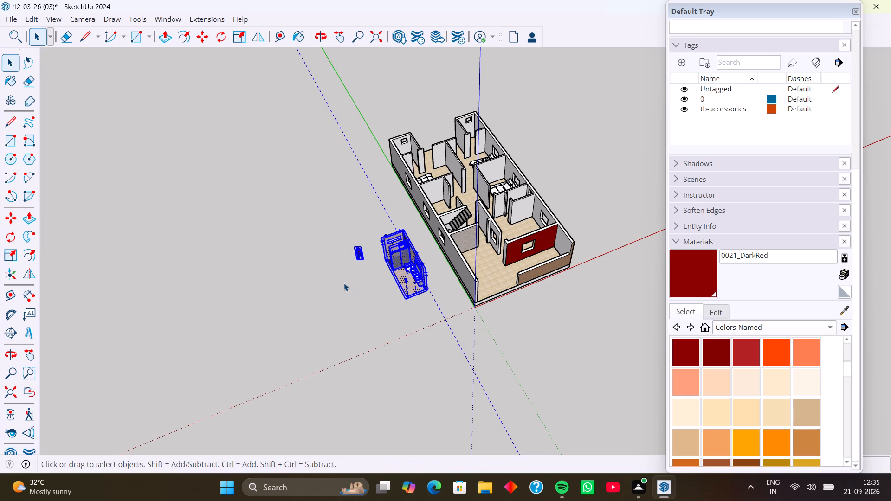
Delete the small detached figure standing beside the bathroom model.
{"action": "left_click", "coordinate": [361, 285]}
{"action": "left_click", "coordinate": [358, 254]}
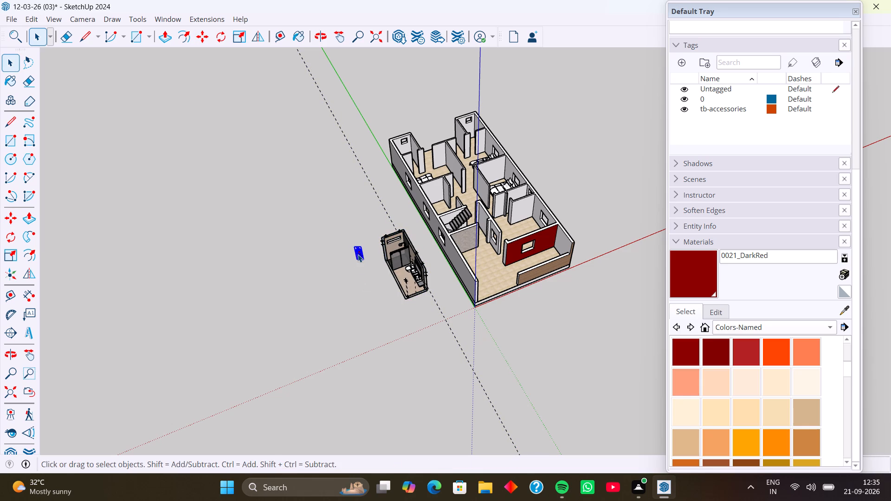
{"action": "key", "text": "Delete"}
Delete all guide lines from the model.
{"action": "scroll", "coordinate": [424, 274], "scroll_direction": "up", "scroll_amount": 5}
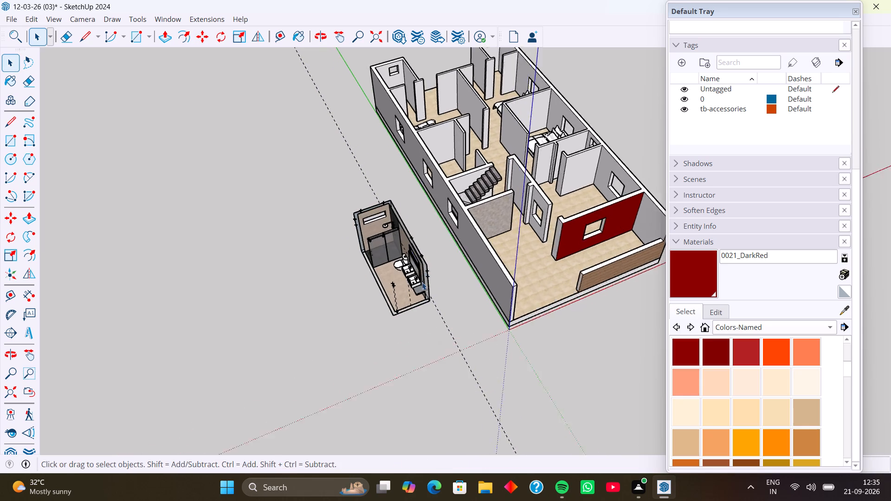
{"action": "scroll", "coordinate": [422, 282], "scroll_direction": "up", "scroll_amount": 8}
{"action": "middle_click_drag", "start_coordinate": [399, 323], "coordinate": [434, 291]}
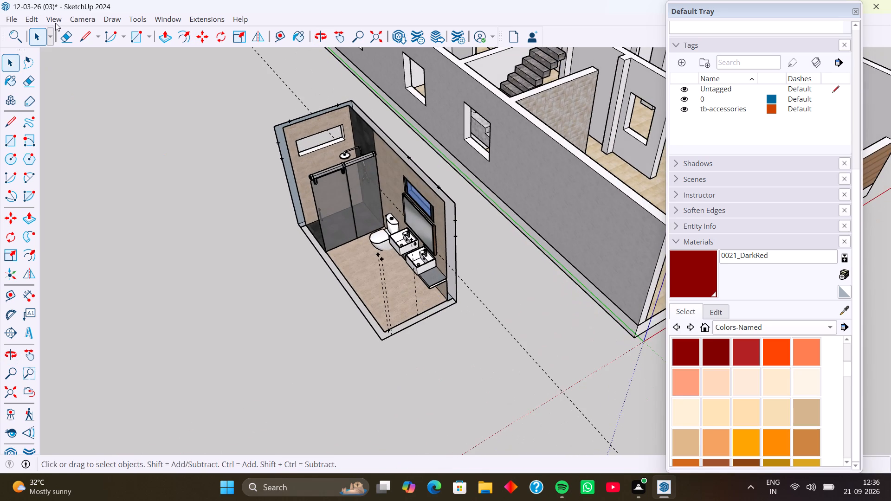
{"action": "left_click", "coordinate": [33, 19]}
{"action": "left_click", "coordinate": [72, 138]}
Delete the inner and outer faces of the bathroom's end wall beside the shower, the wall with the horizontal window opening.
{"action": "middle_click_drag", "start_coordinate": [165, 283], "coordinate": [251, 297]}
{"action": "middle_click_drag", "start_coordinate": [274, 295], "coordinate": [342, 287]}
{"action": "scroll", "coordinate": [291, 283], "scroll_direction": "up", "scroll_amount": 4}
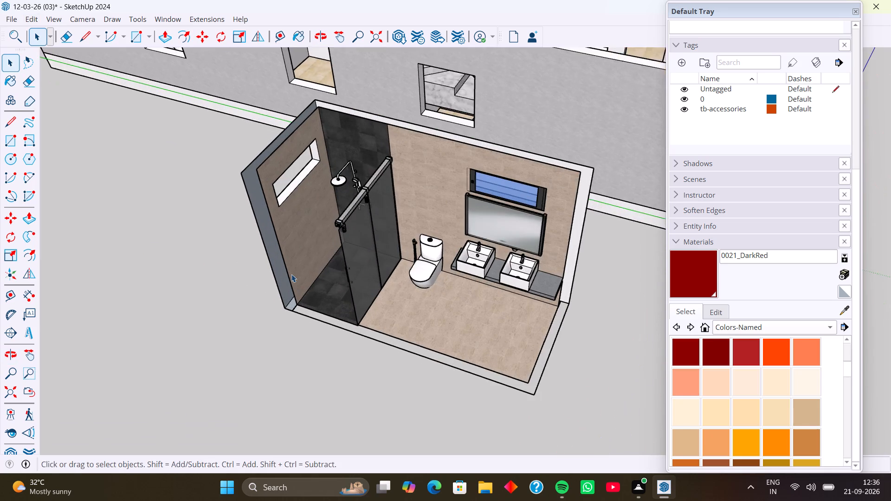
{"action": "scroll", "coordinate": [291, 274], "scroll_direction": "up", "scroll_amount": 2}
{"action": "middle_click_drag", "start_coordinate": [289, 269], "coordinate": [213, 247]}
{"action": "scroll", "coordinate": [258, 207], "scroll_direction": "up", "scroll_amount": 2}
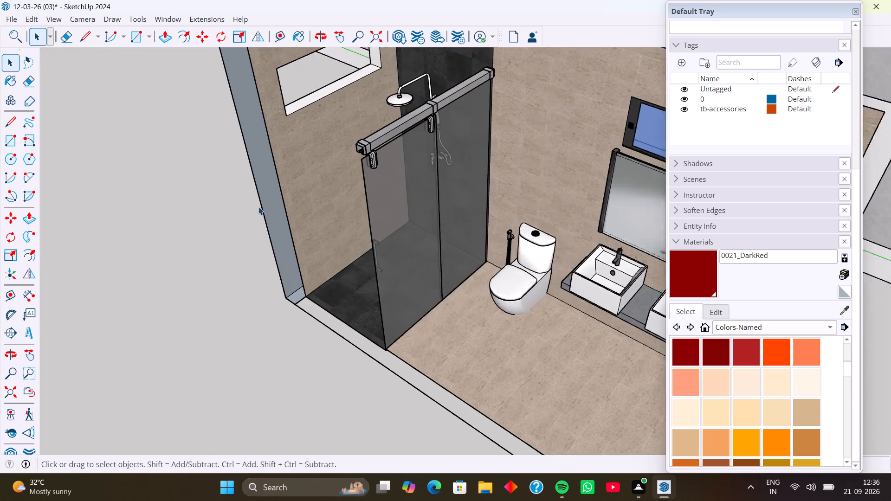
{"action": "scroll", "coordinate": [258, 207], "scroll_direction": "up", "scroll_amount": 1}
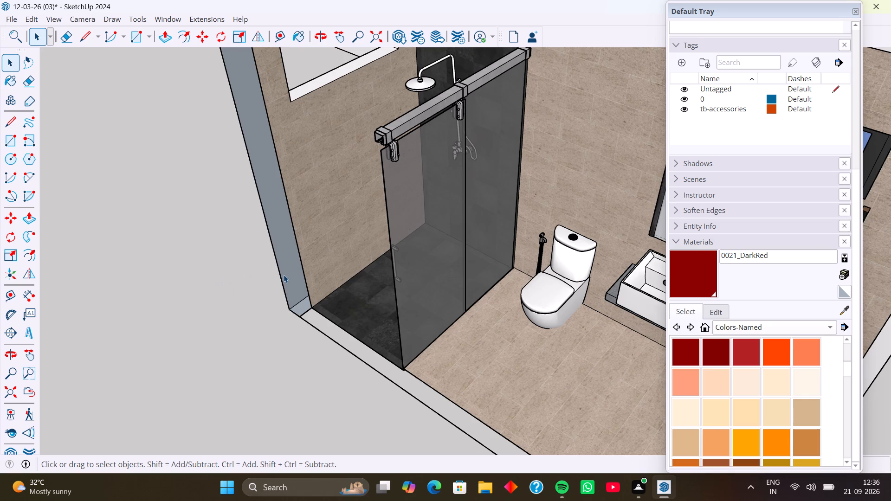
{"action": "scroll", "coordinate": [300, 263], "scroll_direction": "down", "scroll_amount": 9}
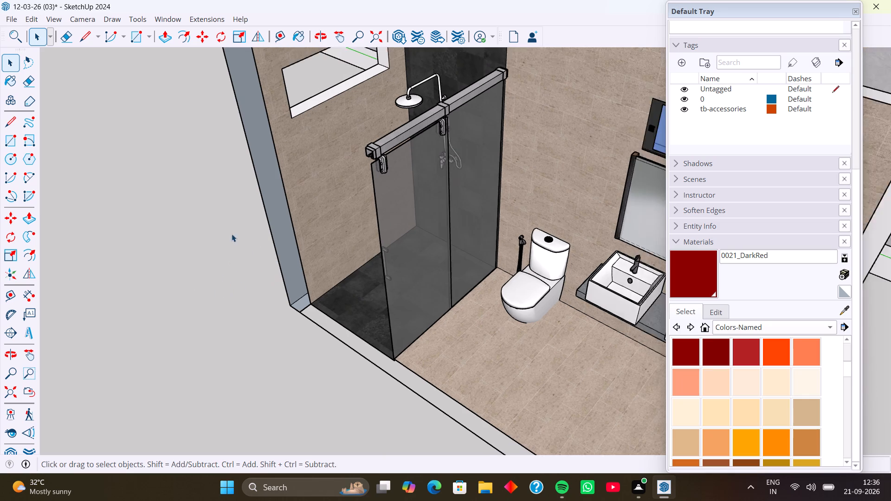
{"action": "scroll", "coordinate": [303, 214], "scroll_direction": "down", "scroll_amount": 4}
{"action": "left_click", "coordinate": [303, 214]}
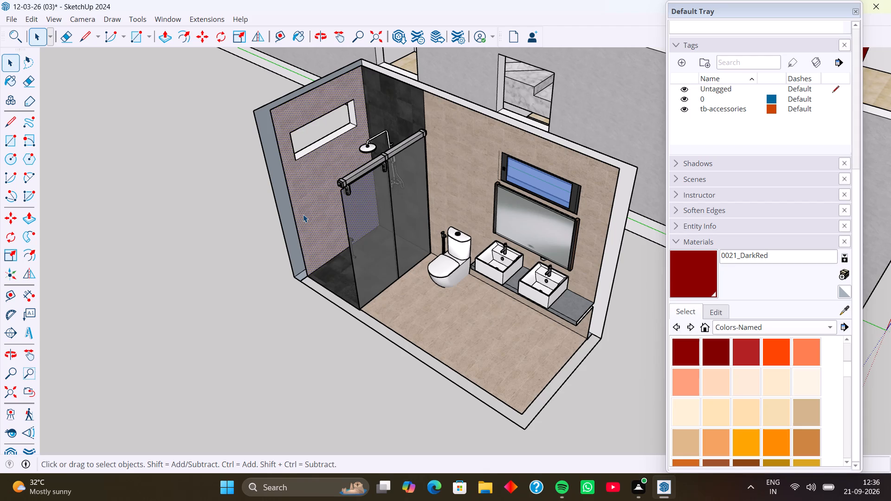
{"action": "left_click", "coordinate": [272, 279]}
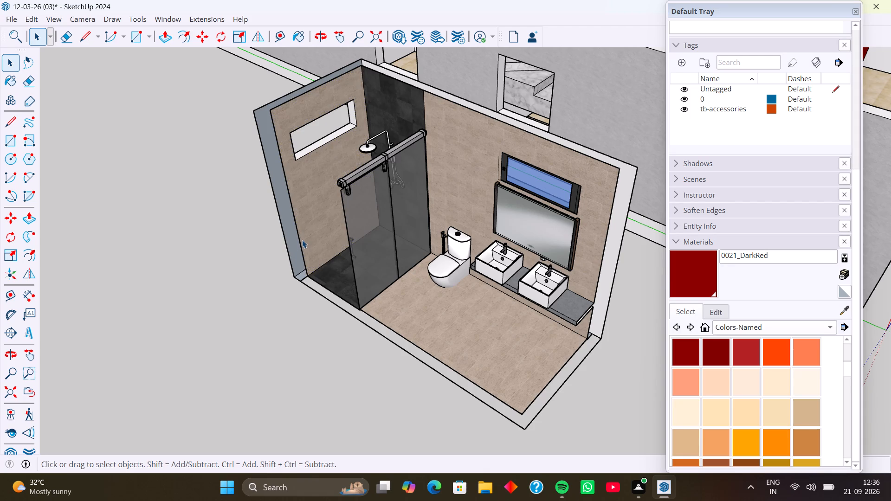
{"action": "triple_click", "coordinate": [302, 240]}
{"action": "left_click", "coordinate": [277, 283]}
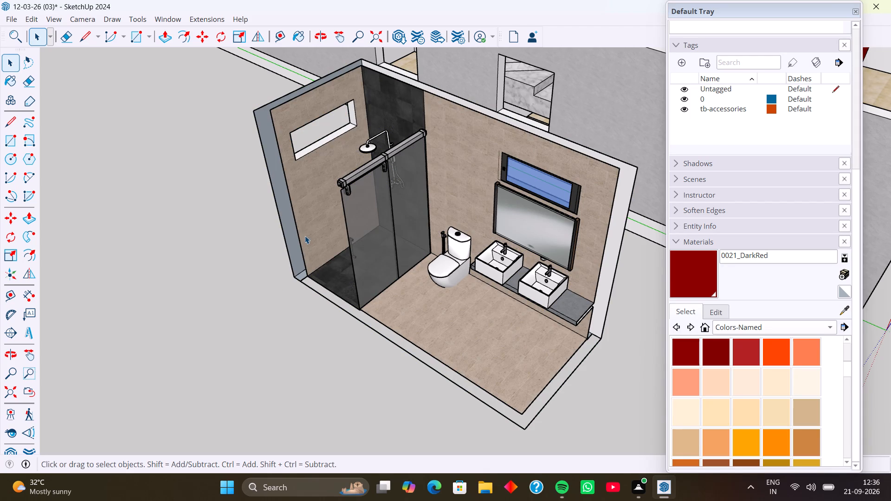
{"action": "triple_click", "coordinate": [305, 236]}
{"action": "left_click", "coordinate": [232, 345]}
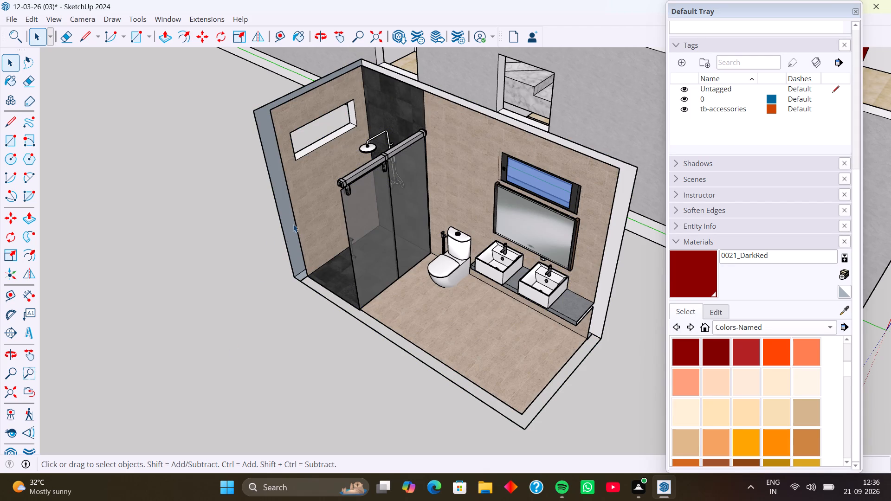
{"action": "left_click", "coordinate": [303, 218]}
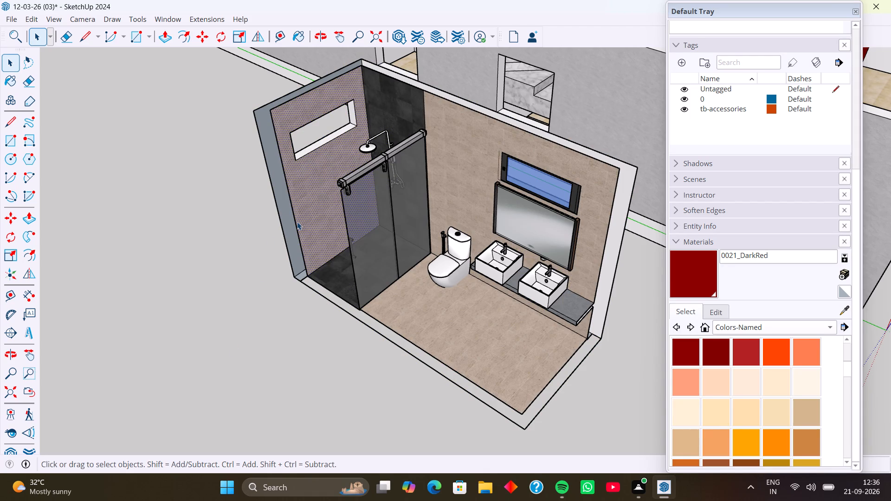
{"action": "key", "text": "Delete"}
{"action": "left_click", "coordinate": [306, 209]}
{"action": "key", "text": "Delete"}
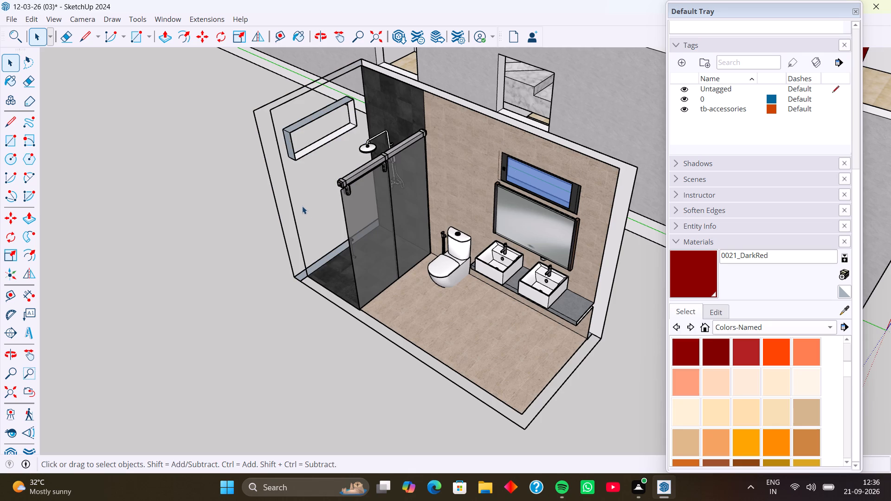
Delete the removed end wall's leftover edges and most of the window opening's frame faces.
{"action": "left_click_drag", "start_coordinate": [303, 186], "coordinate": [250, 231]}
{"action": "key", "text": "Delete"}
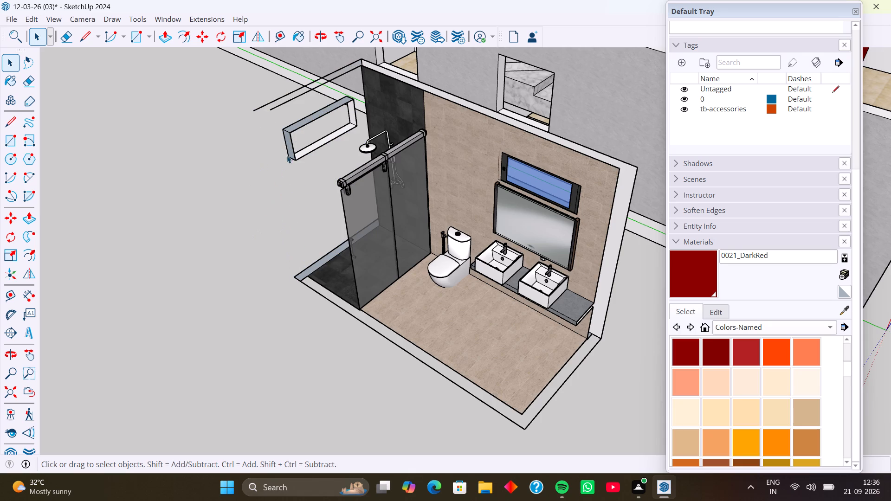
{"action": "left_click_drag", "start_coordinate": [288, 85], "coordinate": [262, 171]}
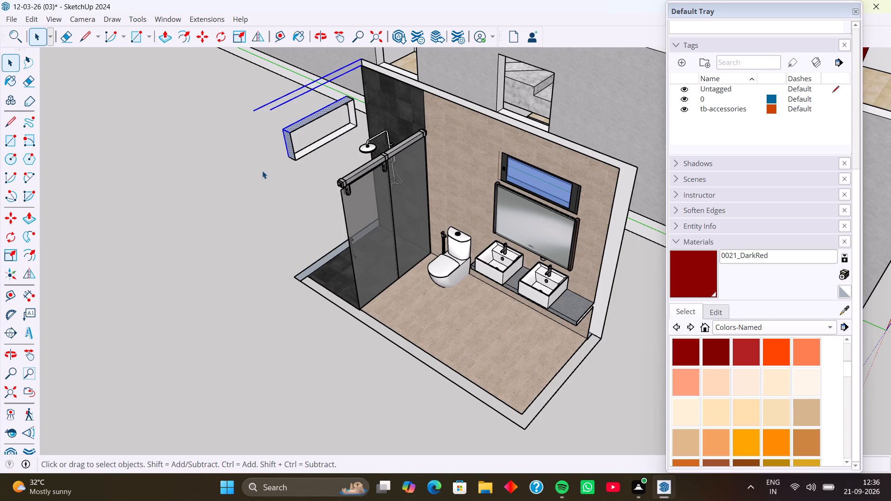
{"action": "key", "text": "Delete"}
{"action": "left_click_drag", "start_coordinate": [303, 116], "coordinate": [261, 191]}
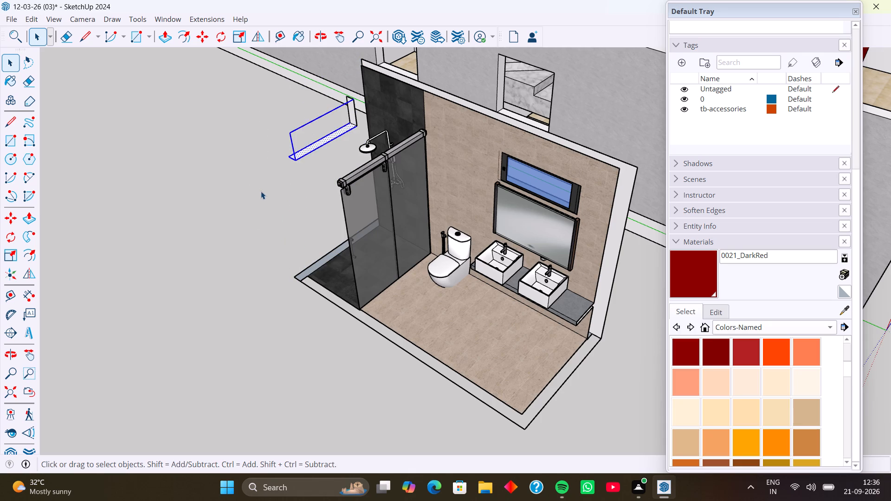
{"action": "key", "text": "Delete"}
Delete the remaining window reveal face at the exposed end of the dark-tiled shower wall.
{"action": "middle_click_drag", "start_coordinate": [282, 188], "coordinate": [378, 173]}
{"action": "middle_click_drag", "start_coordinate": [331, 196], "coordinate": [422, 182]}
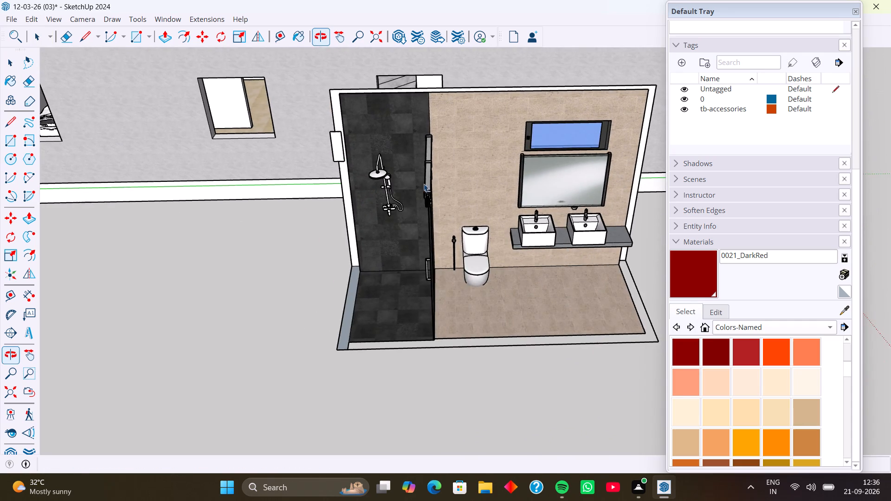
{"action": "middle_click_drag", "start_coordinate": [355, 190], "coordinate": [400, 190]}
{"action": "scroll", "coordinate": [355, 175], "scroll_direction": "up", "scroll_amount": 6}
{"action": "left_click", "coordinate": [347, 159]}
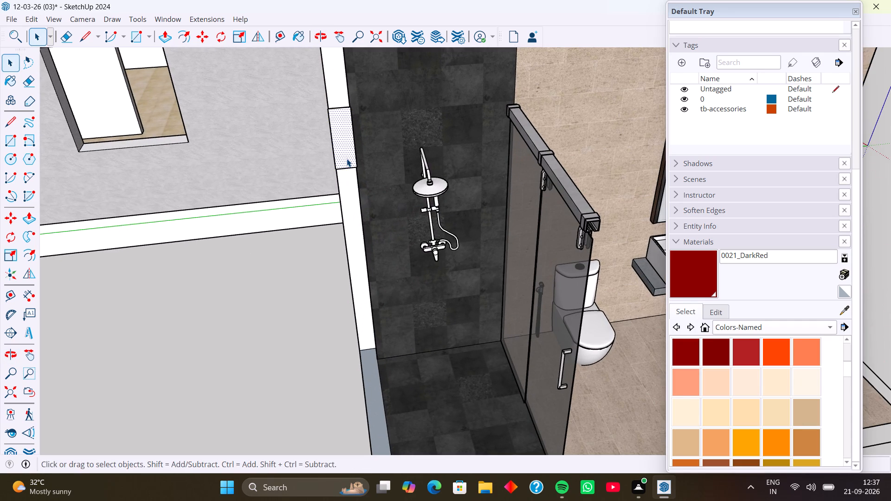
{"action": "key", "text": "Delete"}
Delete the lower leftover window edge on the exposed end of the dark-tiled shower wall.
{"action": "scroll", "coordinate": [329, 253], "scroll_direction": "down", "scroll_amount": 9}
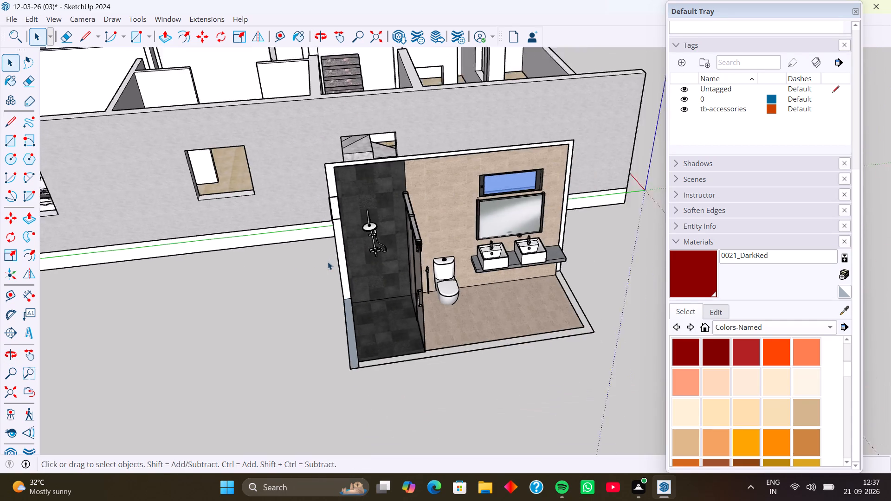
{"action": "scroll", "coordinate": [328, 262], "scroll_direction": "down", "scroll_amount": 2}
{"action": "left_click", "coordinate": [417, 202]}
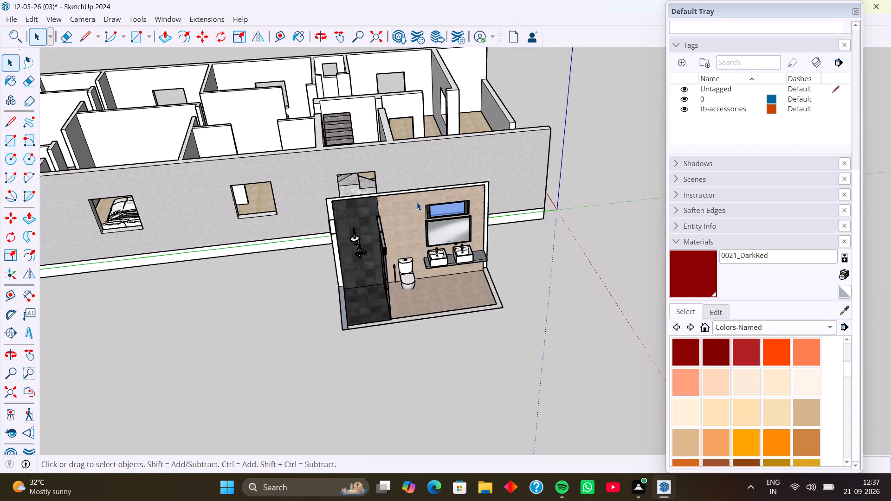
{"action": "scroll", "coordinate": [420, 253], "scroll_direction": "down", "scroll_amount": 4}
{"action": "middle_click_drag", "start_coordinate": [422, 260], "coordinate": [389, 212]}
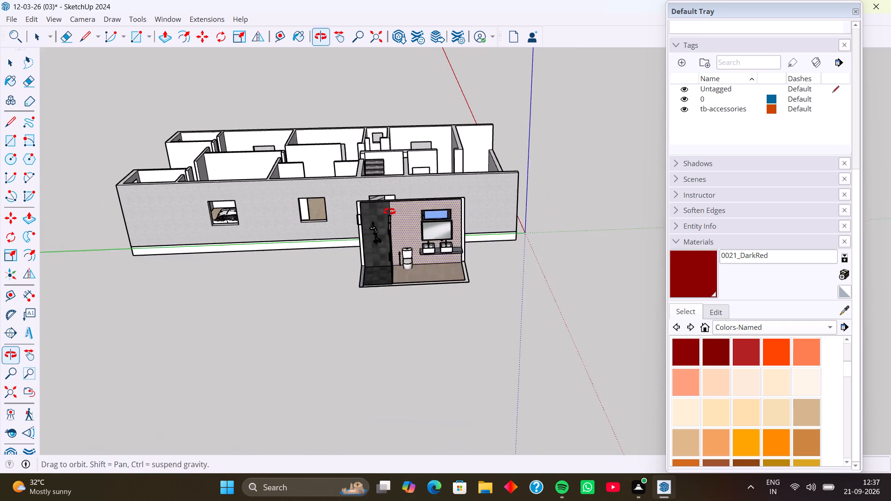
{"action": "middle_click_drag", "start_coordinate": [389, 212], "coordinate": [388, 209]}
{"action": "middle_click_drag", "start_coordinate": [433, 257], "coordinate": [360, 263]}
{"action": "scroll", "coordinate": [435, 279], "scroll_direction": "up", "scroll_amount": 6}
{"action": "left_click", "coordinate": [407, 268]}
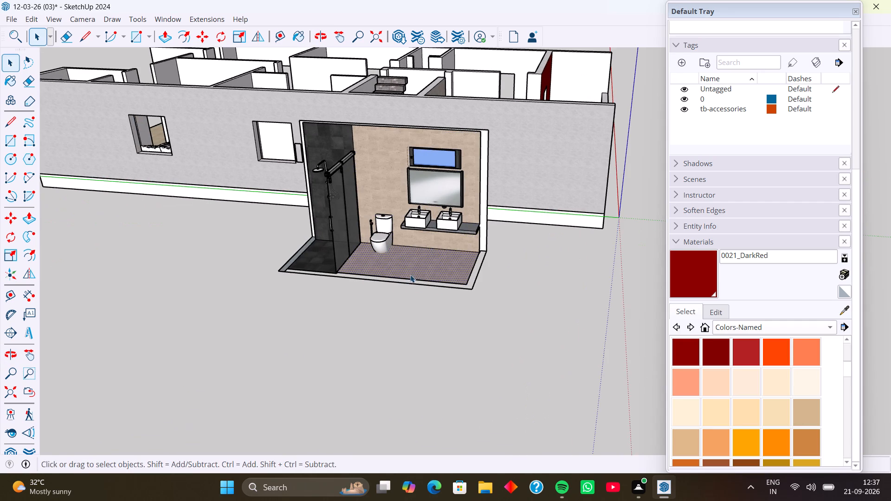
{"action": "middle_click_drag", "start_coordinate": [303, 244], "coordinate": [386, 251]}
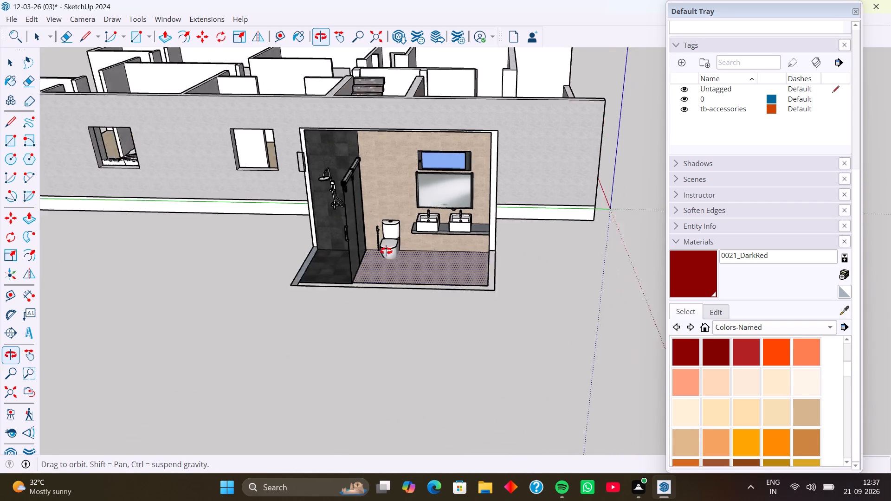
{"action": "middle_click_drag", "start_coordinate": [386, 251], "coordinate": [430, 244]}
{"action": "scroll", "coordinate": [364, 199], "scroll_direction": "up", "scroll_amount": 8}
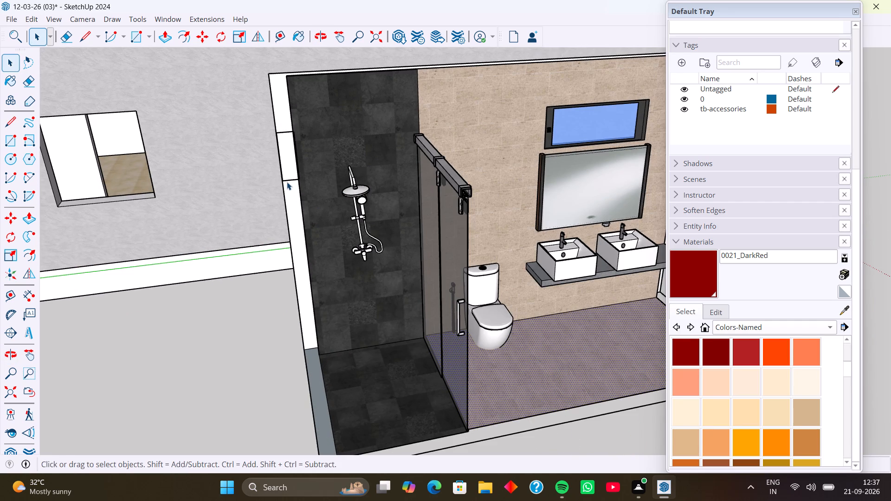
{"action": "left_click", "coordinate": [288, 180]}
{"action": "key", "text": "Delete"}
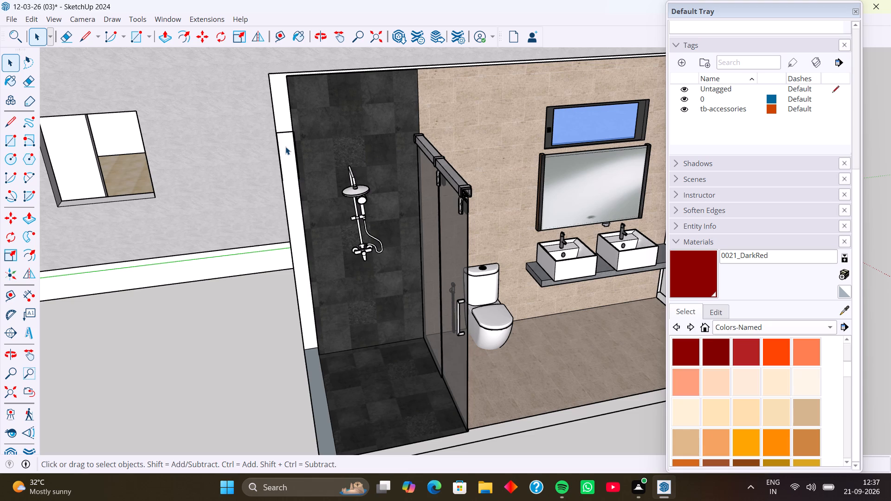
Delete the last leftover window edge on the exposed end of the dark-tiled shower wall.
{"action": "left_click", "coordinate": [284, 134]}
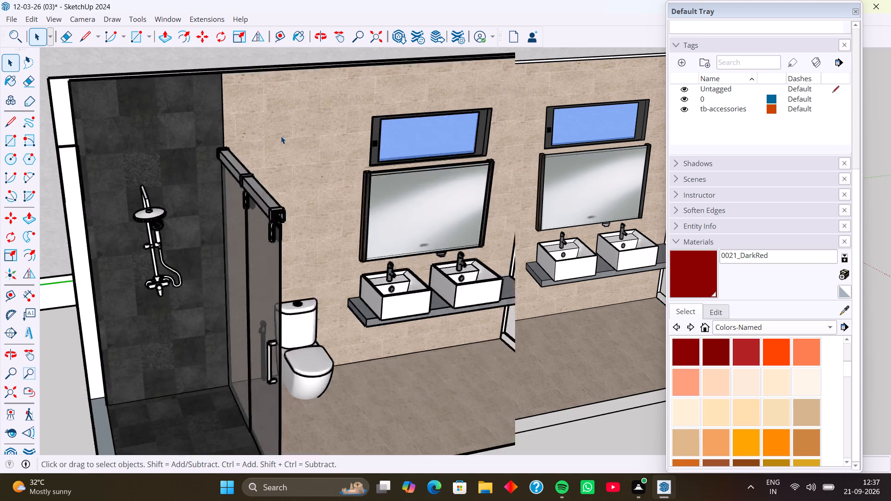
{"action": "scroll", "coordinate": [282, 149], "scroll_direction": "down", "scroll_amount": 10}
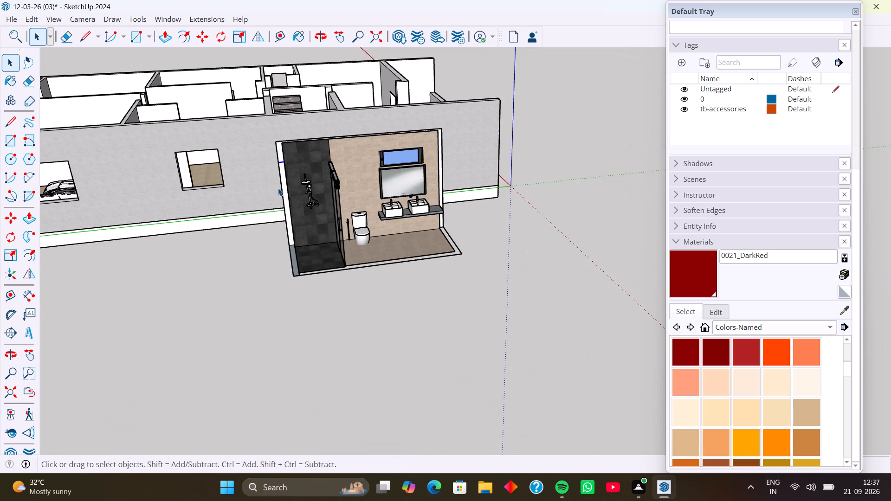
{"action": "key", "text": "Delete"}
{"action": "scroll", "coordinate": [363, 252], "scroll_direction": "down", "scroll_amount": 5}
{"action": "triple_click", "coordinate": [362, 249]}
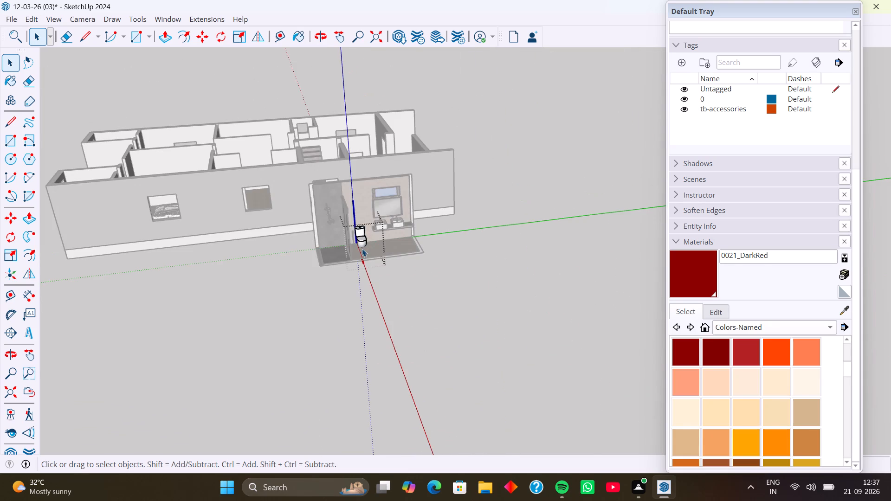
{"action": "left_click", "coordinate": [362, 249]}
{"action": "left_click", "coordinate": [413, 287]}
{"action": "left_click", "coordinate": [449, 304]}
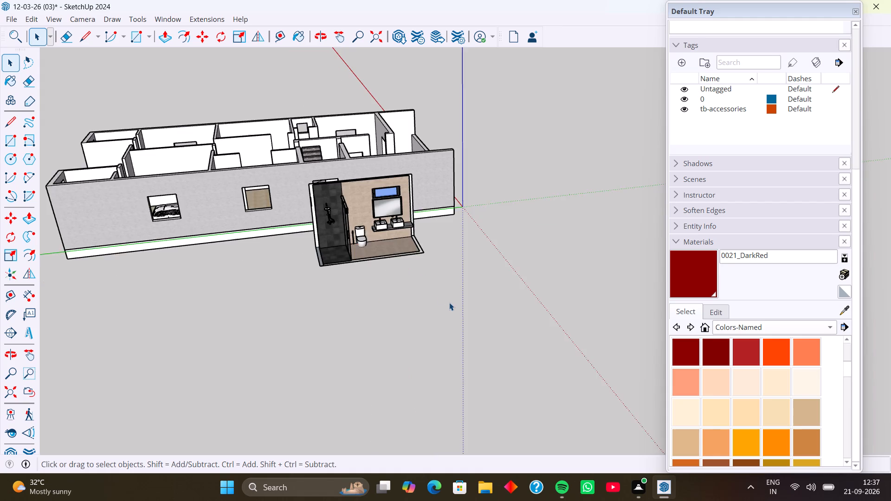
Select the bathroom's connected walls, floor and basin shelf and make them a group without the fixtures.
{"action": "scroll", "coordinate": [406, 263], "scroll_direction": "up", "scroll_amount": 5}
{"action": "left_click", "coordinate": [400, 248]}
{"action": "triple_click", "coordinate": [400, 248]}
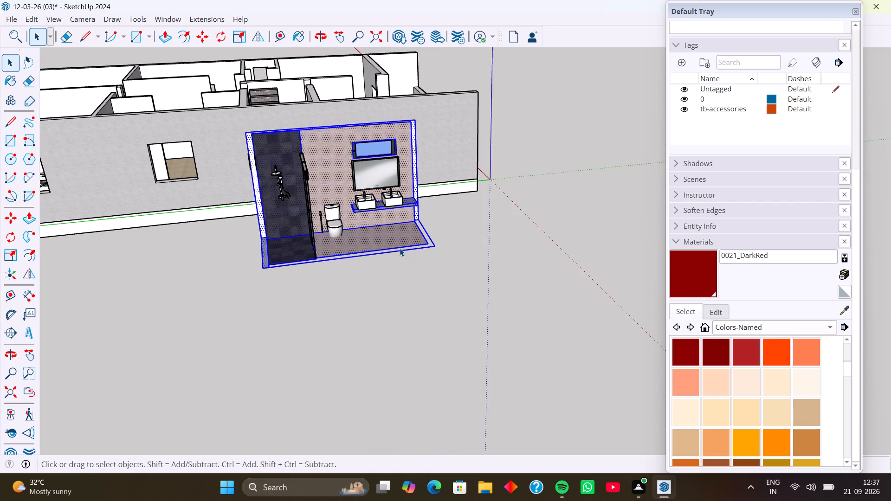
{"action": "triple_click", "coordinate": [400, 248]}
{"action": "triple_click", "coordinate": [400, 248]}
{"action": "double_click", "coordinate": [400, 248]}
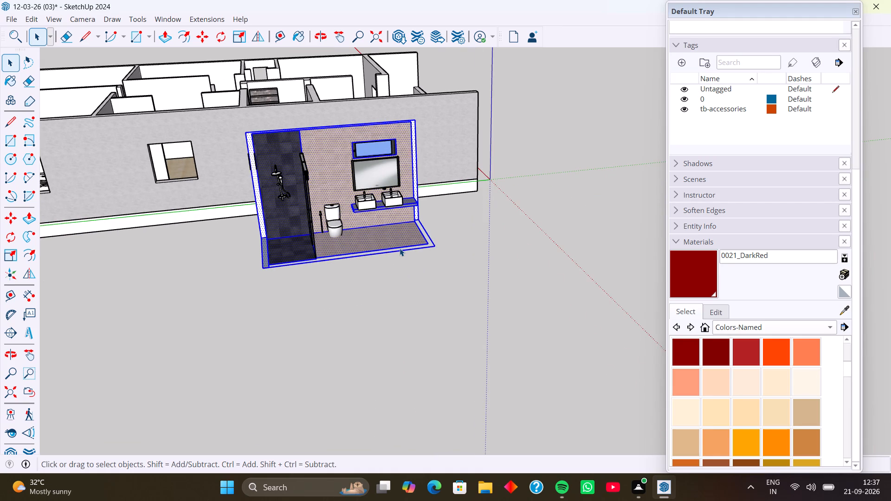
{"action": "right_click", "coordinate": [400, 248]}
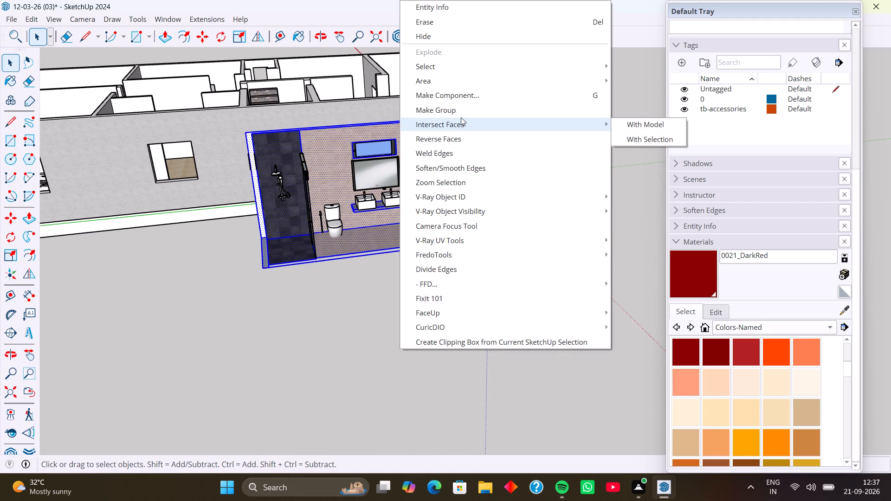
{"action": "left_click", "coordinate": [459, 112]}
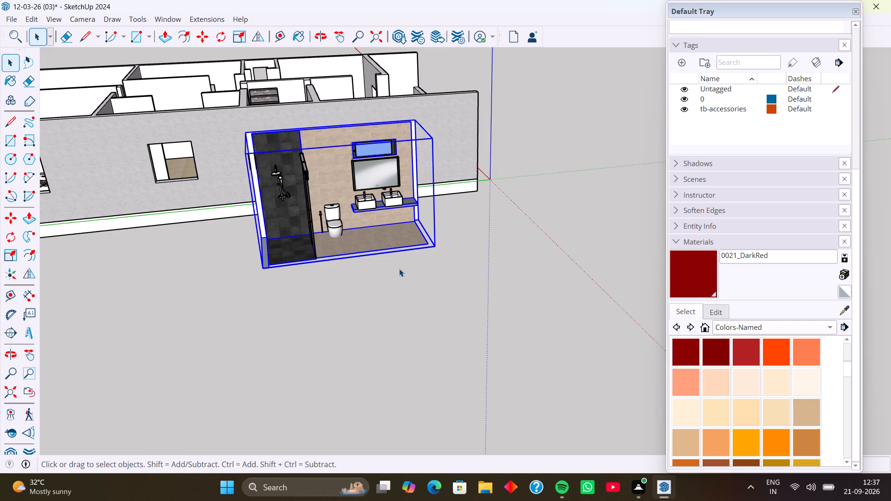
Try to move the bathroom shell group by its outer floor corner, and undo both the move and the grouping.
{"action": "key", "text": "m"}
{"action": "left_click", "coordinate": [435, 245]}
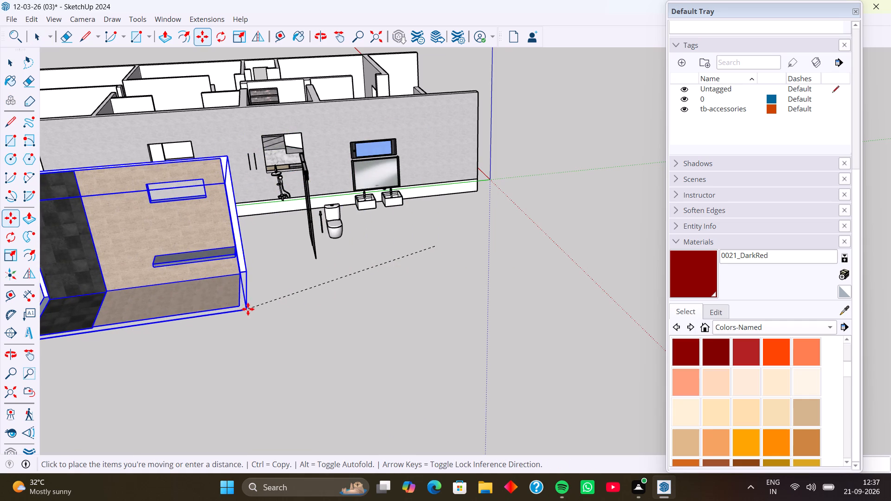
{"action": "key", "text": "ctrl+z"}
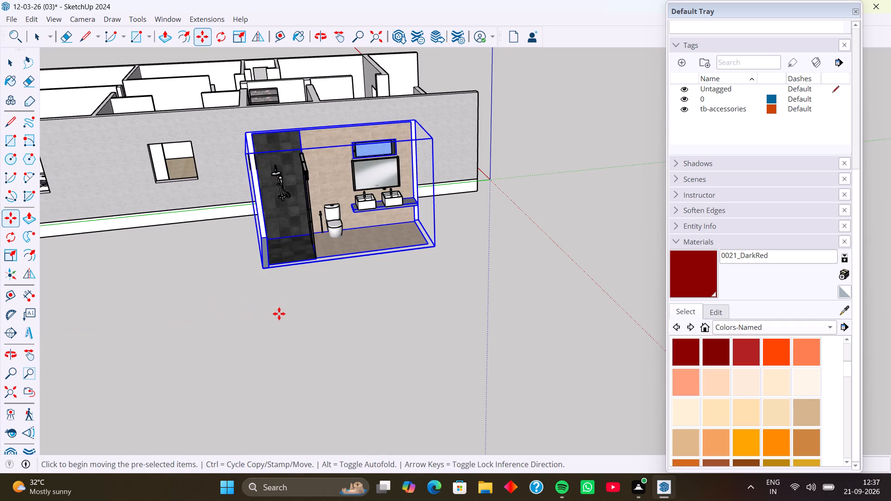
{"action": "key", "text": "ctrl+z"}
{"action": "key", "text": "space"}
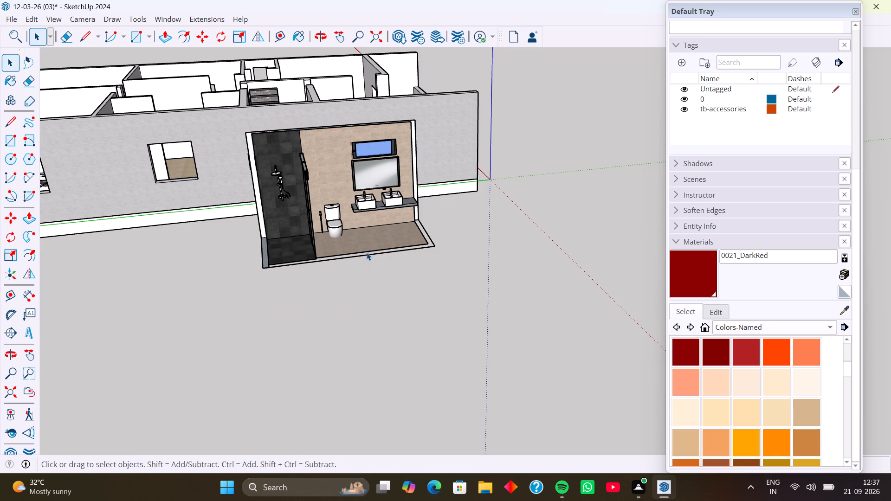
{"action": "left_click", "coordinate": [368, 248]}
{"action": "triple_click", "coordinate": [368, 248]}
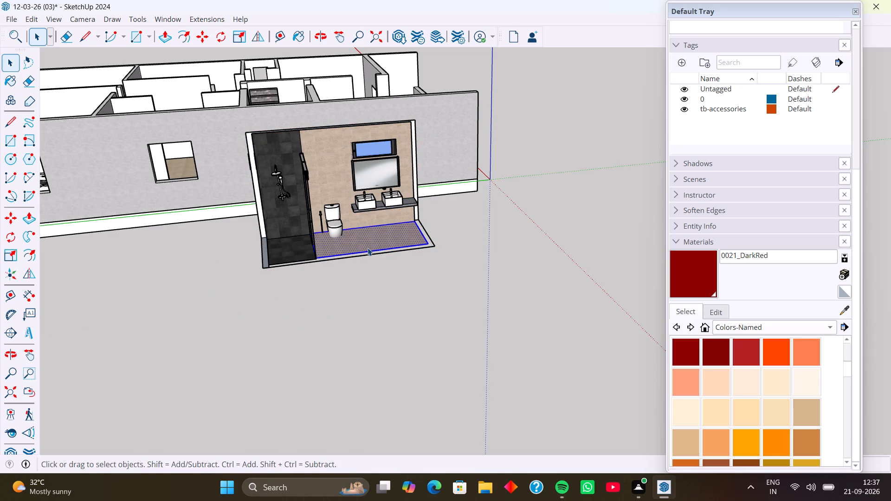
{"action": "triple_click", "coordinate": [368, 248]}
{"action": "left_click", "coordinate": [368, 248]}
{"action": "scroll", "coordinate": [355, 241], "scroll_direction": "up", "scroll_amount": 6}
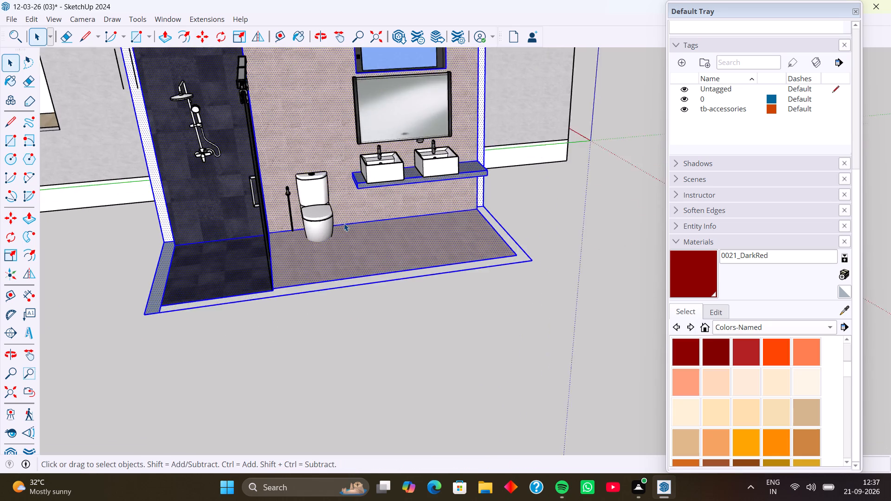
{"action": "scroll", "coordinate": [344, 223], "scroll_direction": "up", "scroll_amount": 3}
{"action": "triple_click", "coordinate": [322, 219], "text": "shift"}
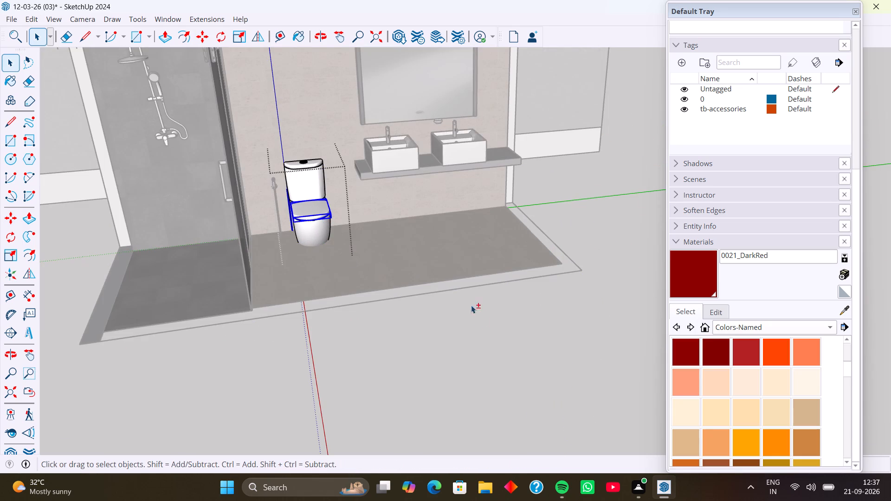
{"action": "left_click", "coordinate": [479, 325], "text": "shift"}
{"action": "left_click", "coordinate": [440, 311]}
Group the bathroom's walls, floor and shelf with the toilet, hand sprayer, both basins, mirror, shower set and glass shower enclosure.
{"action": "triple_click", "coordinate": [411, 270]}
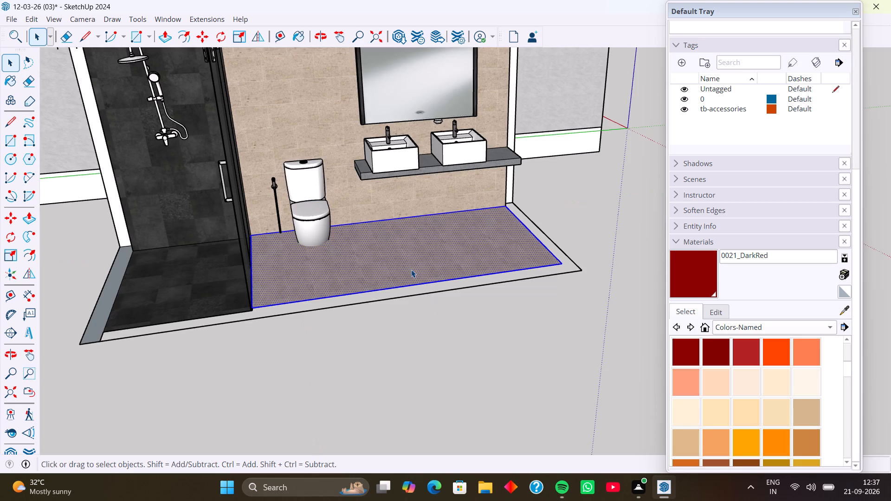
{"action": "double_click", "coordinate": [411, 270]}
{"action": "left_click", "coordinate": [314, 225], "text": "shift"}
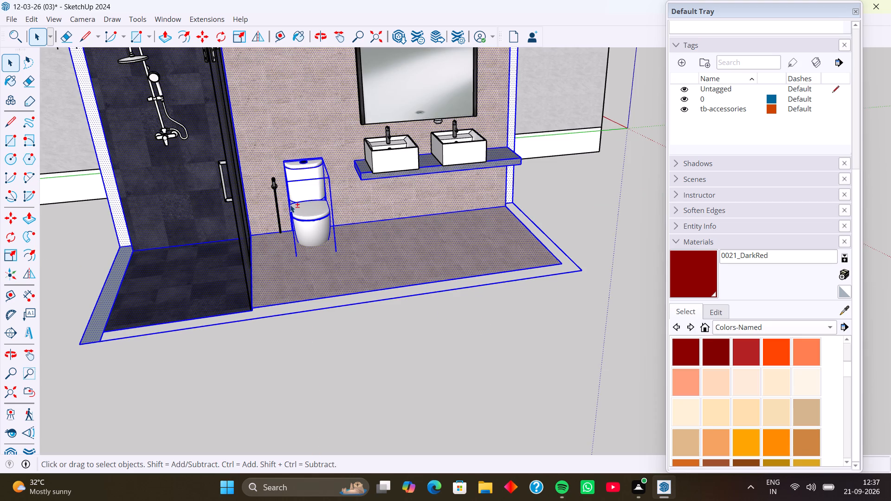
{"action": "left_click", "coordinate": [271, 185], "text": "shift"}
{"action": "left_click", "coordinate": [377, 155], "text": "shift"}
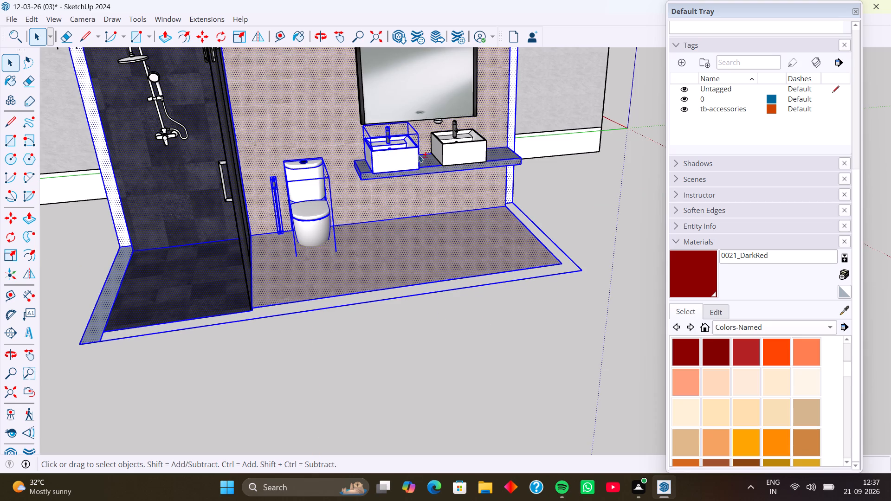
{"action": "left_click", "coordinate": [446, 153], "text": "shift"}
{"action": "scroll", "coordinate": [425, 189], "scroll_direction": "down", "scroll_amount": 5}
{"action": "left_click", "coordinate": [427, 126], "text": "shift"}
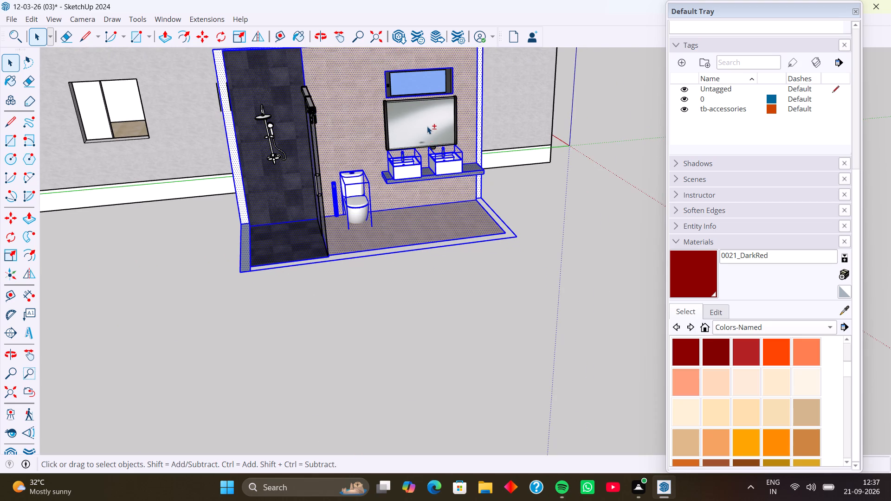
{"action": "scroll", "coordinate": [270, 116], "scroll_direction": "up", "scroll_amount": 3, "text": "shift"}
{"action": "left_click", "coordinate": [263, 117], "text": "shift"}
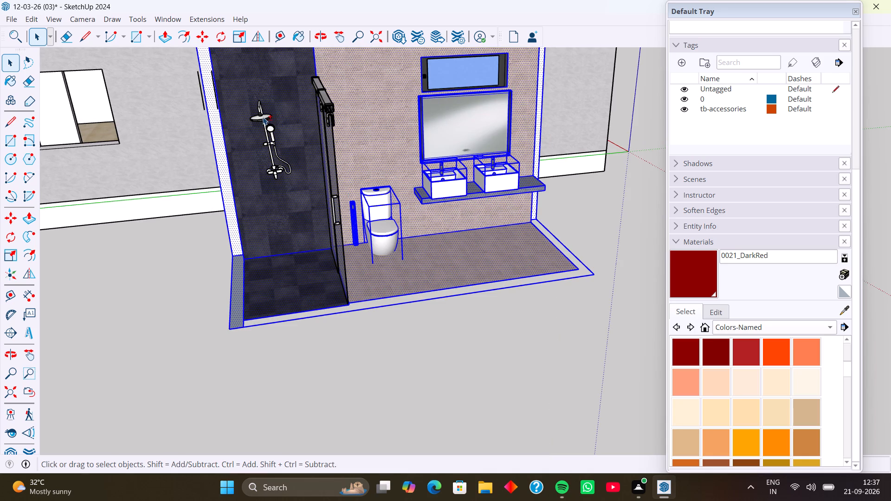
{"action": "left_click", "coordinate": [327, 106], "text": "shift"}
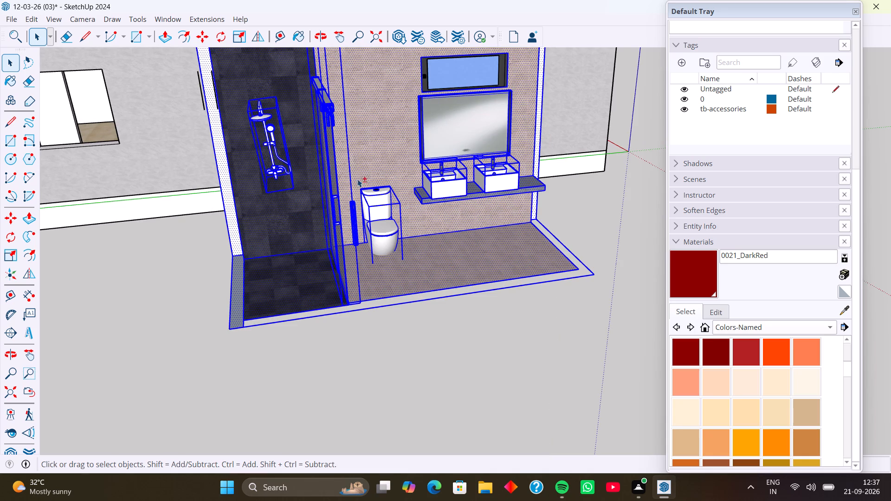
{"action": "middle_click_drag", "start_coordinate": [390, 180], "coordinate": [289, 203]}
{"action": "middle_click_drag", "start_coordinate": [379, 194], "coordinate": [262, 200]}
{"action": "middle_click_drag", "start_coordinate": [323, 208], "coordinate": [297, 212]}
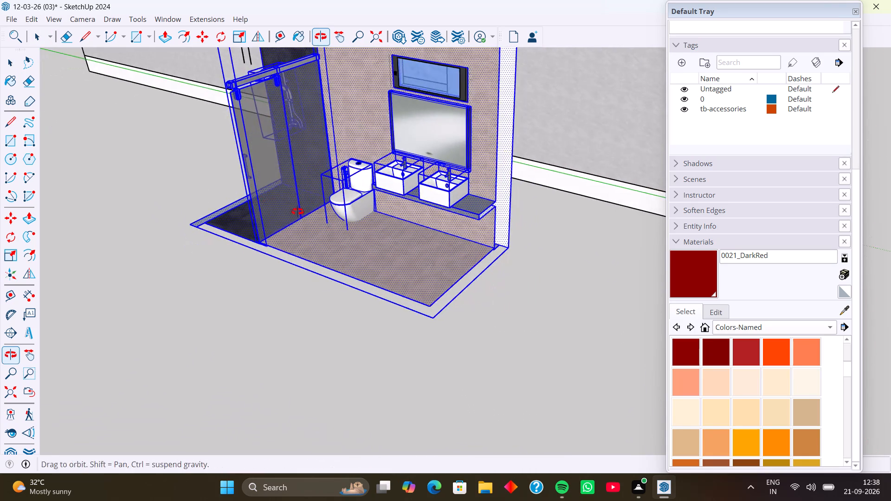
{"action": "middle_click_drag", "start_coordinate": [297, 212], "coordinate": [253, 218]}
{"action": "middle_click_drag", "start_coordinate": [382, 204], "coordinate": [446, 275]}
{"action": "scroll", "coordinate": [387, 225], "scroll_direction": "up", "scroll_amount": 1}
{"action": "middle_click_drag", "start_coordinate": [383, 220], "coordinate": [470, 172]}
{"action": "middle_click_drag", "start_coordinate": [385, 232], "coordinate": [440, 191]}
{"action": "right_click", "coordinate": [429, 206], "text": "shift"}
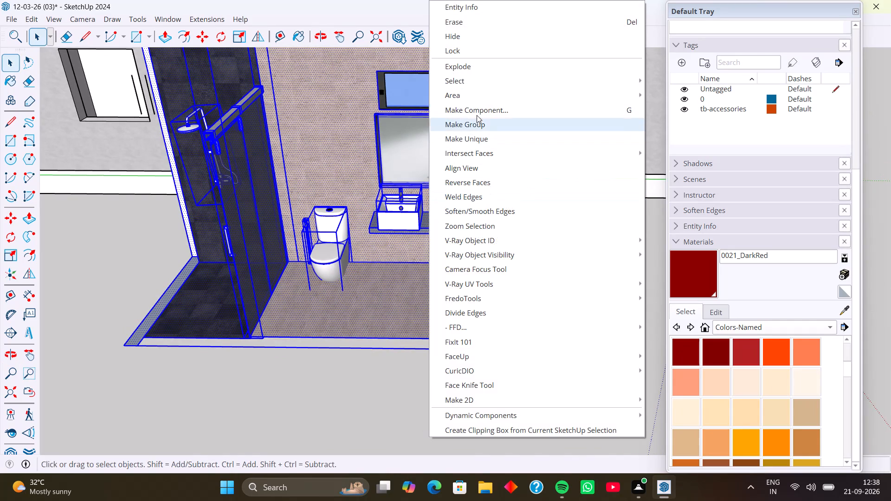
{"action": "left_click", "coordinate": [480, 124], "text": "shift"}
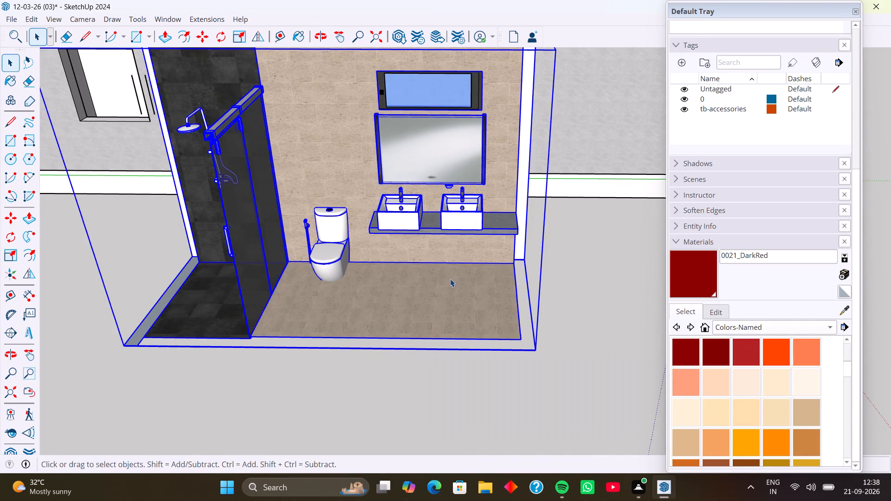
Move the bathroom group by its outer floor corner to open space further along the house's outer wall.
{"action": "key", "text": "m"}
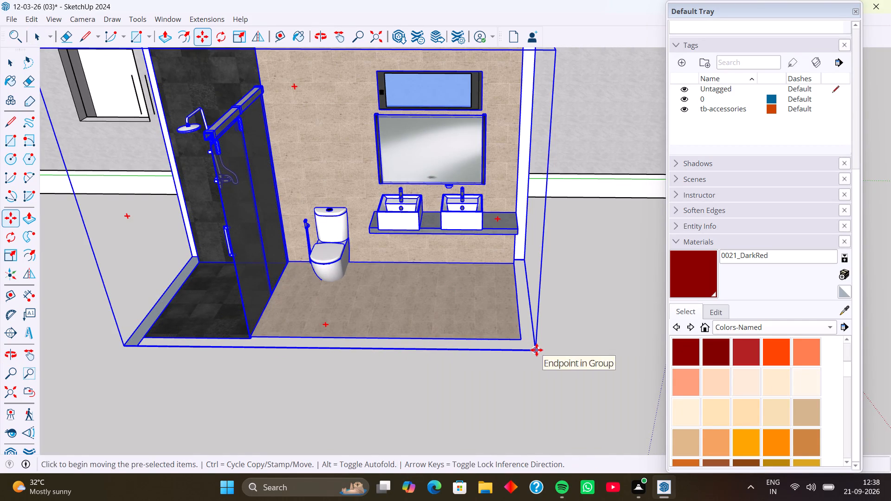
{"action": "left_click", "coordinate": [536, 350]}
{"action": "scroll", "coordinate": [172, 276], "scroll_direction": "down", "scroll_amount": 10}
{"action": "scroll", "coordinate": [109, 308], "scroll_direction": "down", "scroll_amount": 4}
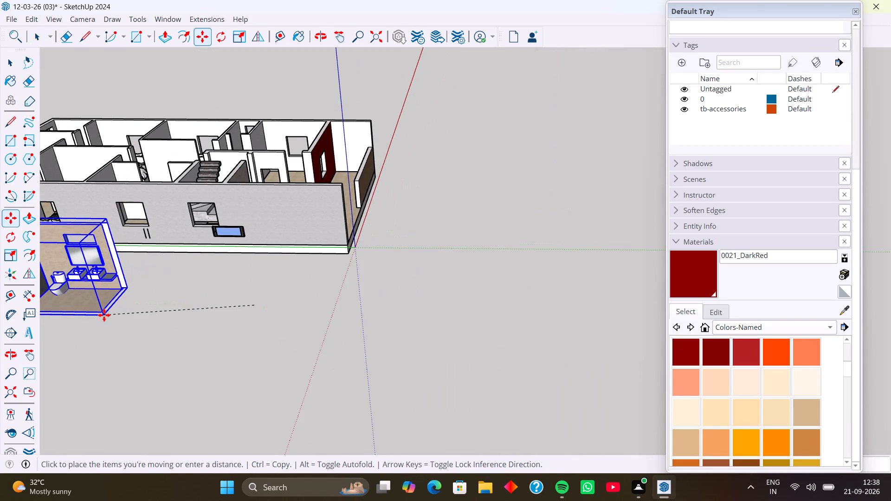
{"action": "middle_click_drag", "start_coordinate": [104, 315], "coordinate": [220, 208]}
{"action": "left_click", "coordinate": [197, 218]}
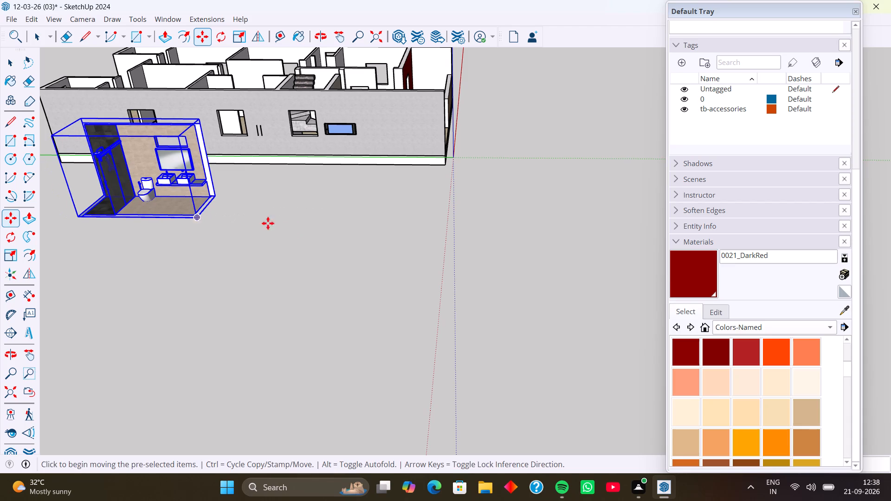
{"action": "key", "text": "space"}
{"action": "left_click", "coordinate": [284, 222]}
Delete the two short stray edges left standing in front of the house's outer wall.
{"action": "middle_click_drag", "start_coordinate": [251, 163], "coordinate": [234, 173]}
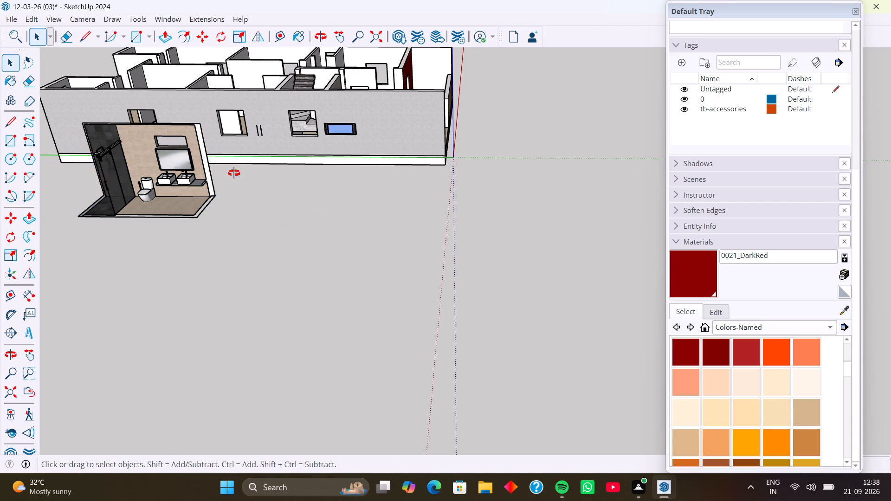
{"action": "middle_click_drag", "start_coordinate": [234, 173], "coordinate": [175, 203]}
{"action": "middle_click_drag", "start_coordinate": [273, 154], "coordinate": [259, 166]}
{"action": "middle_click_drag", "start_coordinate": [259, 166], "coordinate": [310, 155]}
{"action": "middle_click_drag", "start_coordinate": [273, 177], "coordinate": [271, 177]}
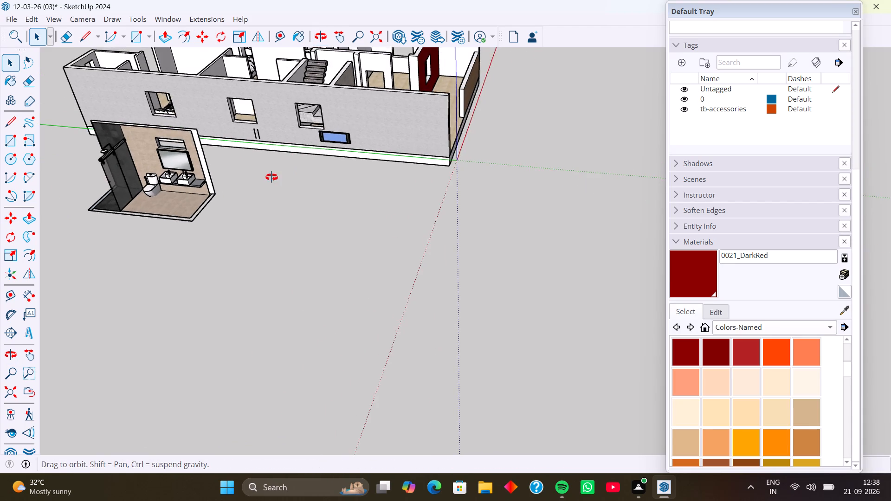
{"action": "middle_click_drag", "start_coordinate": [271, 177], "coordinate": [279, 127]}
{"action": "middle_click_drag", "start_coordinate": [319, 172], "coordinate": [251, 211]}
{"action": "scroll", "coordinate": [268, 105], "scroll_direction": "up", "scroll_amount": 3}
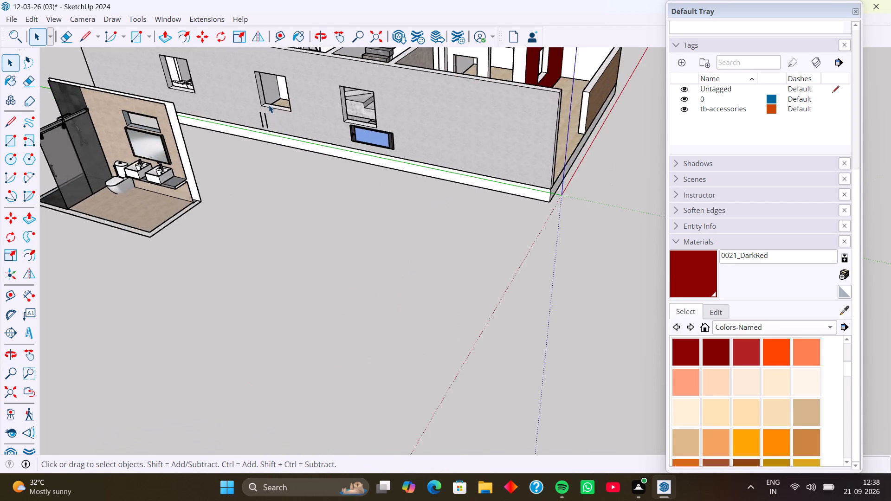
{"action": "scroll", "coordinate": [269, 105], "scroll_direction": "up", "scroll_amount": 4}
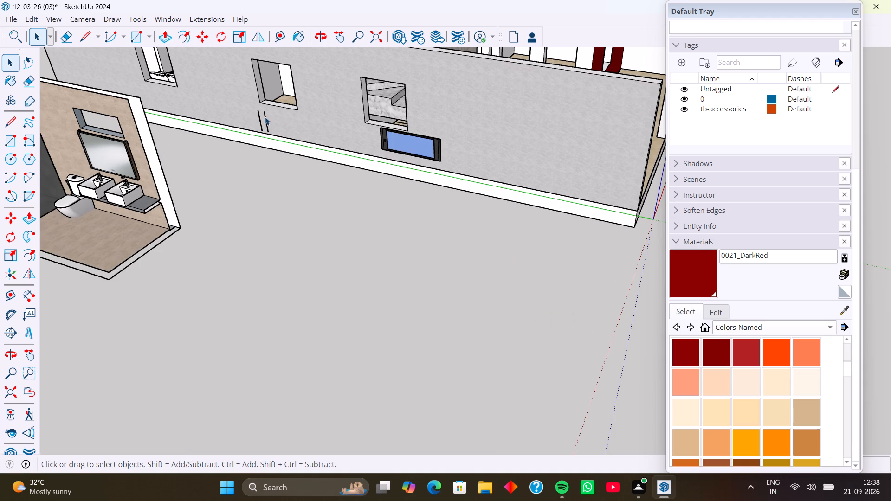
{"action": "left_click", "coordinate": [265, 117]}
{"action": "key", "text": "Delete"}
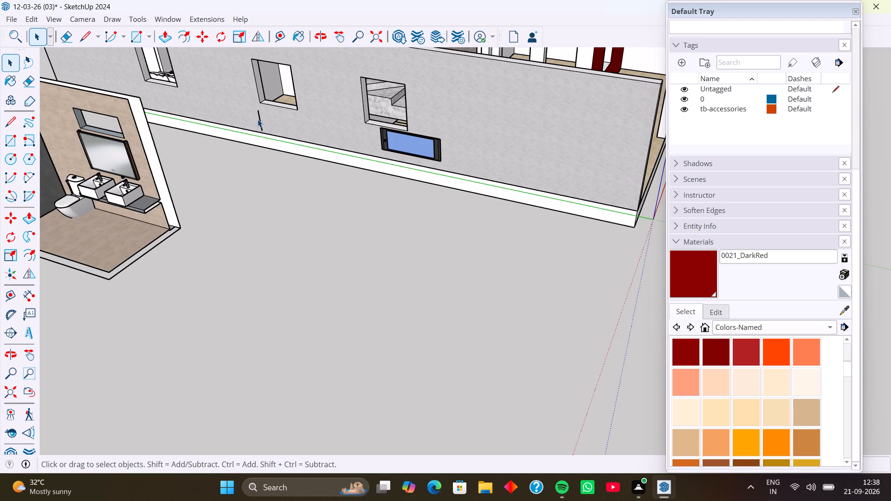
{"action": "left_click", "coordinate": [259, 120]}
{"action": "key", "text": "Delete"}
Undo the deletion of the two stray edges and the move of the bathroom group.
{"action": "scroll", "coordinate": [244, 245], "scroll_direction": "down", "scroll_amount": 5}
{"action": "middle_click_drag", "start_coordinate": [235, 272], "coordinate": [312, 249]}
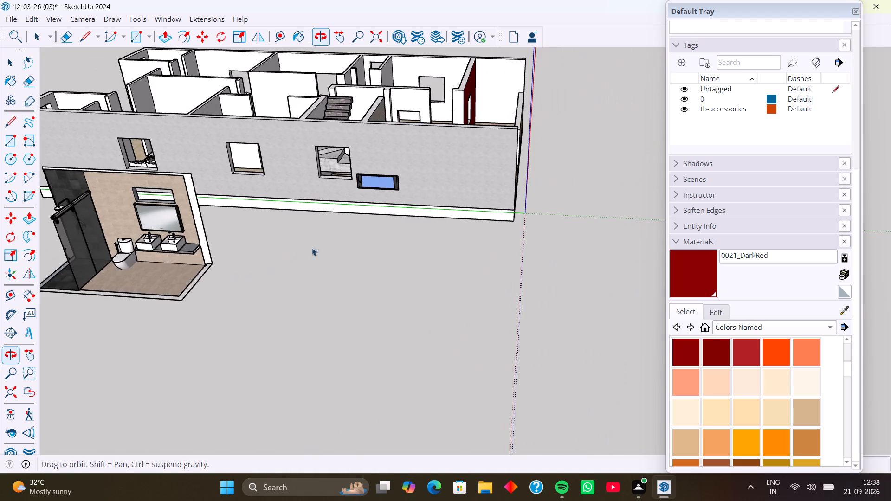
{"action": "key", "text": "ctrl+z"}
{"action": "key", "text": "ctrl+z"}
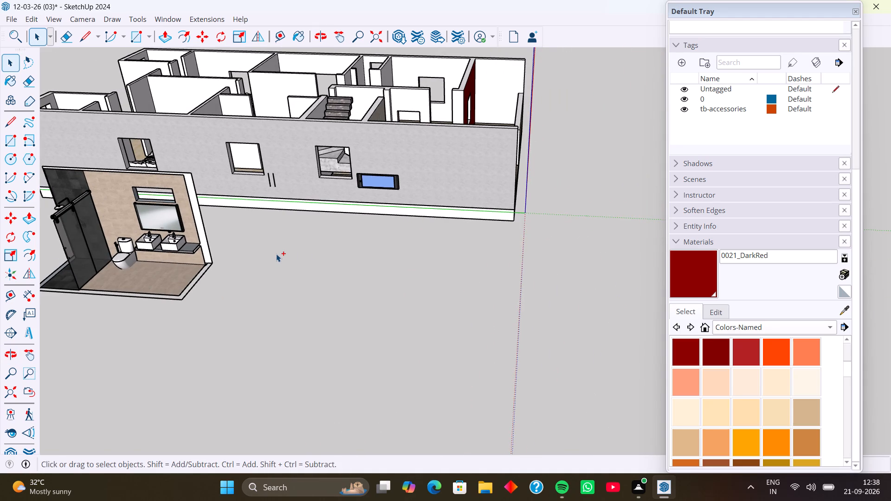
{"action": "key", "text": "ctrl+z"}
Group the high window above the mirror together with the bathroom group.
{"action": "left_click", "coordinate": [352, 258]}
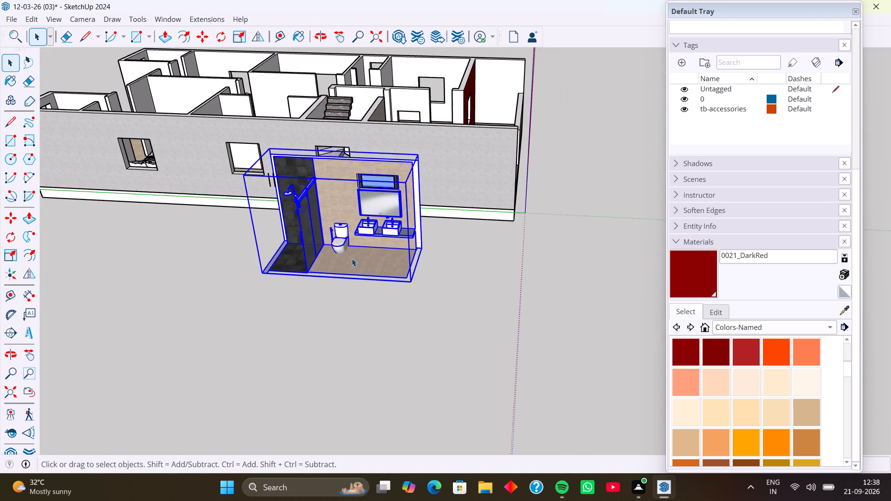
{"action": "middle_click_drag", "start_coordinate": [347, 272], "coordinate": [411, 260]}
{"action": "scroll", "coordinate": [392, 180], "scroll_direction": "up", "scroll_amount": 10}
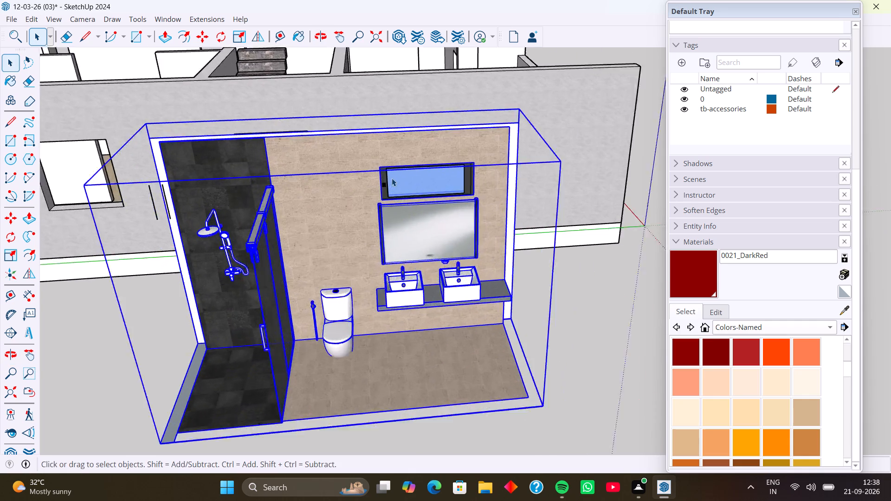
{"action": "scroll", "coordinate": [392, 178], "scroll_direction": "up", "scroll_amount": 5}
{"action": "left_click", "coordinate": [402, 200], "text": "shift"}
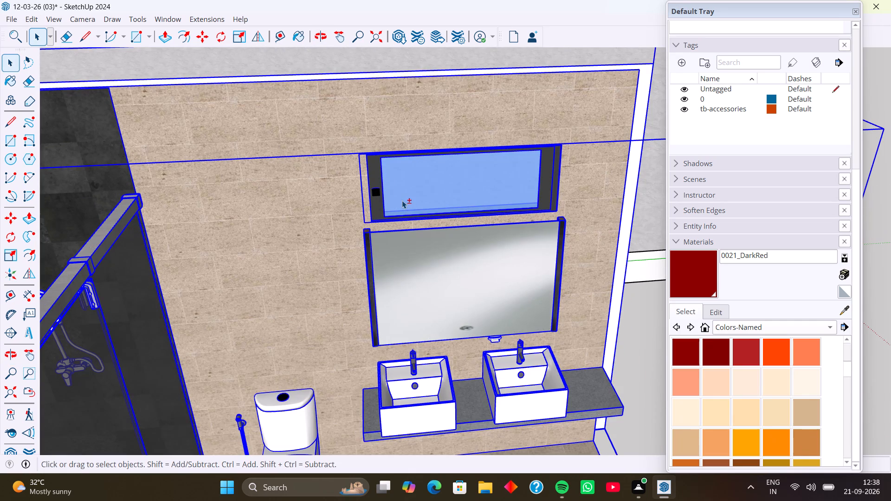
{"action": "right_click", "coordinate": [320, 241]}
{"action": "left_click", "coordinate": [370, 124]}
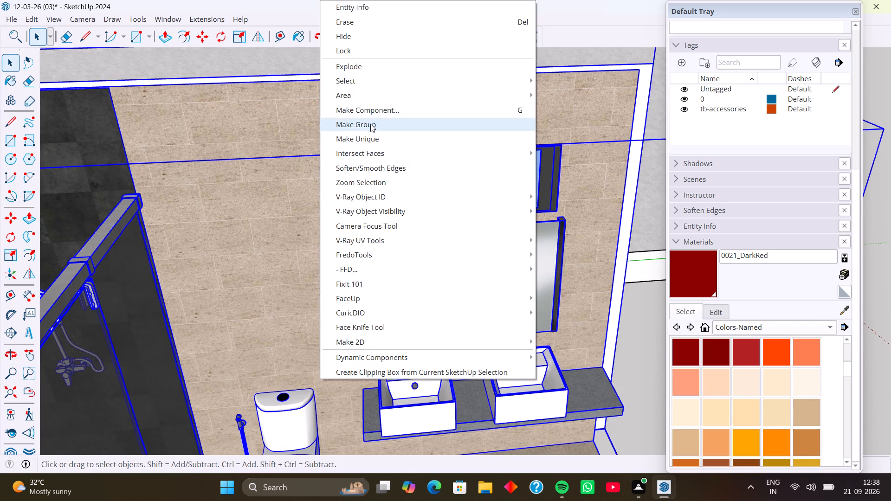
Delete the two short stray edges in front of the house's outer wall, beside the bathroom's shower wall.
{"action": "scroll", "coordinate": [302, 239], "scroll_direction": "down", "scroll_amount": 9}
{"action": "middle_click_drag", "start_coordinate": [270, 299], "coordinate": [237, 304]}
{"action": "middle_click_drag", "start_coordinate": [272, 311], "coordinate": [269, 312]}
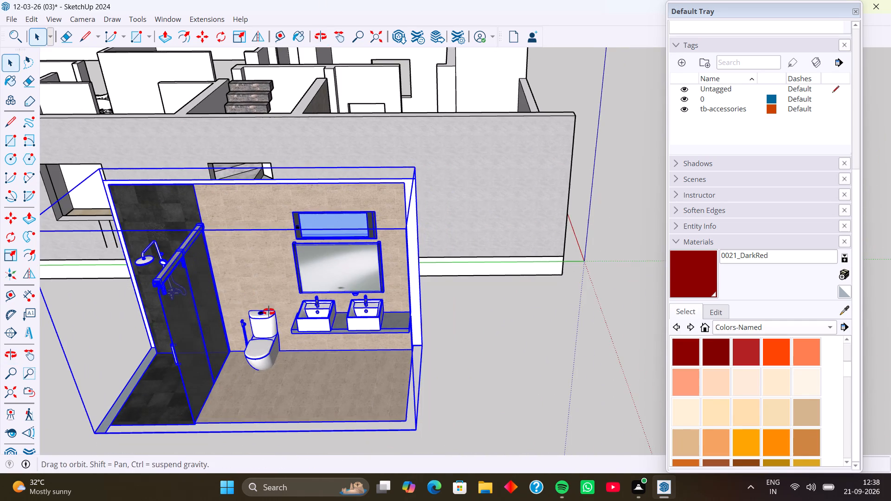
{"action": "middle_click_drag", "start_coordinate": [269, 312], "coordinate": [261, 313]}
{"action": "scroll", "coordinate": [130, 248], "scroll_direction": "up", "scroll_amount": 3}
{"action": "left_click", "coordinate": [103, 307]}
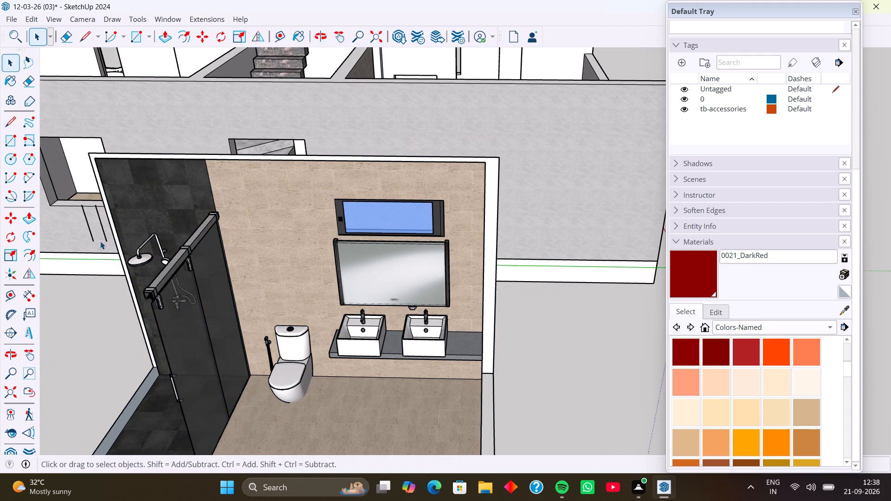
{"action": "left_click", "coordinate": [103, 235]}
{"action": "key", "text": "Delete"}
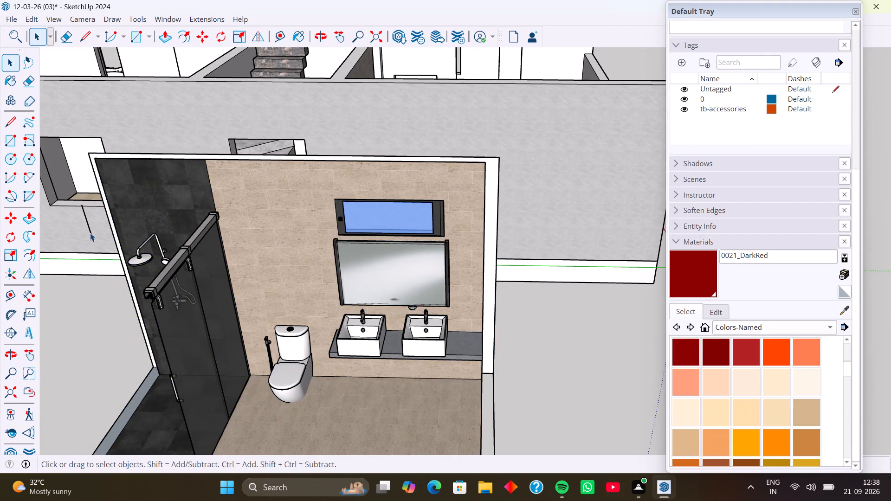
{"action": "left_click", "coordinate": [90, 233]}
{"action": "key", "text": "Delete"}
Move the combined bathroom group from its place in front of the house's outer wall.
{"action": "scroll", "coordinate": [88, 242], "scroll_direction": "down", "scroll_amount": 2}
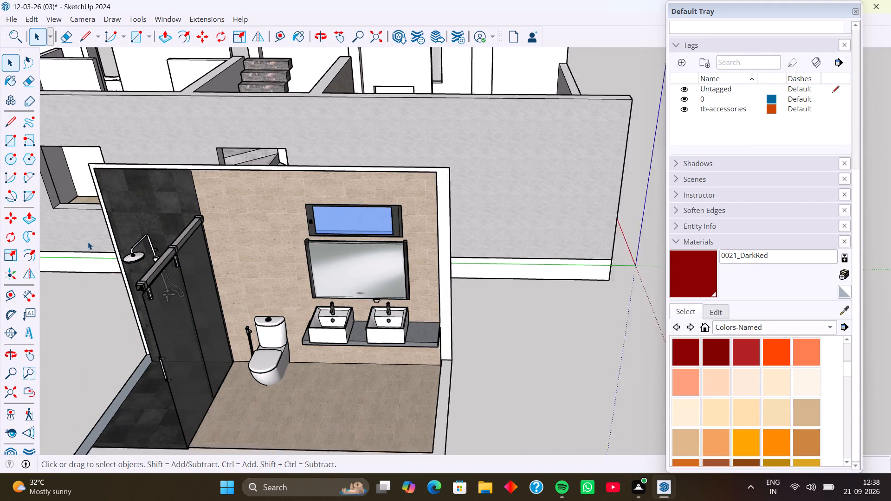
{"action": "scroll", "coordinate": [88, 242], "scroll_direction": "down", "scroll_amount": 3}
{"action": "scroll", "coordinate": [122, 285], "scroll_direction": "down", "scroll_amount": 4}
{"action": "middle_click_drag", "start_coordinate": [154, 310], "coordinate": [147, 312]}
{"action": "scroll", "coordinate": [147, 312], "scroll_direction": "down", "scroll_amount": 1}
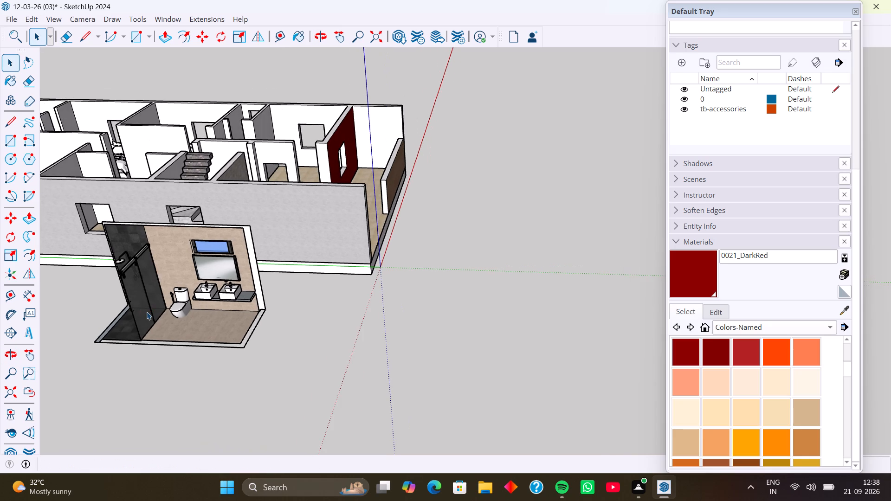
{"action": "scroll", "coordinate": [147, 312], "scroll_direction": "down", "scroll_amount": 3}
{"action": "left_click", "coordinate": [172, 313]}
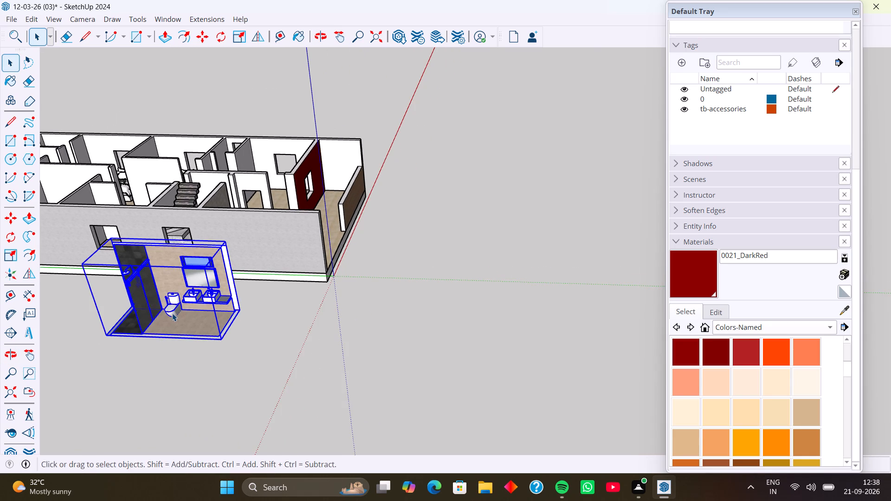
{"action": "key", "text": "m"}
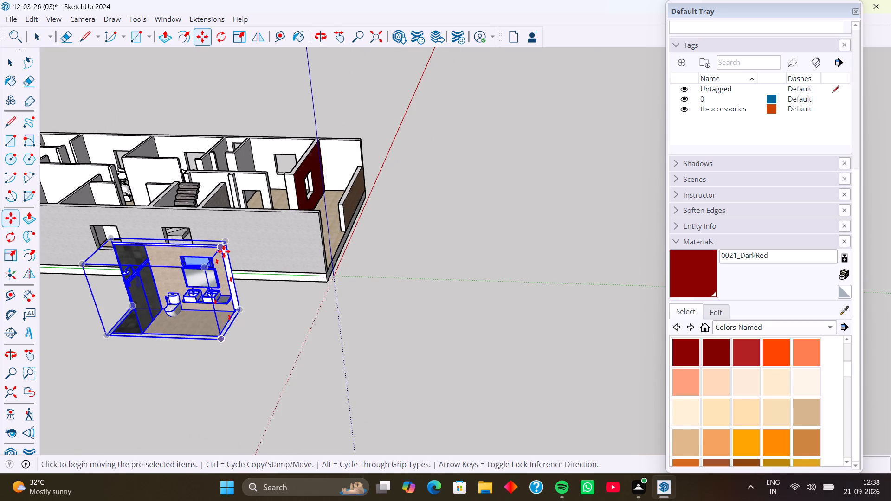
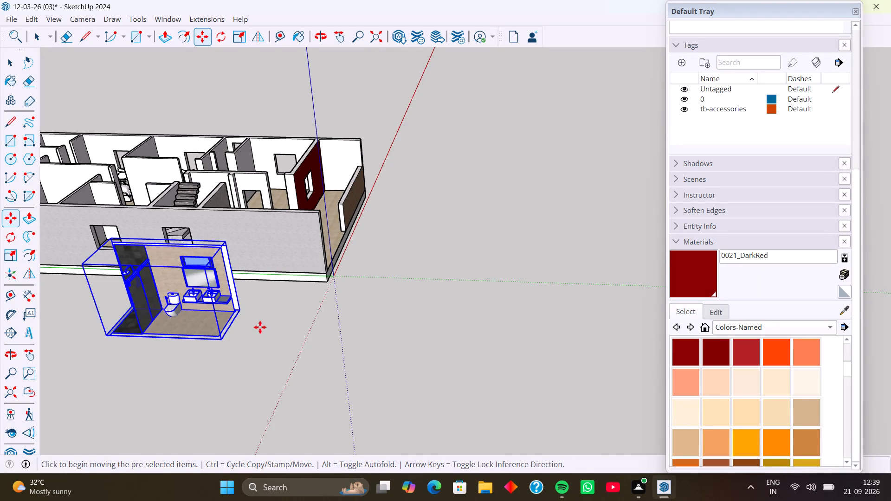
Rotate the selected bathroom group 90 degrees on the ground plane about its bottom outer corner.
{"action": "left_click", "coordinate": [6, 239]}
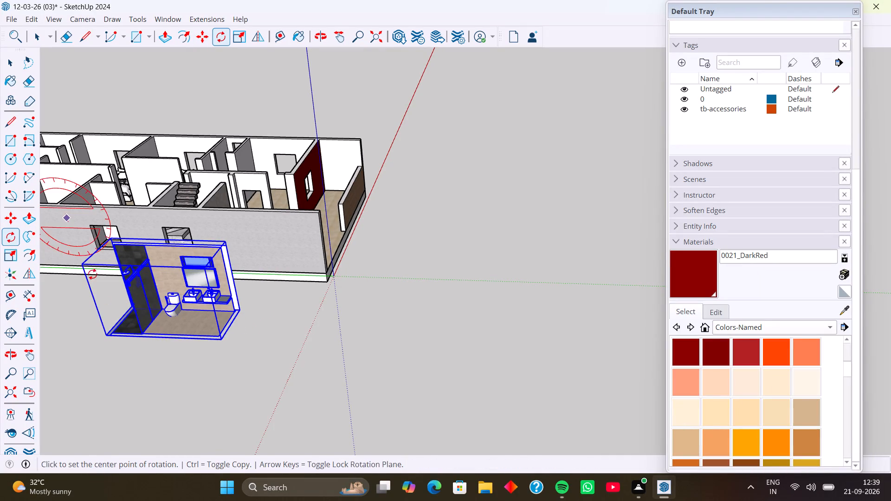
{"action": "left_click", "coordinate": [224, 339]}
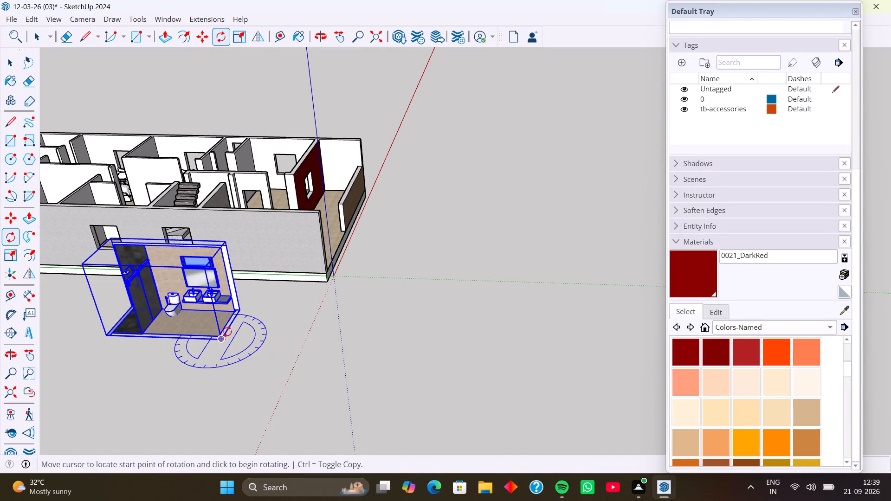
{"action": "left_click", "coordinate": [240, 308]}
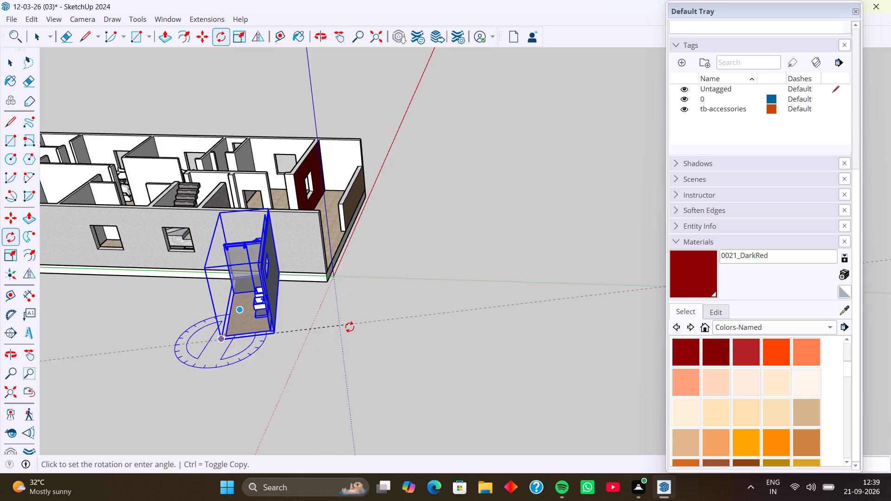
{"action": "type", "text": "90"}
{"action": "key", "text": "Return"}
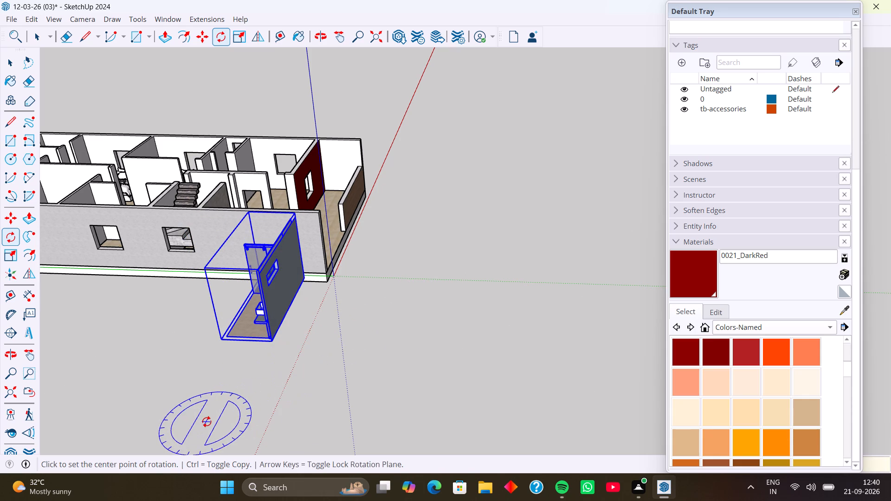
Move the bathroom group by its bottom corner at the windowed wall onto the inside top corner of the house's small room.
{"action": "key", "text": "m"}
{"action": "middle_click_drag", "start_coordinate": [235, 357], "coordinate": [305, 387]}
{"action": "scroll", "coordinate": [263, 324], "scroll_direction": "up", "scroll_amount": 3}
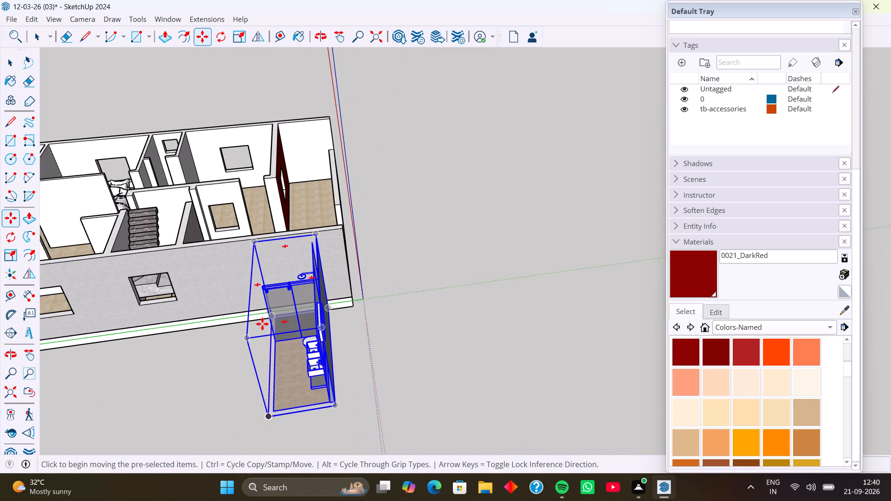
{"action": "scroll", "coordinate": [267, 342], "scroll_direction": "down", "scroll_amount": 4}
{"action": "middle_click_drag", "start_coordinate": [305, 379], "coordinate": [317, 407]}
{"action": "scroll", "coordinate": [313, 361], "scroll_direction": "up", "scroll_amount": 5}
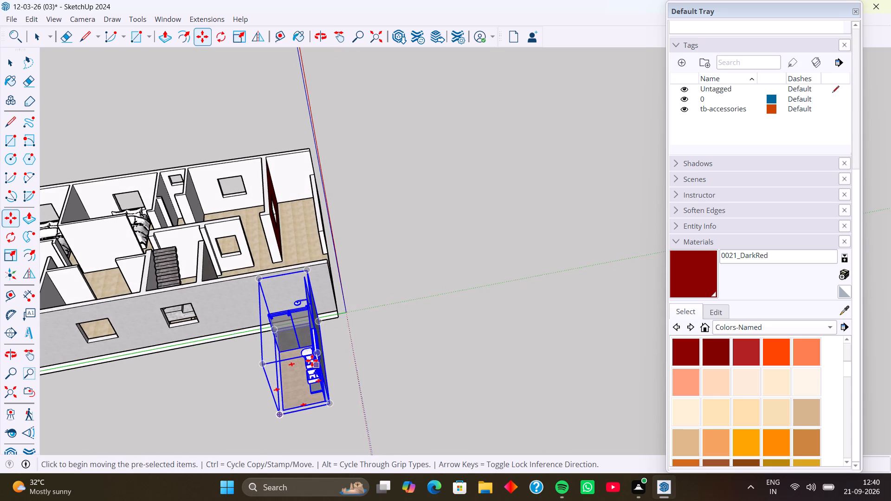
{"action": "scroll", "coordinate": [312, 360], "scroll_direction": "up", "scroll_amount": 3}
{"action": "middle_click_drag", "start_coordinate": [309, 366], "coordinate": [302, 335]}
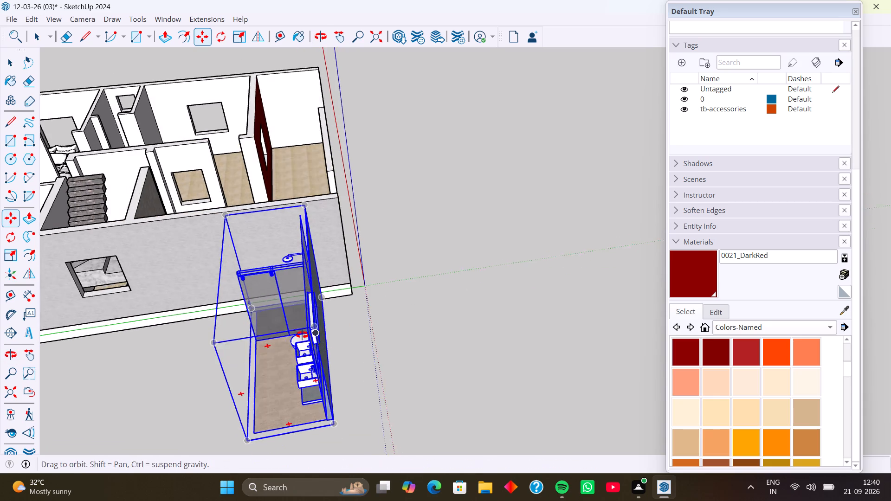
{"action": "middle_click_drag", "start_coordinate": [302, 335], "coordinate": [300, 303]}
{"action": "middle_click_drag", "start_coordinate": [305, 396], "coordinate": [301, 347]}
{"action": "scroll", "coordinate": [329, 380], "scroll_direction": "up", "scroll_amount": 4}
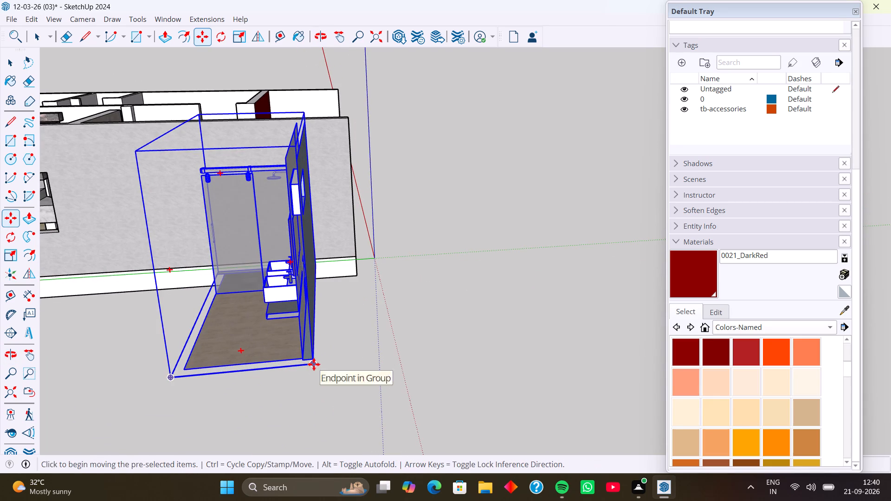
{"action": "left_click", "coordinate": [314, 364]}
{"action": "scroll", "coordinate": [237, 185], "scroll_direction": "down", "scroll_amount": 9}
{"action": "middle_click_drag", "start_coordinate": [225, 187], "coordinate": [277, 388], "text": "shift"}
{"action": "scroll", "coordinate": [259, 308], "scroll_direction": "down", "scroll_amount": 1, "text": "shift"}
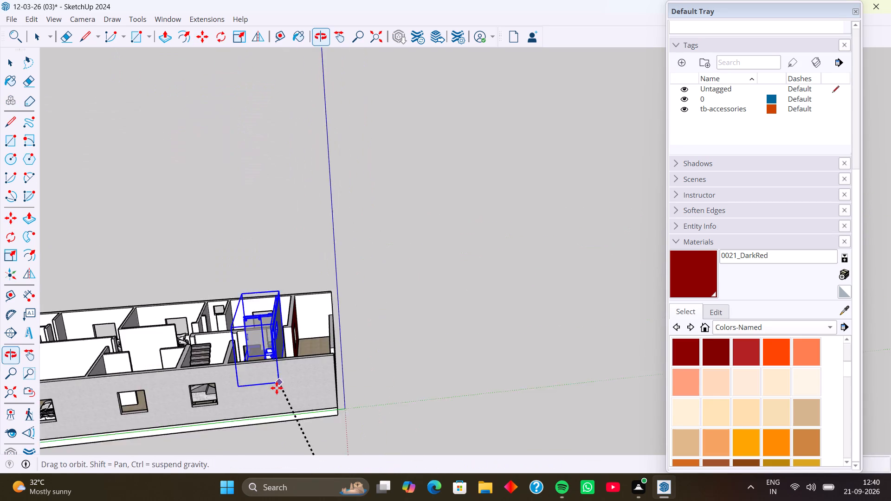
{"action": "middle_click_drag", "start_coordinate": [277, 388], "coordinate": [279, 387], "text": "shift"}
{"action": "scroll", "coordinate": [233, 360], "scroll_direction": "up", "scroll_amount": 20}
{"action": "scroll", "coordinate": [233, 360], "scroll_direction": "up", "scroll_amount": 5}
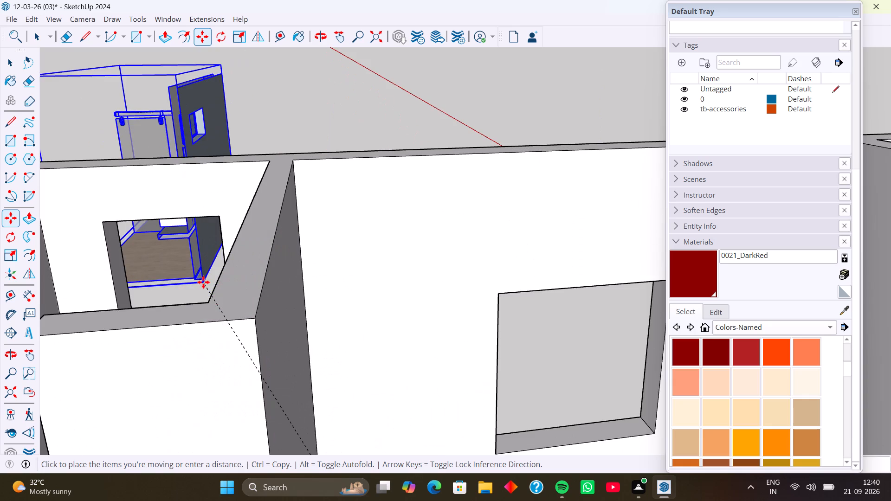
{"action": "left_click", "coordinate": [208, 302]}
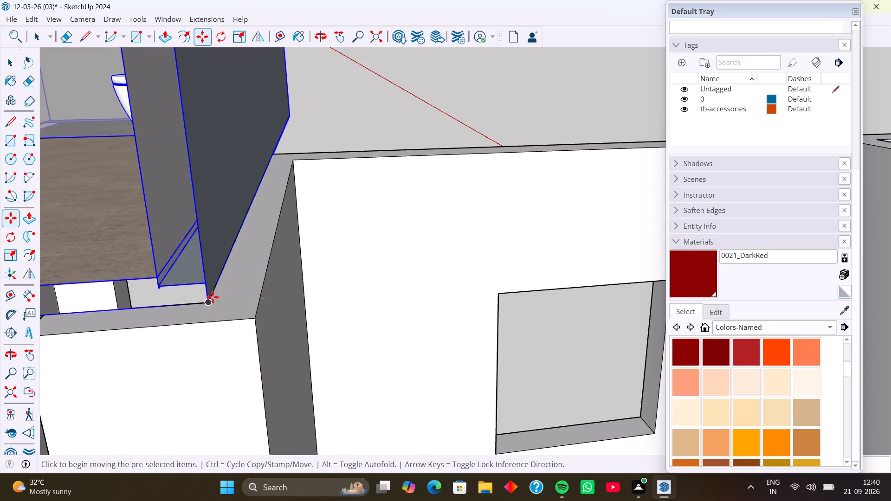
{"action": "middle_click_drag", "start_coordinate": [209, 297], "coordinate": [281, 274]}
{"action": "middle_click_drag", "start_coordinate": [195, 312], "coordinate": [229, 334]}
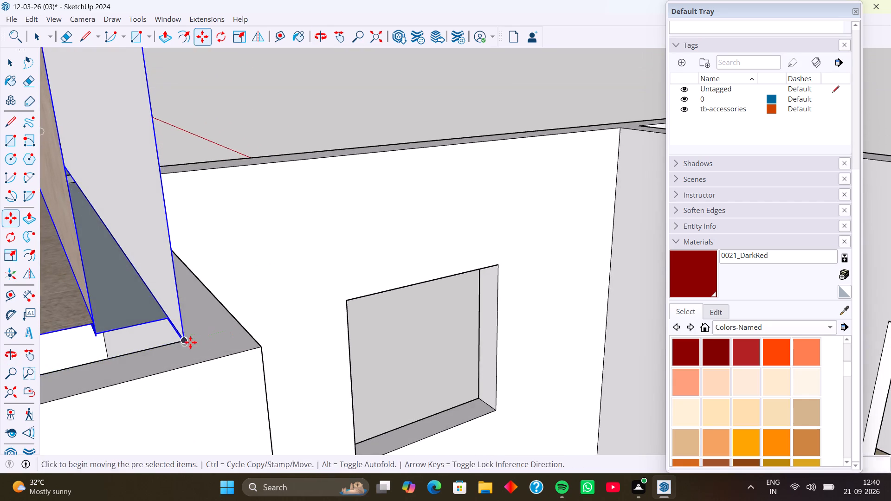
{"action": "middle_click_drag", "start_coordinate": [190, 342], "coordinate": [234, 352]}
{"action": "middle_click_drag", "start_coordinate": [156, 355], "coordinate": [183, 329]}
{"action": "scroll", "coordinate": [162, 349], "scroll_direction": "down", "scroll_amount": 17}
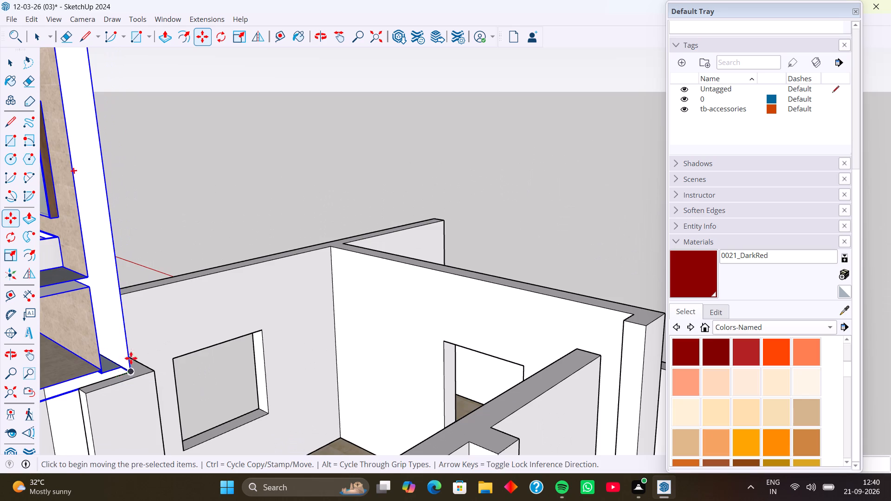
{"action": "key", "text": "space"}
{"action": "left_click", "coordinate": [186, 237]}
Explode the outer bathroom group sitting on top of the house walls.
{"action": "middle_click_drag", "start_coordinate": [182, 238], "coordinate": [105, 329]}
{"action": "scroll", "coordinate": [127, 289], "scroll_direction": "down", "scroll_amount": 2}
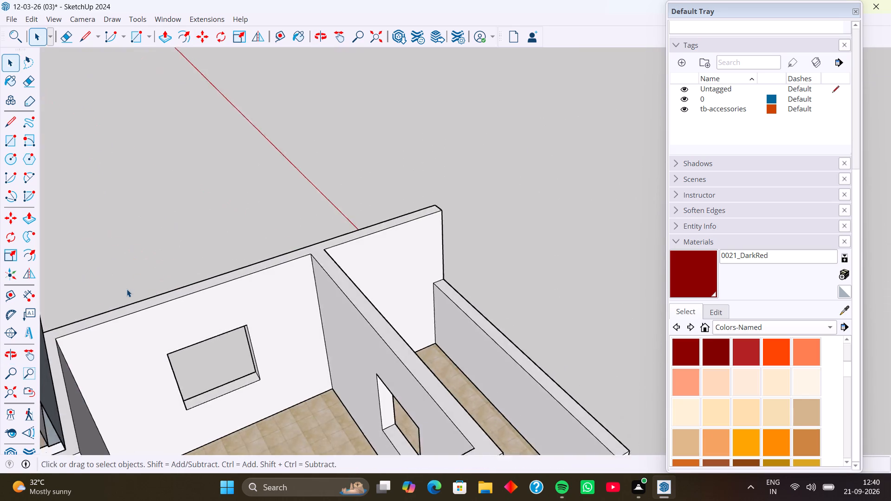
{"action": "scroll", "coordinate": [127, 289], "scroll_direction": "down", "scroll_amount": 5}
{"action": "middle_click_drag", "start_coordinate": [186, 295], "coordinate": [198, 293]}
{"action": "scroll", "coordinate": [164, 323], "scroll_direction": "down", "scroll_amount": 1}
{"action": "scroll", "coordinate": [217, 352], "scroll_direction": "down", "scroll_amount": 1}
{"action": "middle_click_drag", "start_coordinate": [215, 353], "coordinate": [108, 353]}
{"action": "middle_click_drag", "start_coordinate": [262, 334], "coordinate": [156, 338]}
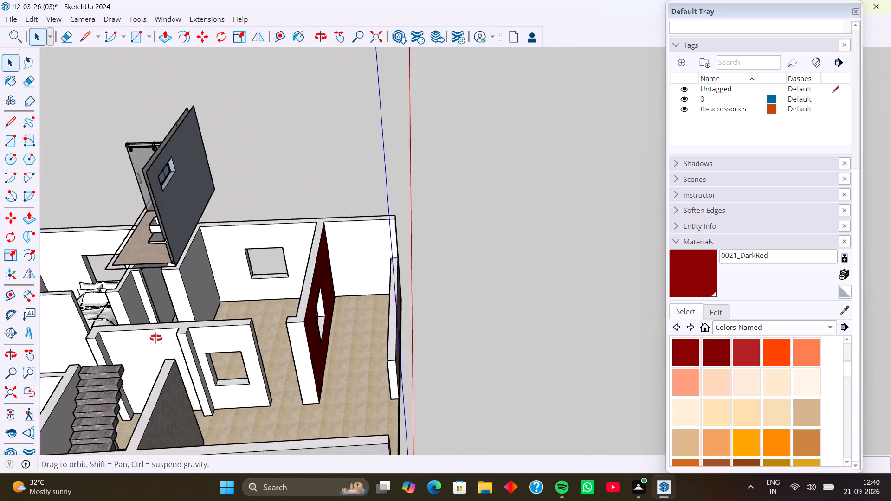
{"action": "middle_click_drag", "start_coordinate": [156, 338], "coordinate": [138, 323]}
{"action": "scroll", "coordinate": [270, 272], "scroll_direction": "down", "scroll_amount": 4}
{"action": "middle_click_drag", "start_coordinate": [331, 299], "coordinate": [134, 318]}
{"action": "middle_click_drag", "start_coordinate": [394, 186], "coordinate": [353, 360], "text": "shift"}
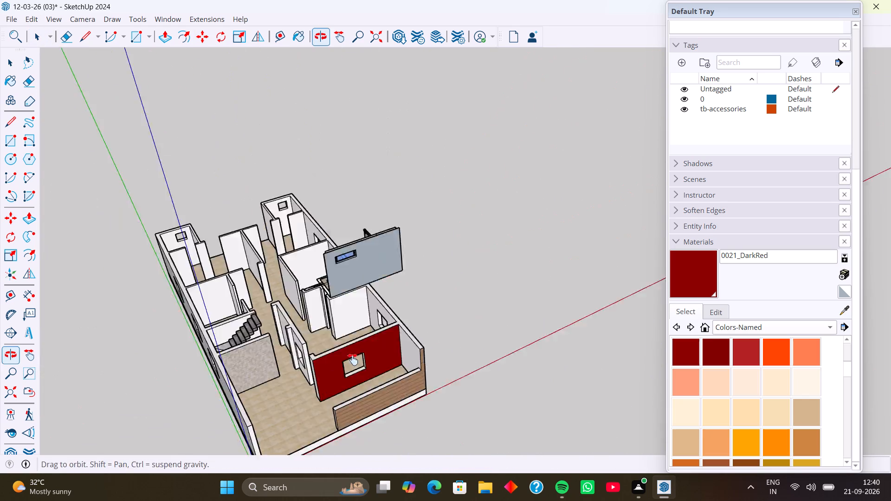
{"action": "middle_click_drag", "start_coordinate": [353, 360], "coordinate": [343, 371], "text": "shift"}
{"action": "scroll", "coordinate": [323, 332], "scroll_direction": "up", "scroll_amount": 8}
{"action": "left_click", "coordinate": [329, 326]}
{"action": "right_click", "coordinate": [329, 326]}
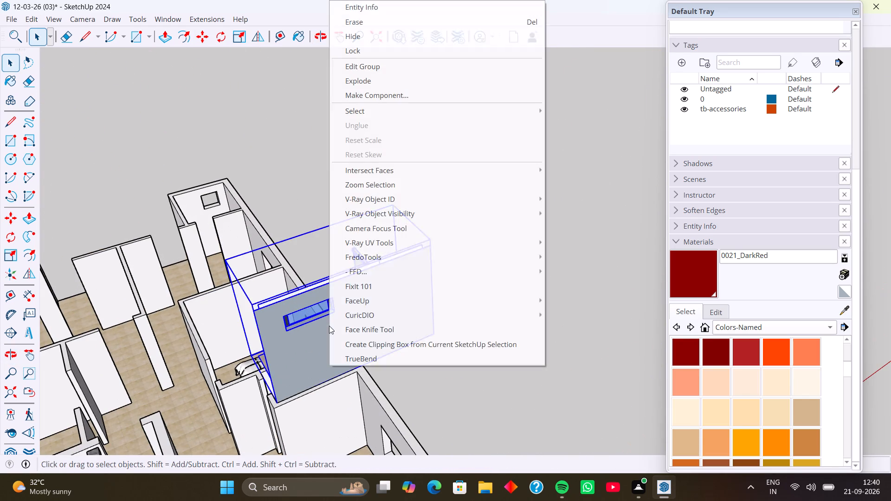
{"action": "left_click", "coordinate": [398, 82]}
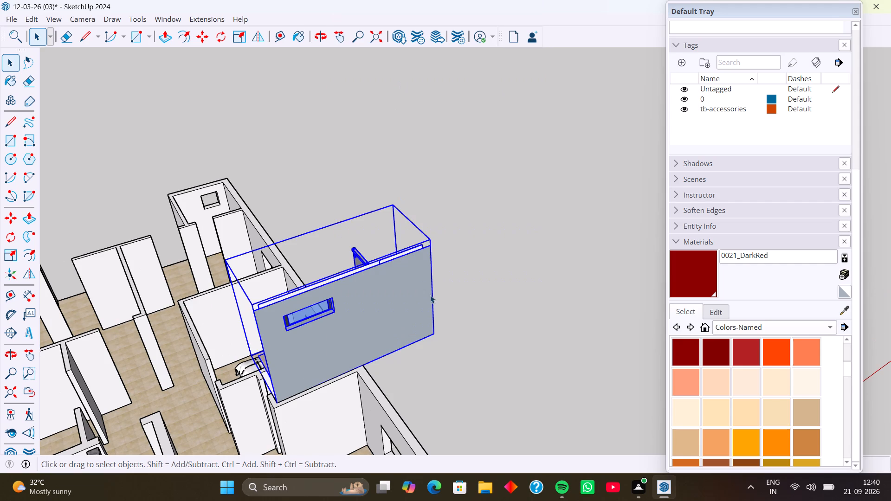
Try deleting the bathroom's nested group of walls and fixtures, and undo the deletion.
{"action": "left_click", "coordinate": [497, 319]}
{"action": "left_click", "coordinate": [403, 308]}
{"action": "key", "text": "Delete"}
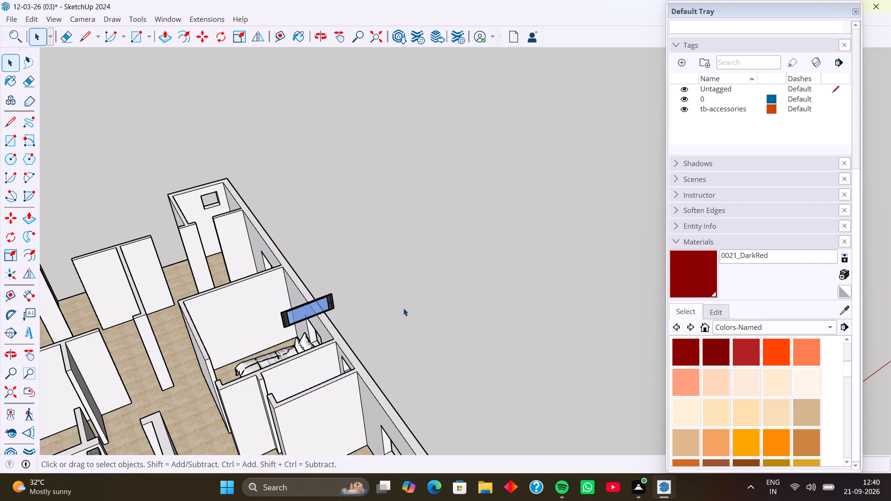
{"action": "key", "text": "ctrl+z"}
Explode the nested bathroom group and clear the selection.
{"action": "left_click", "coordinate": [403, 308]}
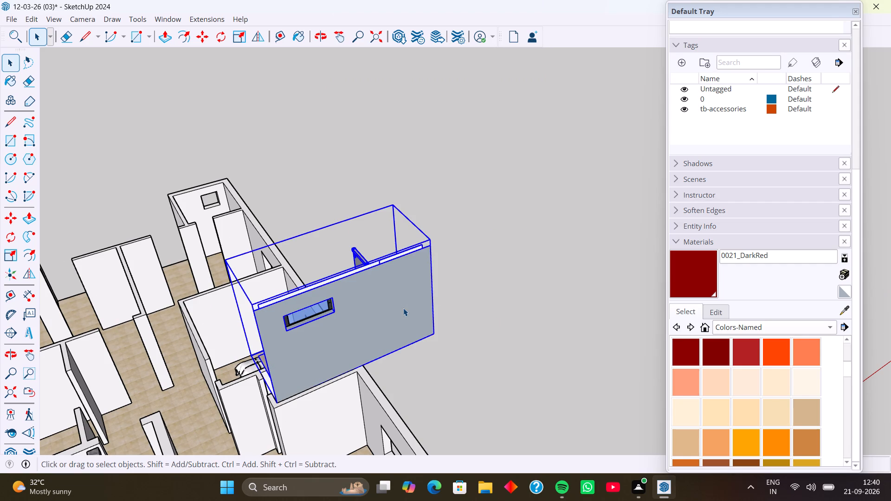
{"action": "right_click", "coordinate": [403, 308]}
{"action": "left_click", "coordinate": [440, 78]}
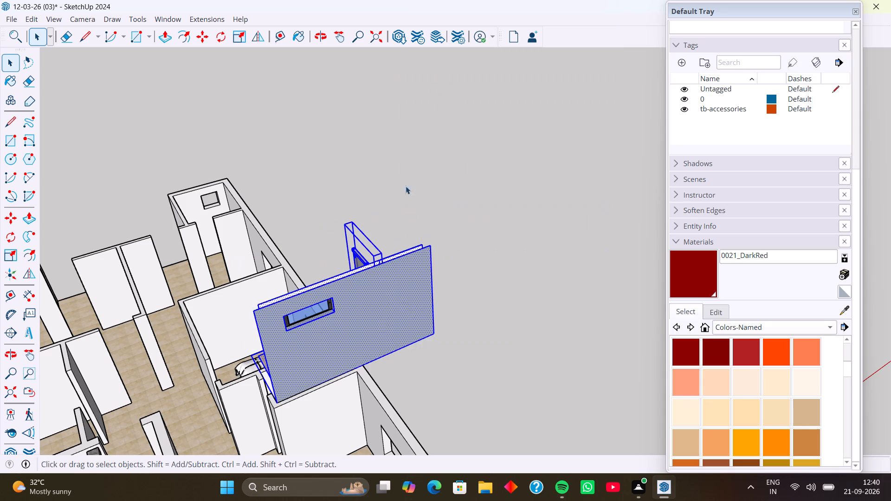
{"action": "left_click", "coordinate": [475, 301]}
Delete the outer and inner faces of the bathroom's long wall that holds the window.
{"action": "left_click", "coordinate": [412, 309]}
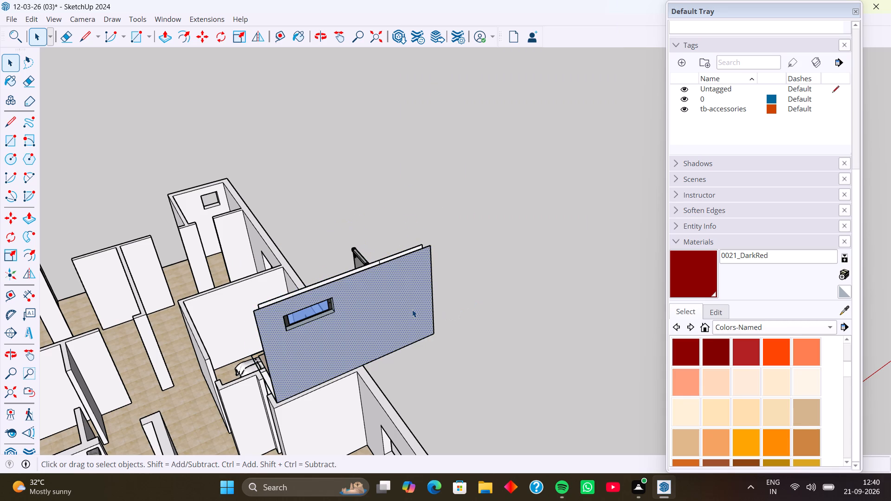
{"action": "key", "text": "Delete"}
{"action": "left_click", "coordinate": [369, 291]}
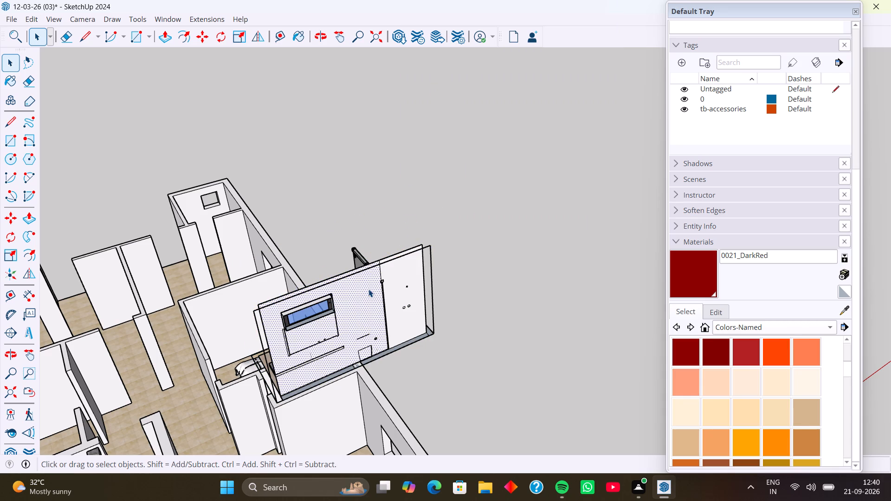
{"action": "key", "text": "Delete"}
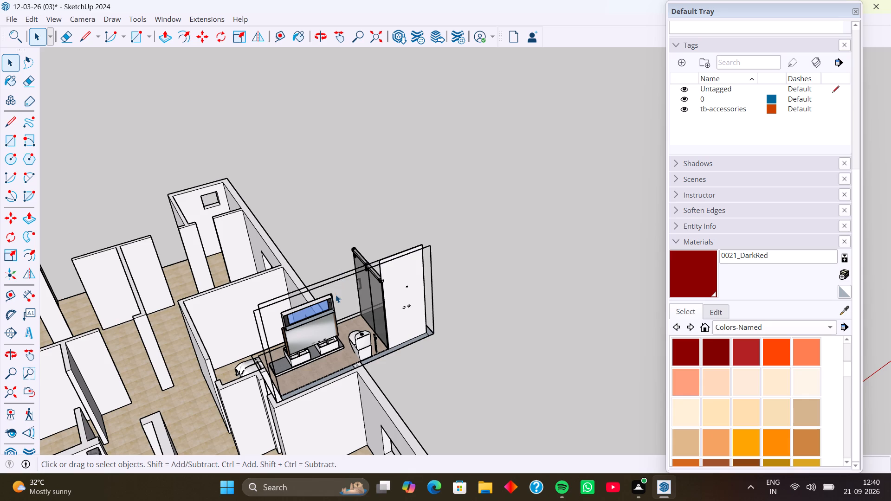
Delete the bathroom's brown floor face, keeping the fixtures above it.
{"action": "middle_click_drag", "start_coordinate": [338, 337], "coordinate": [430, 315]}
{"action": "middle_click_drag", "start_coordinate": [374, 361], "coordinate": [445, 297]}
{"action": "middle_click_drag", "start_coordinate": [315, 441], "coordinate": [341, 412]}
{"action": "scroll", "coordinate": [341, 412], "scroll_direction": "down", "scroll_amount": 3}
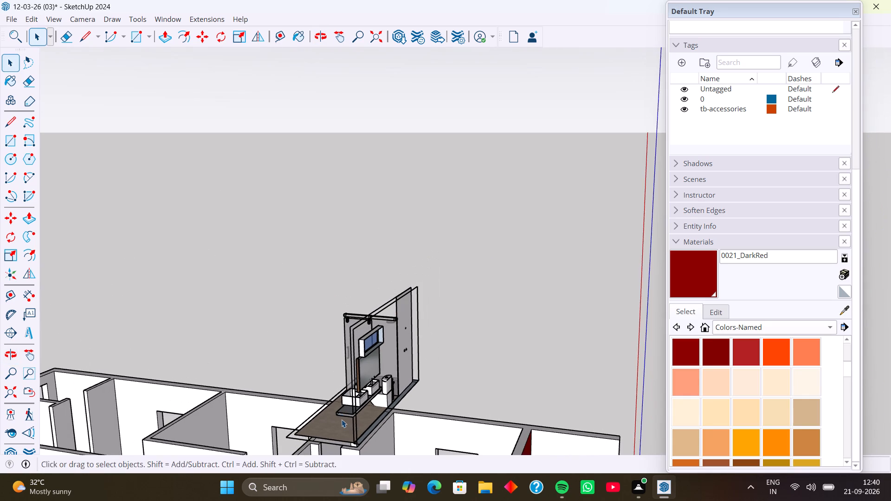
{"action": "middle_click_drag", "start_coordinate": [342, 419], "coordinate": [347, 347]}
{"action": "middle_click_drag", "start_coordinate": [347, 356], "coordinate": [349, 413]}
{"action": "scroll", "coordinate": [348, 357], "scroll_direction": "up", "scroll_amount": 8}
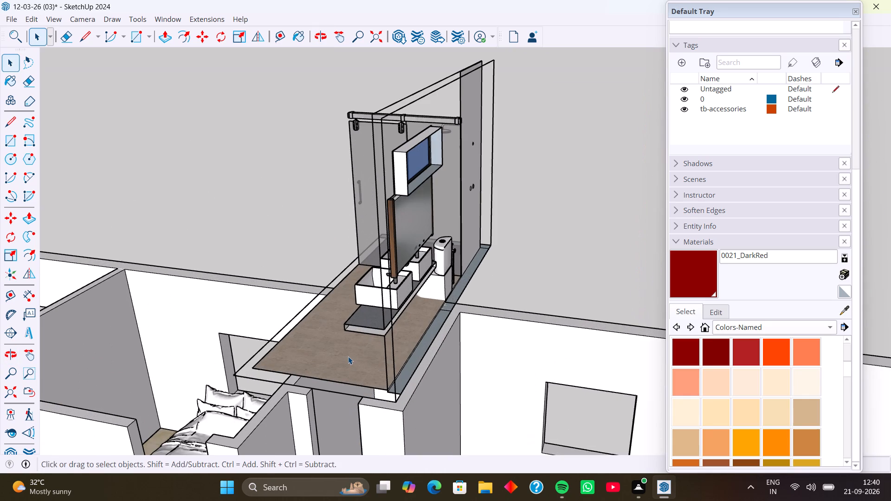
{"action": "left_click", "coordinate": [347, 359]}
{"action": "key", "text": "Delete"}
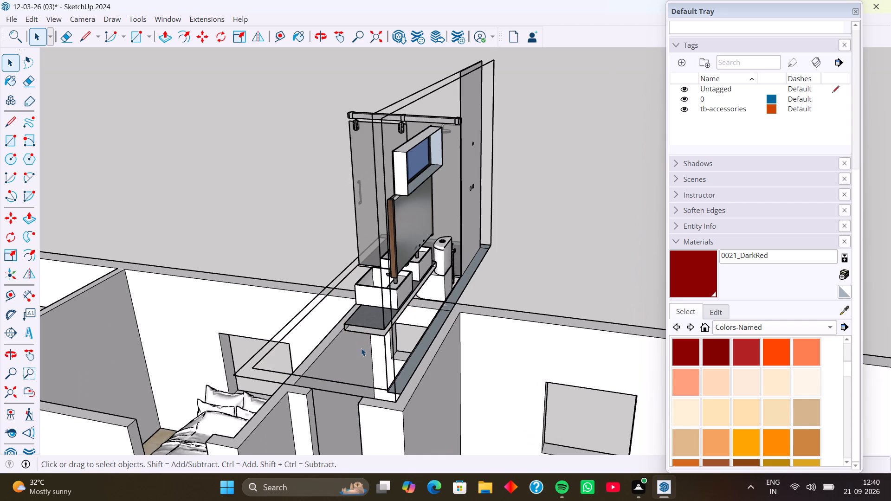
Delete the leftover floor boundary edges along the open sides of the bathroom.
{"action": "left_click", "coordinate": [352, 384]}
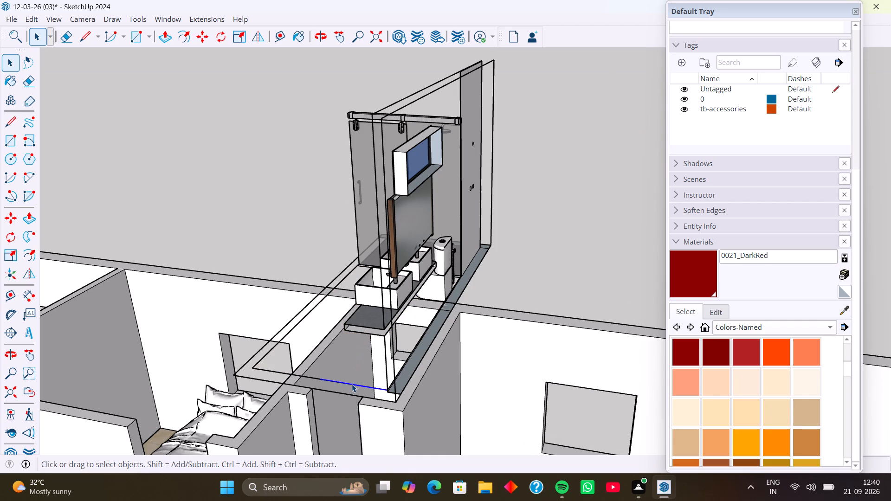
{"action": "key", "text": "Delete"}
{"action": "left_click", "coordinate": [350, 395]}
{"action": "key", "text": "Delete"}
{"action": "left_click", "coordinate": [267, 351]}
{"action": "key", "text": "Delete"}
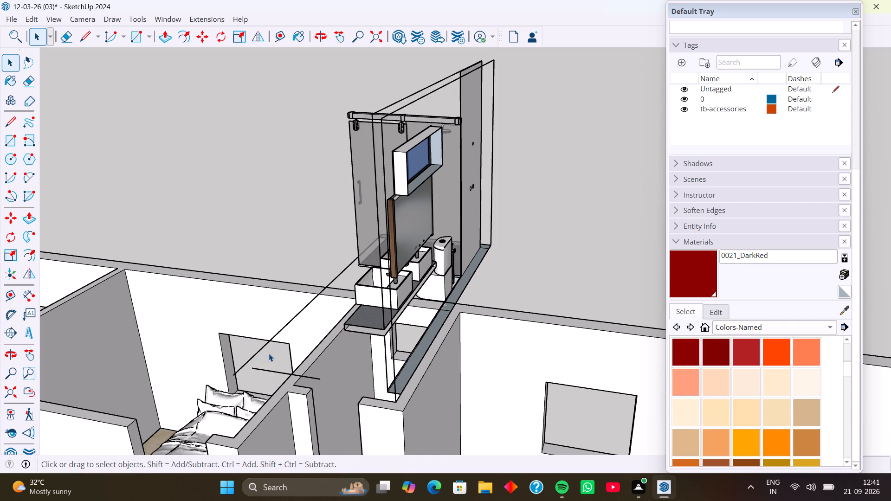
{"action": "left_click", "coordinate": [262, 348]}
{"action": "key", "text": "Delete"}
{"action": "left_click", "coordinate": [271, 372]}
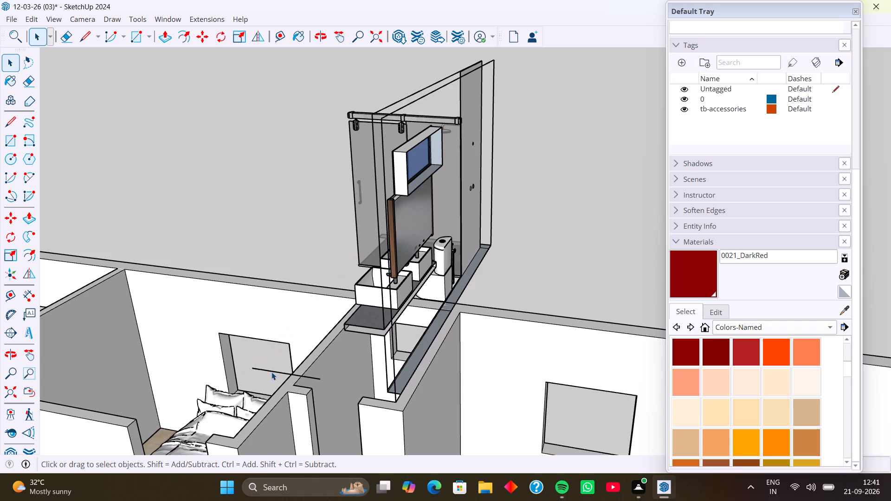
{"action": "key", "text": "Delete"}
{"action": "left_click", "coordinate": [256, 367]}
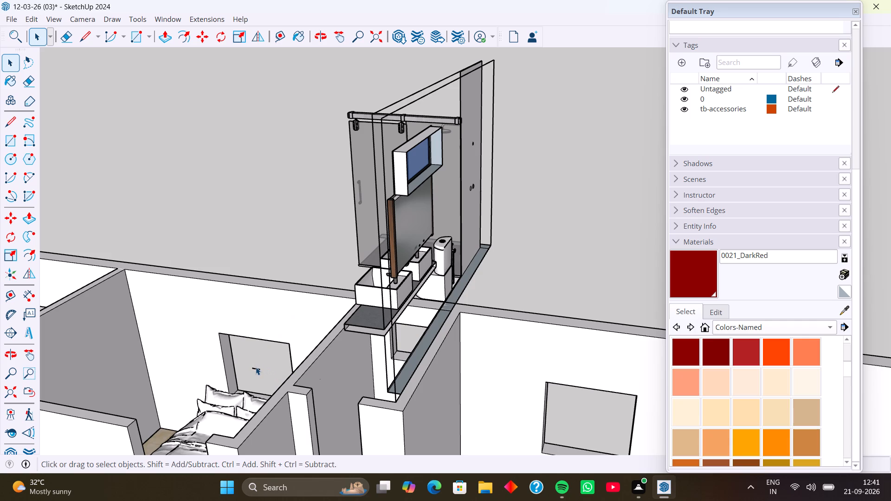
{"action": "left_click", "coordinate": [255, 370]}
{"action": "key", "text": "Delete"}
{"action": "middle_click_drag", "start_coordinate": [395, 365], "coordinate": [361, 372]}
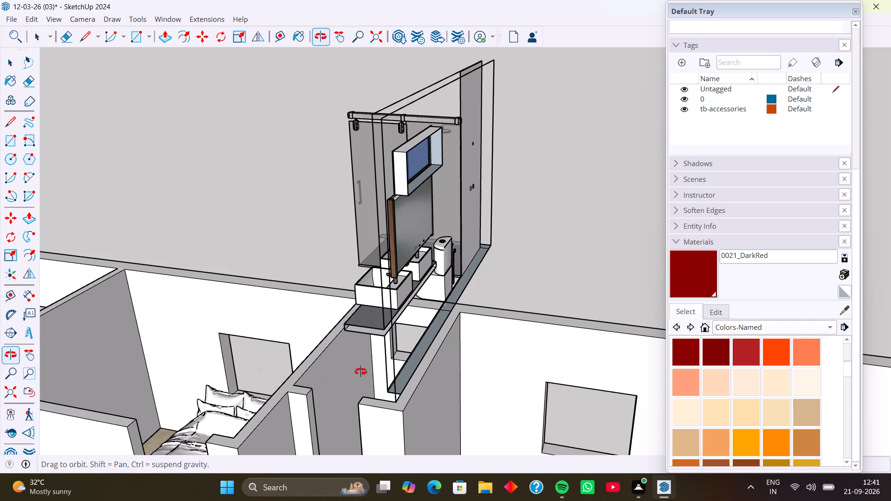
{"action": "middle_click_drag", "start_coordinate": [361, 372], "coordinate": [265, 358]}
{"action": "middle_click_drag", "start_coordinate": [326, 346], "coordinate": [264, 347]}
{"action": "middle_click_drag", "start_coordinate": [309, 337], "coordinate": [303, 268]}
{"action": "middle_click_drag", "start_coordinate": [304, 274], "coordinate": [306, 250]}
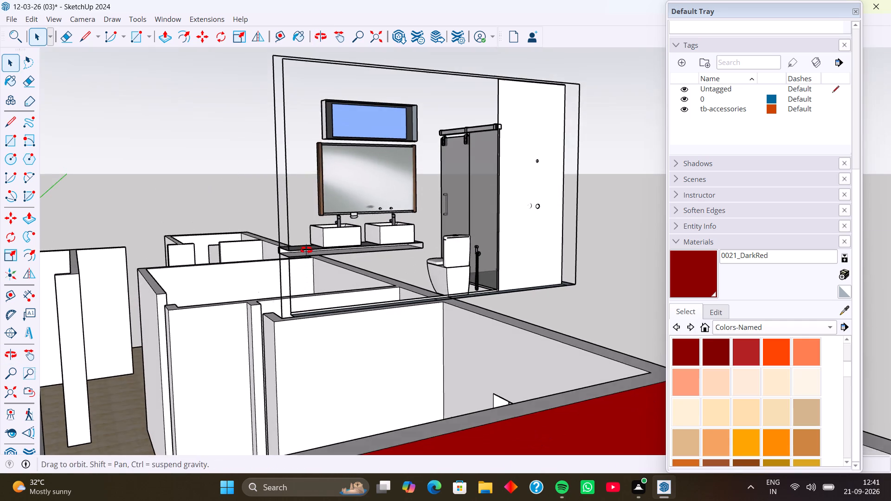
Delete the leftover bottom, end and top outline edges of the removed long wall around the mirror and window.
{"action": "middle_click_drag", "start_coordinate": [306, 250], "coordinate": [313, 231]}
{"action": "left_click_drag", "start_coordinate": [316, 249], "coordinate": [264, 250]}
{"action": "key", "text": "Delete"}
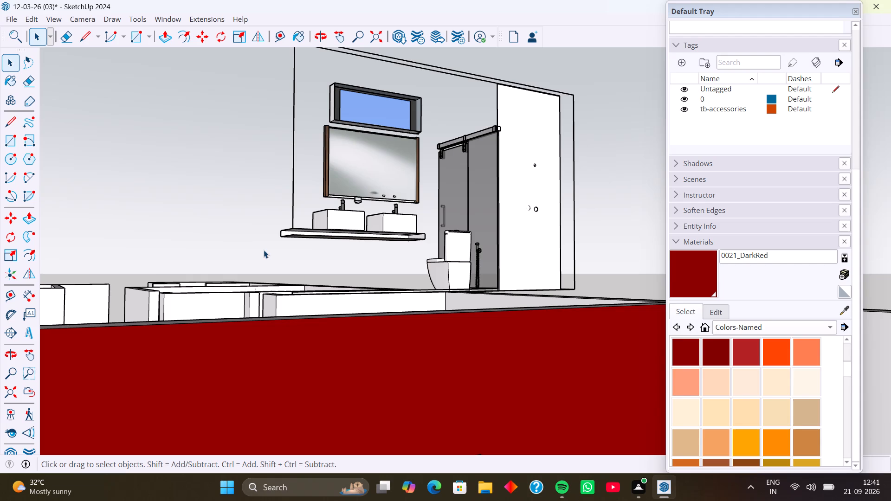
{"action": "left_click_drag", "start_coordinate": [305, 202], "coordinate": [280, 211]}
{"action": "key", "text": "Delete"}
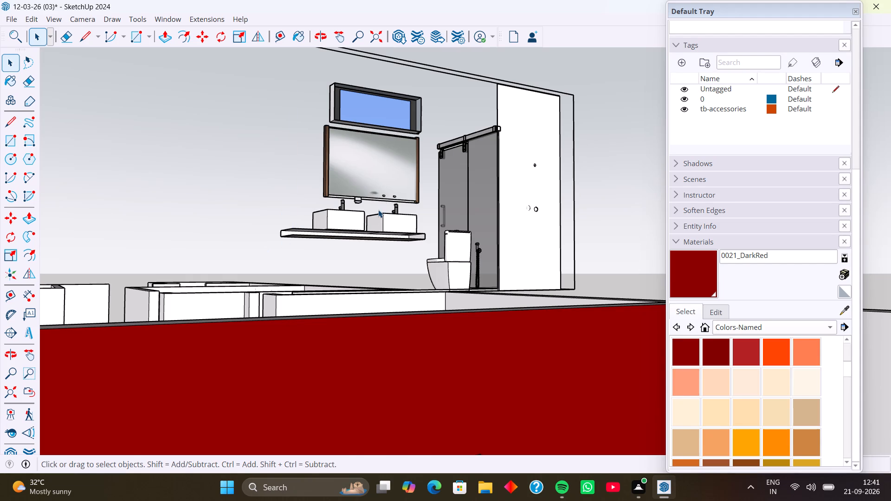
{"action": "scroll", "coordinate": [378, 210], "scroll_direction": "down", "scroll_amount": 2}
{"action": "middle_click_drag", "start_coordinate": [410, 153], "coordinate": [400, 167]}
{"action": "left_click_drag", "start_coordinate": [443, 82], "coordinate": [429, 114]}
{"action": "key", "text": "Delete"}
Delete the stray vertical edge standing beside the shower's dark tiled wall.
{"action": "middle_click_drag", "start_coordinate": [470, 171], "coordinate": [390, 170]}
{"action": "middle_click_drag", "start_coordinate": [495, 186], "coordinate": [389, 191]}
{"action": "scroll", "coordinate": [389, 191], "scroll_direction": "down", "scroll_amount": 1}
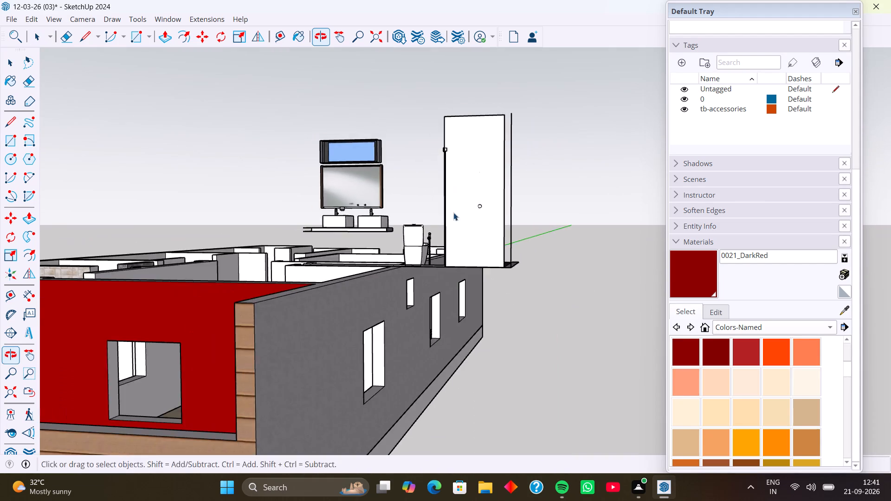
{"action": "middle_click_drag", "start_coordinate": [454, 213], "coordinate": [353, 229]}
{"action": "middle_click_drag", "start_coordinate": [429, 219], "coordinate": [256, 232]}
{"action": "middle_click_drag", "start_coordinate": [363, 215], "coordinate": [202, 225]}
{"action": "middle_click_drag", "start_coordinate": [270, 203], "coordinate": [192, 210]}
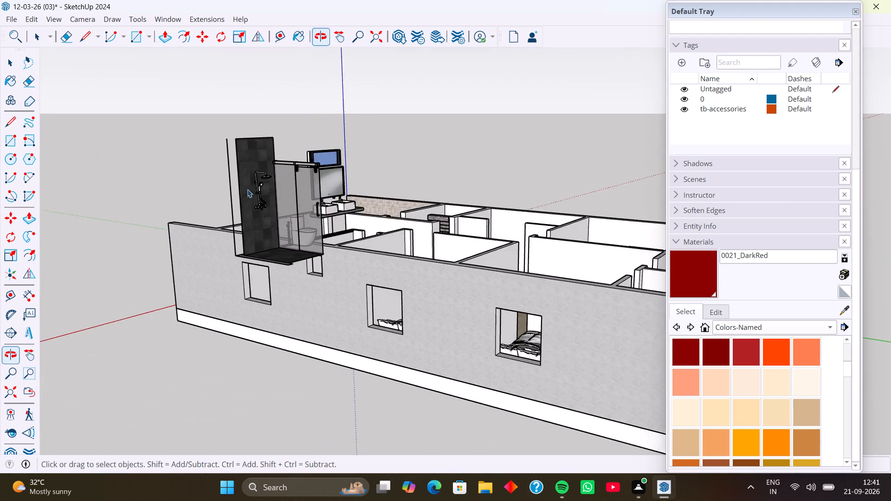
{"action": "scroll", "coordinate": [244, 182], "scroll_direction": "up", "scroll_amount": 8}
{"action": "left_click_drag", "start_coordinate": [225, 174], "coordinate": [204, 191]}
{"action": "key", "text": "Delete"}
Delete the narrow grey floor strip along the outer side of the dark shower floor.
{"action": "middle_click_drag", "start_coordinate": [243, 253], "coordinate": [258, 249]}
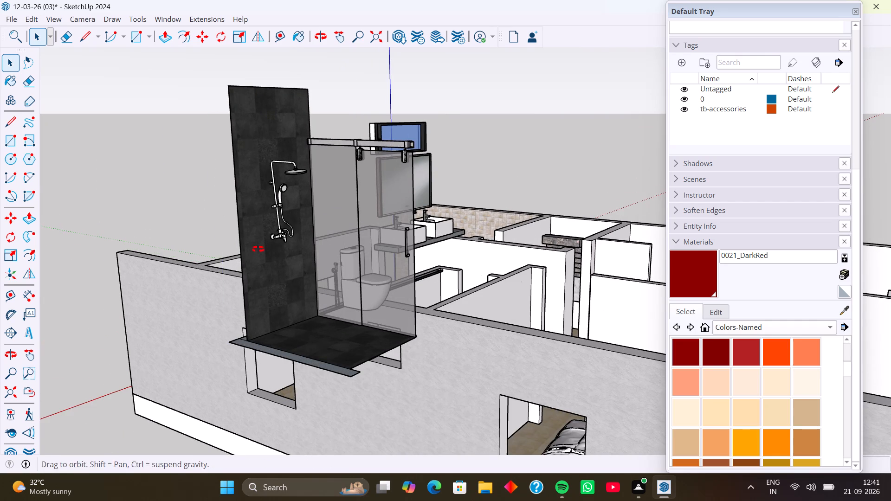
{"action": "middle_click_drag", "start_coordinate": [258, 249], "coordinate": [299, 225]}
{"action": "middle_click_drag", "start_coordinate": [313, 373], "coordinate": [296, 441]}
{"action": "scroll", "coordinate": [302, 429], "scroll_direction": "up", "scroll_amount": 4}
{"action": "scroll", "coordinate": [300, 426], "scroll_direction": "down", "scroll_amount": 3}
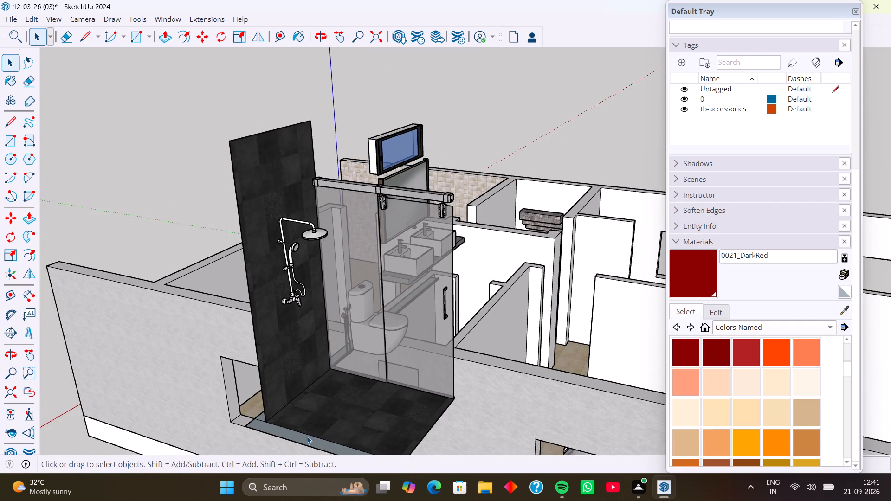
{"action": "middle_click_drag", "start_coordinate": [307, 436], "coordinate": [301, 332]}
{"action": "middle_click_drag", "start_coordinate": [335, 396], "coordinate": [266, 438]}
{"action": "scroll", "coordinate": [272, 415], "scroll_direction": "up", "scroll_amount": 5}
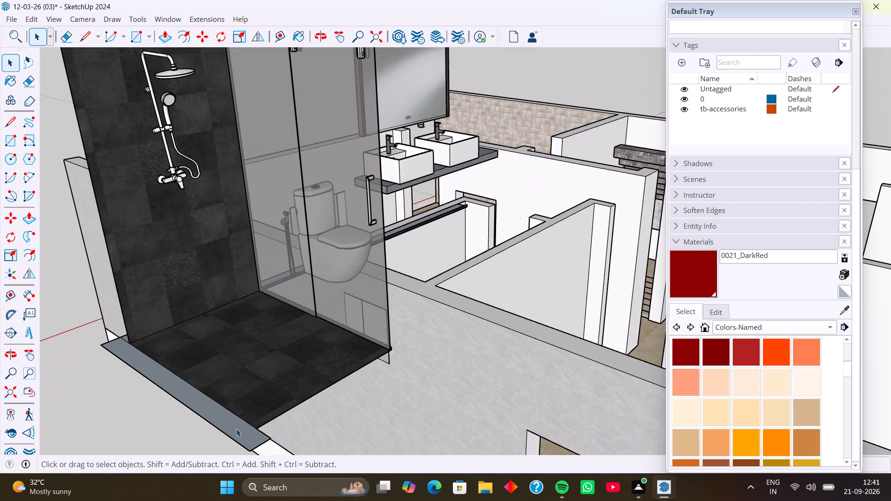
{"action": "left_click", "coordinate": [236, 429]}
{"action": "key", "text": "Delete"}
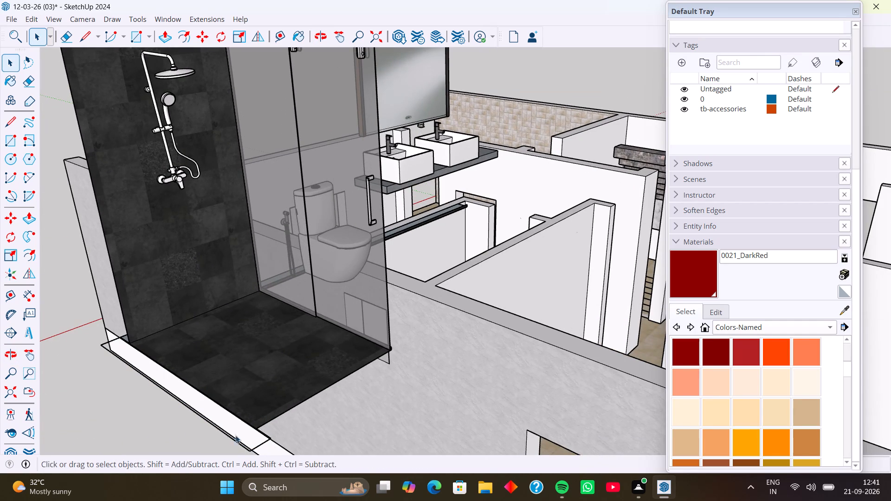
Delete the boundary edges left from the strip beside the shower floor, including the short end pieces.
{"action": "left_click", "coordinate": [234, 440]}
{"action": "key", "text": "Delete"}
{"action": "left_click", "coordinate": [254, 446]}
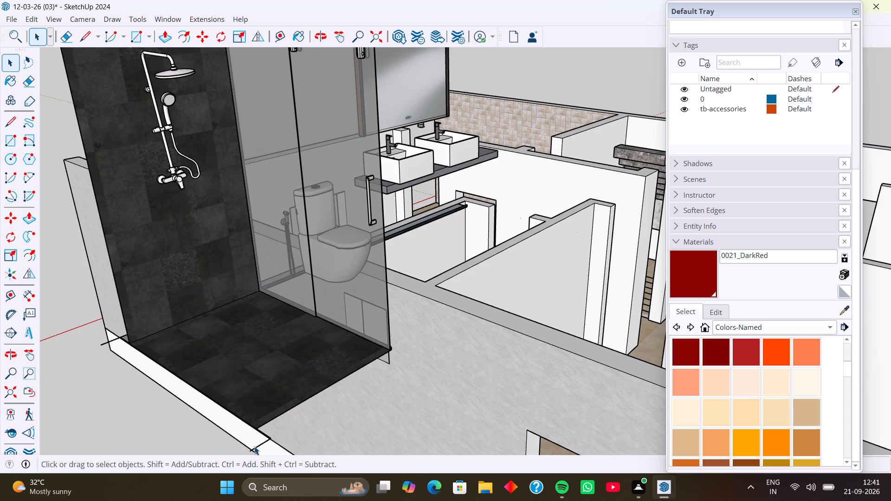
{"action": "key", "text": "Delete"}
{"action": "left_click", "coordinate": [266, 435]}
{"action": "key", "text": "Delete"}
{"action": "scroll", "coordinate": [203, 393], "scroll_direction": "down", "scroll_amount": 3}
{"action": "scroll", "coordinate": [120, 351], "scroll_direction": "up", "scroll_amount": 4}
{"action": "left_click", "coordinate": [132, 359]}
{"action": "key", "text": "Delete"}
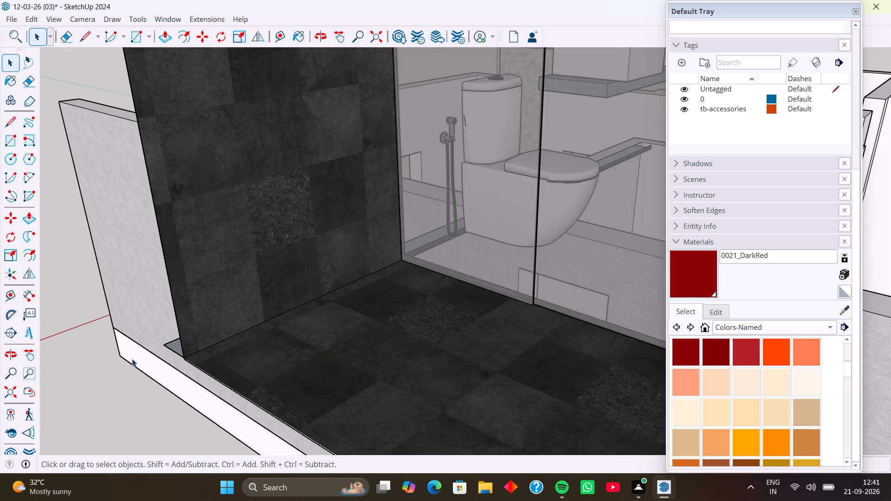
Delete the long grey strip behind the shower's tiled wall and its outer boundary edges.
{"action": "middle_click_drag", "start_coordinate": [158, 364], "coordinate": [246, 352]}
{"action": "scroll", "coordinate": [341, 357], "scroll_direction": "down", "scroll_amount": 2}
{"action": "middle_click_drag", "start_coordinate": [344, 364], "coordinate": [333, 360], "text": "shift"}
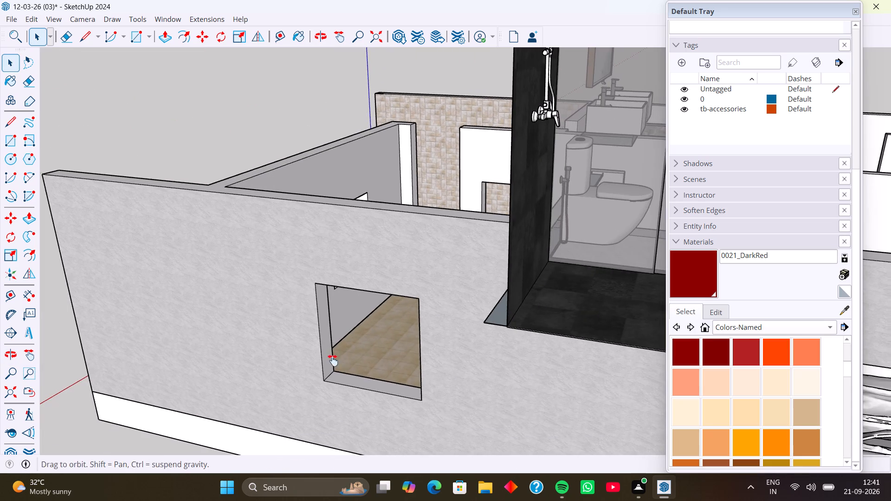
{"action": "middle_click_drag", "start_coordinate": [333, 360], "coordinate": [227, 309], "text": "shift"}
{"action": "middle_click_drag", "start_coordinate": [227, 316], "coordinate": [356, 350]}
{"action": "middle_click_drag", "start_coordinate": [494, 295], "coordinate": [354, 279], "text": "shift"}
{"action": "middle_click_drag", "start_coordinate": [367, 313], "coordinate": [396, 329]}
{"action": "scroll", "coordinate": [464, 304], "scroll_direction": "up", "scroll_amount": 3}
{"action": "left_click", "coordinate": [533, 298]}
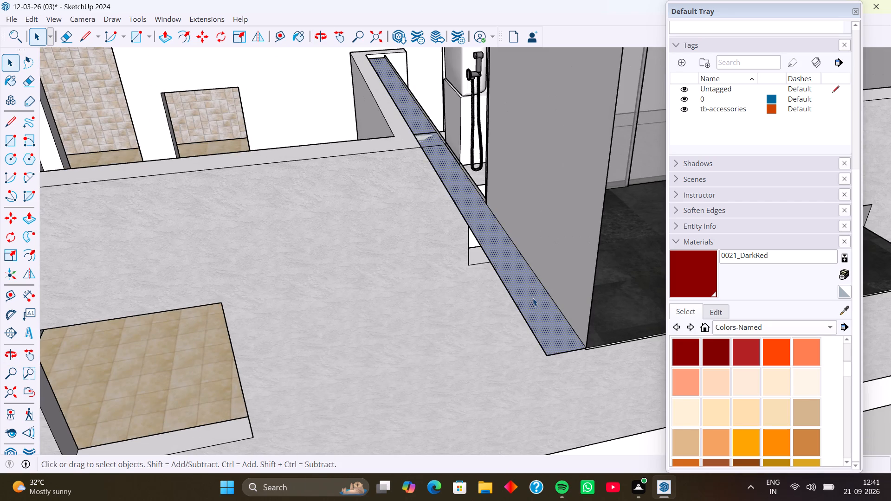
{"action": "key", "text": "Delete"}
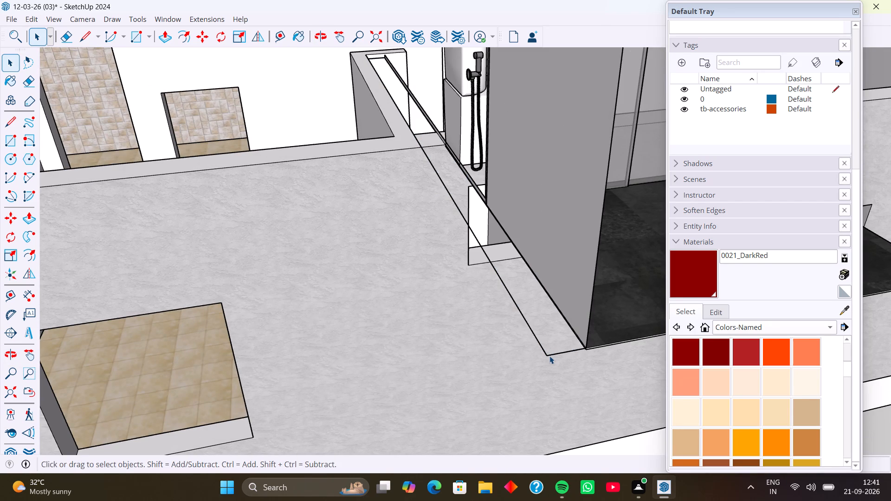
{"action": "left_click", "coordinate": [549, 356]}
{"action": "key", "text": "Delete"}
{"action": "left_click", "coordinate": [543, 350]}
{"action": "key", "text": "Delete"}
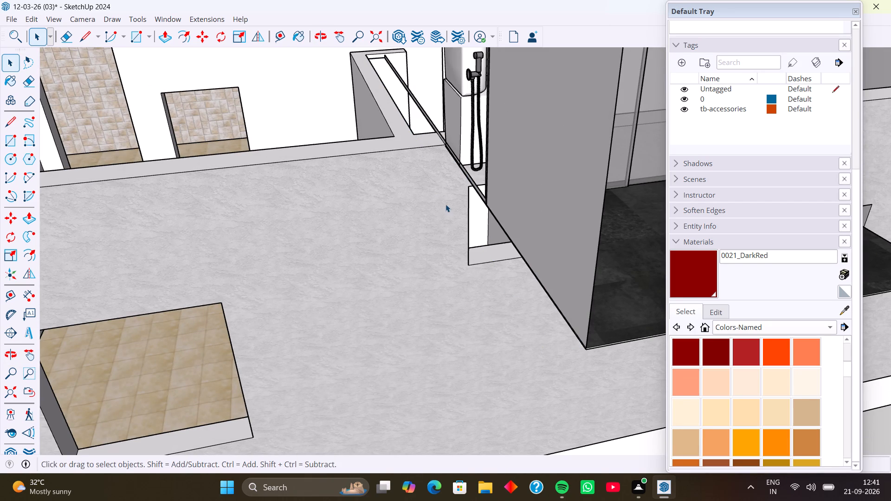
Delete the thin sliver face and leftover edges running past the toilet to the low house wall's inner corner.
{"action": "middle_click_drag", "start_coordinate": [425, 238], "coordinate": [474, 233]}
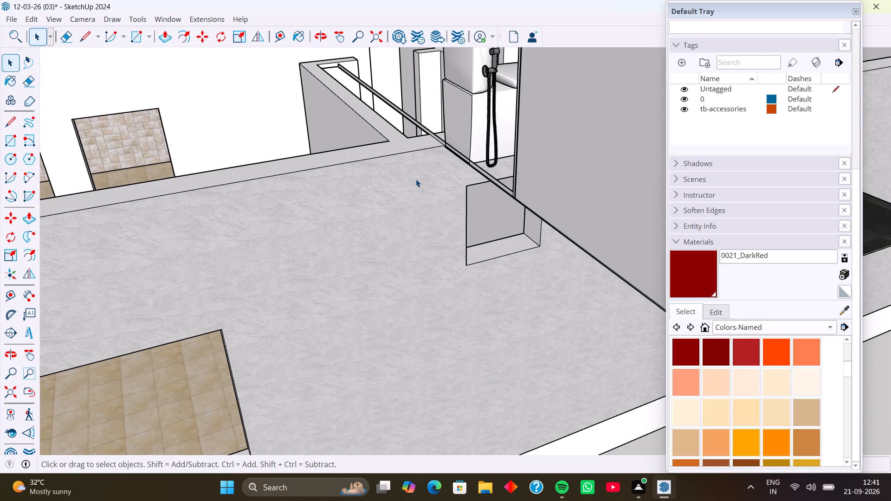
{"action": "middle_click_drag", "start_coordinate": [416, 179], "coordinate": [449, 325], "text": "shift"}
{"action": "scroll", "coordinate": [436, 294], "scroll_direction": "up", "scroll_amount": 1, "text": "shift"}
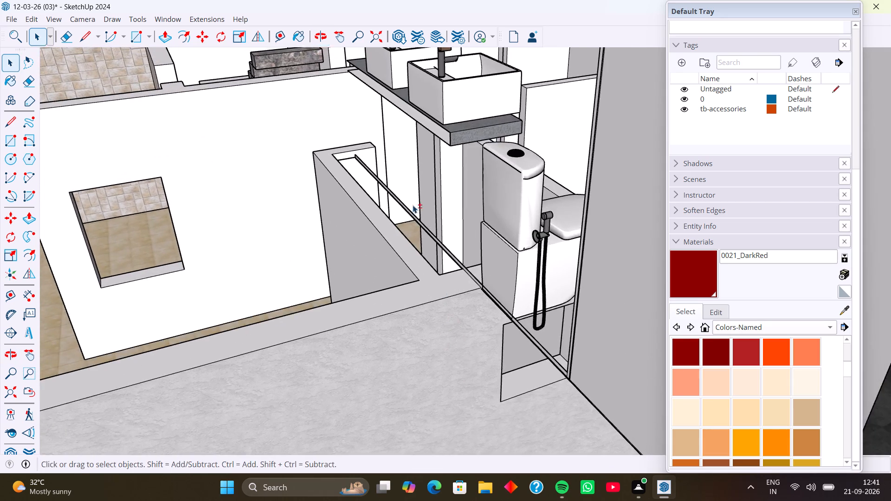
{"action": "scroll", "coordinate": [413, 205], "scroll_direction": "down", "scroll_amount": 2, "text": "shift"}
{"action": "middle_click_drag", "start_coordinate": [413, 205], "coordinate": [418, 302], "text": "shift"}
{"action": "scroll", "coordinate": [411, 302], "scroll_direction": "up", "scroll_amount": 4}
{"action": "scroll", "coordinate": [379, 374], "scroll_direction": "up", "scroll_amount": 1}
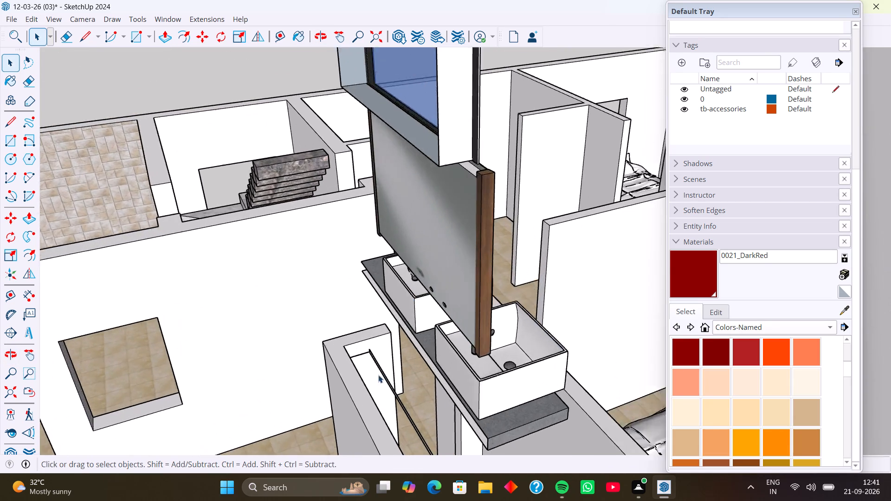
{"action": "scroll", "coordinate": [378, 375], "scroll_direction": "up", "scroll_amount": 10}
{"action": "left_click", "coordinate": [354, 336]}
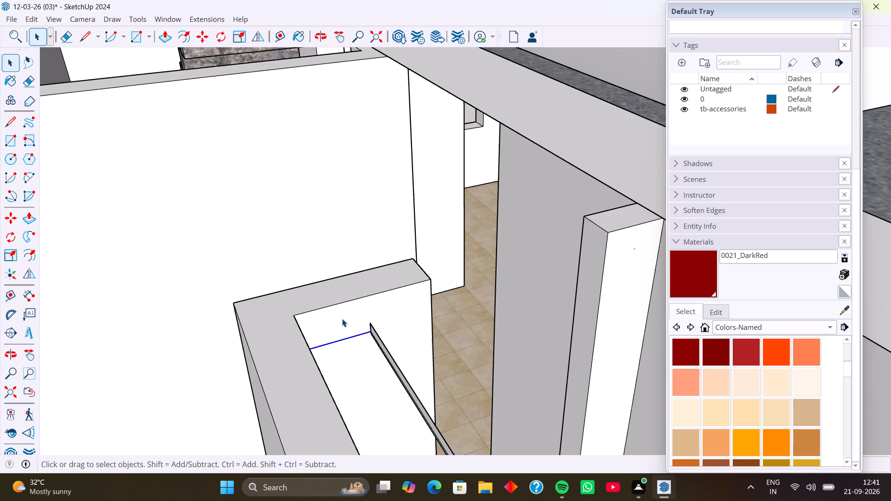
{"action": "key", "text": "Delete"}
{"action": "left_click", "coordinate": [384, 344]}
{"action": "key", "text": "Delete"}
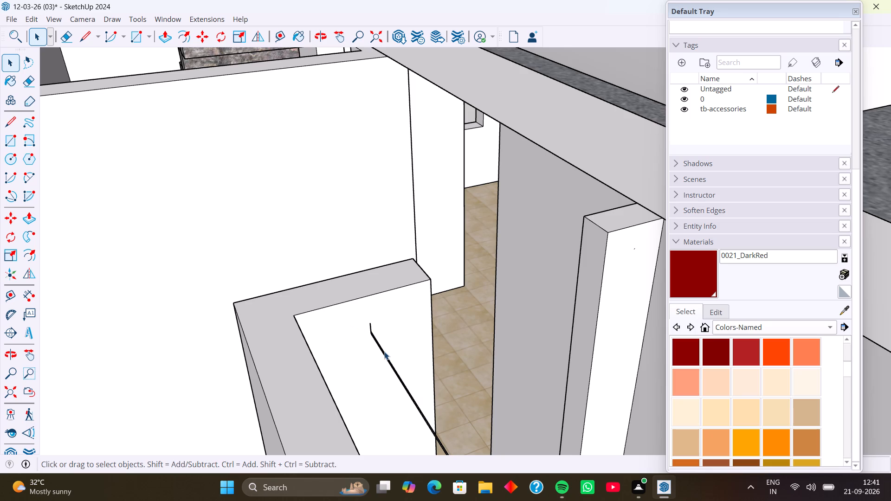
{"action": "left_click", "coordinate": [383, 354]}
{"action": "key", "text": "Delete"}
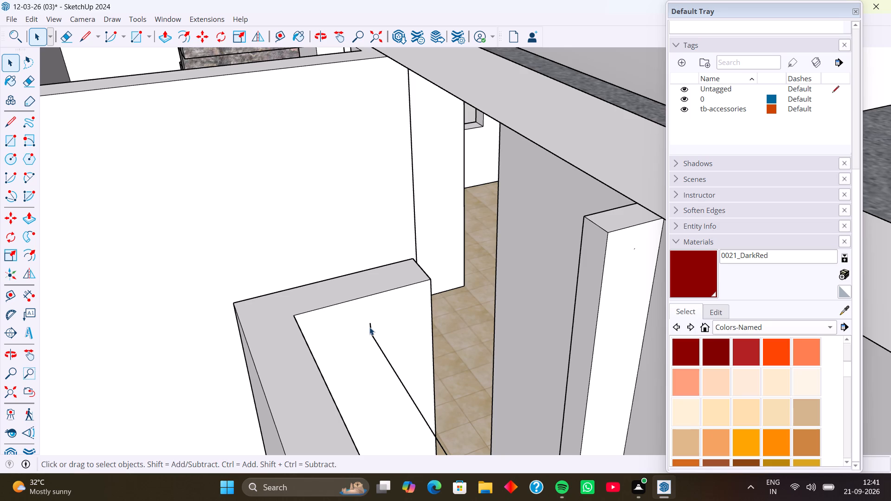
{"action": "left_click", "coordinate": [369, 327]}
{"action": "key", "text": "Delete"}
{"action": "left_click", "coordinate": [376, 342]}
{"action": "key", "text": "Delete"}
Inspect the stripped bathroom from several sides for remaining wall and floor leftovers.
{"action": "scroll", "coordinate": [371, 304], "scroll_direction": "down", "scroll_amount": 7}
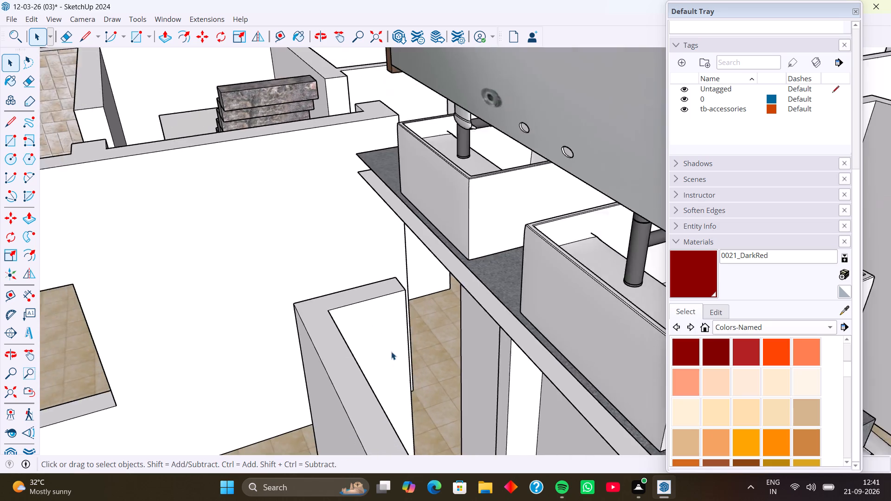
{"action": "scroll", "coordinate": [391, 352], "scroll_direction": "down", "scroll_amount": 5}
{"action": "middle_click_drag", "start_coordinate": [402, 357], "coordinate": [451, 348]}
{"action": "scroll", "coordinate": [465, 339], "scroll_direction": "down", "scroll_amount": 4}
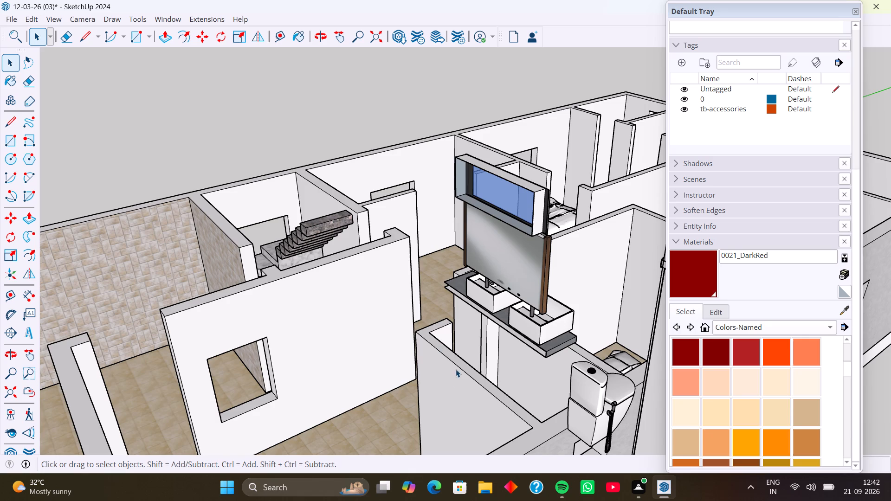
{"action": "middle_click_drag", "start_coordinate": [468, 383], "coordinate": [531, 388]}
{"action": "scroll", "coordinate": [531, 382], "scroll_direction": "down", "scroll_amount": 4}
{"action": "middle_click_drag", "start_coordinate": [548, 383], "coordinate": [431, 368]}
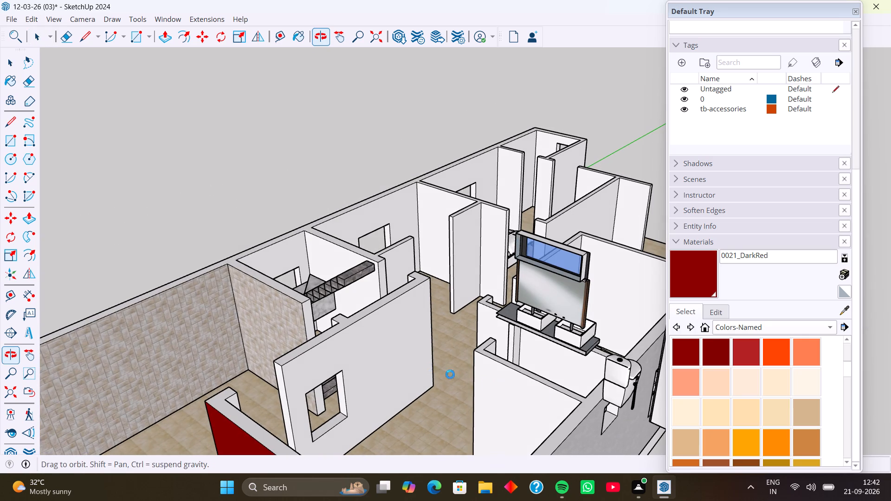
{"action": "middle_click_drag", "start_coordinate": [548, 394], "coordinate": [445, 375]}
{"action": "scroll", "coordinate": [564, 385], "scroll_direction": "down", "scroll_amount": 3}
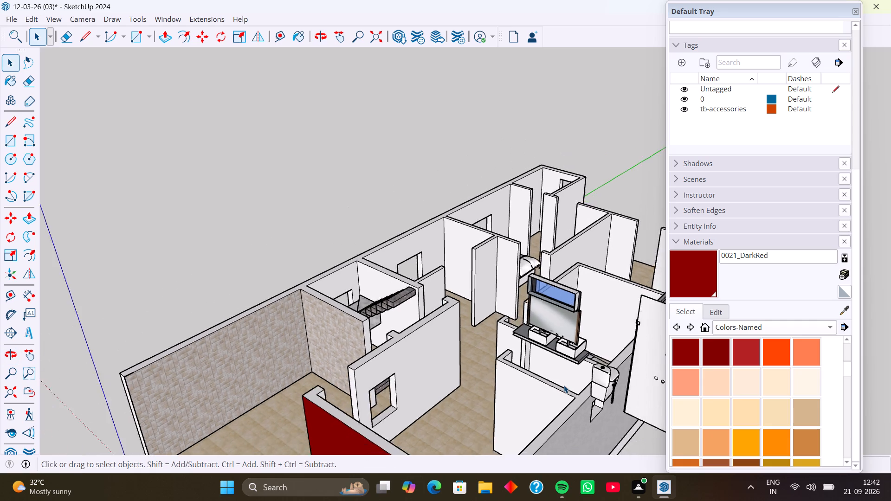
{"action": "scroll", "coordinate": [564, 385], "scroll_direction": "down", "scroll_amount": 2}
{"action": "middle_click_drag", "start_coordinate": [571, 392], "coordinate": [443, 366]}
{"action": "middle_click_drag", "start_coordinate": [524, 388], "coordinate": [422, 374]}
{"action": "middle_click_drag", "start_coordinate": [498, 390], "coordinate": [407, 374]}
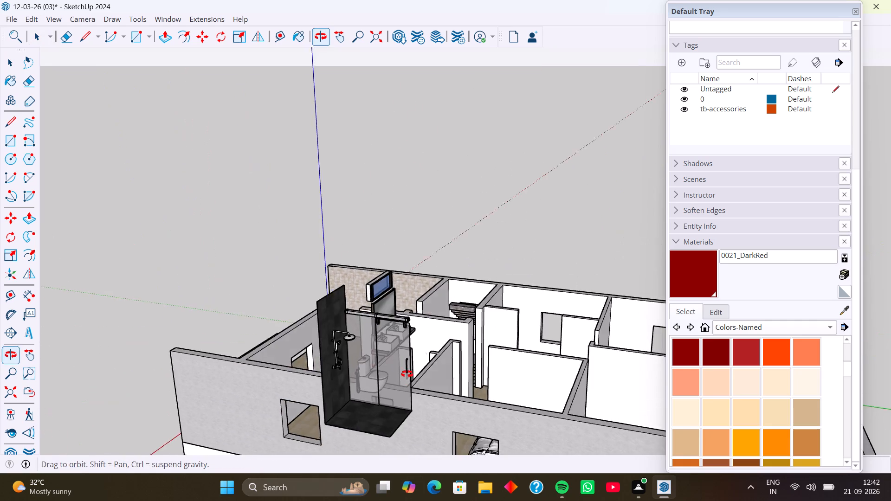
{"action": "middle_click_drag", "start_coordinate": [407, 374], "coordinate": [405, 373]}
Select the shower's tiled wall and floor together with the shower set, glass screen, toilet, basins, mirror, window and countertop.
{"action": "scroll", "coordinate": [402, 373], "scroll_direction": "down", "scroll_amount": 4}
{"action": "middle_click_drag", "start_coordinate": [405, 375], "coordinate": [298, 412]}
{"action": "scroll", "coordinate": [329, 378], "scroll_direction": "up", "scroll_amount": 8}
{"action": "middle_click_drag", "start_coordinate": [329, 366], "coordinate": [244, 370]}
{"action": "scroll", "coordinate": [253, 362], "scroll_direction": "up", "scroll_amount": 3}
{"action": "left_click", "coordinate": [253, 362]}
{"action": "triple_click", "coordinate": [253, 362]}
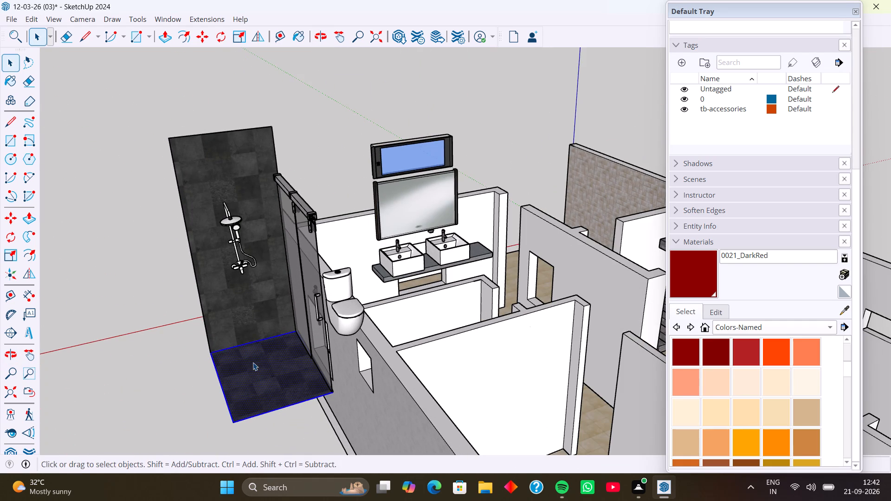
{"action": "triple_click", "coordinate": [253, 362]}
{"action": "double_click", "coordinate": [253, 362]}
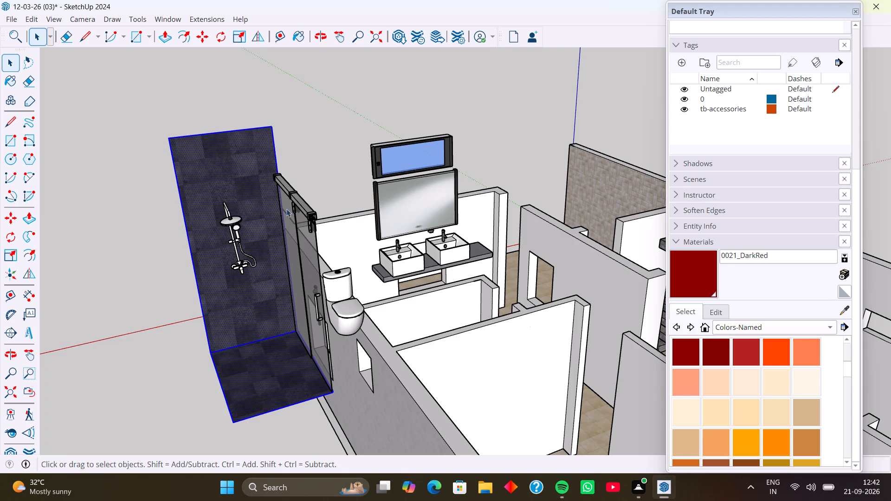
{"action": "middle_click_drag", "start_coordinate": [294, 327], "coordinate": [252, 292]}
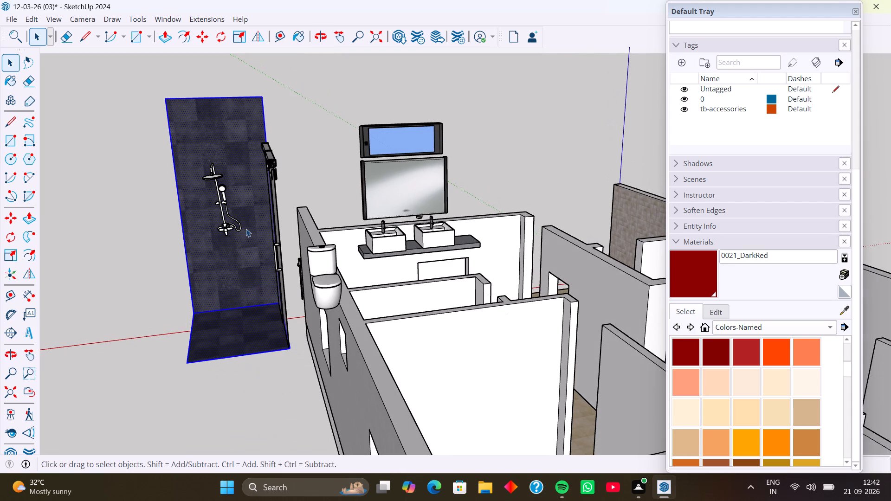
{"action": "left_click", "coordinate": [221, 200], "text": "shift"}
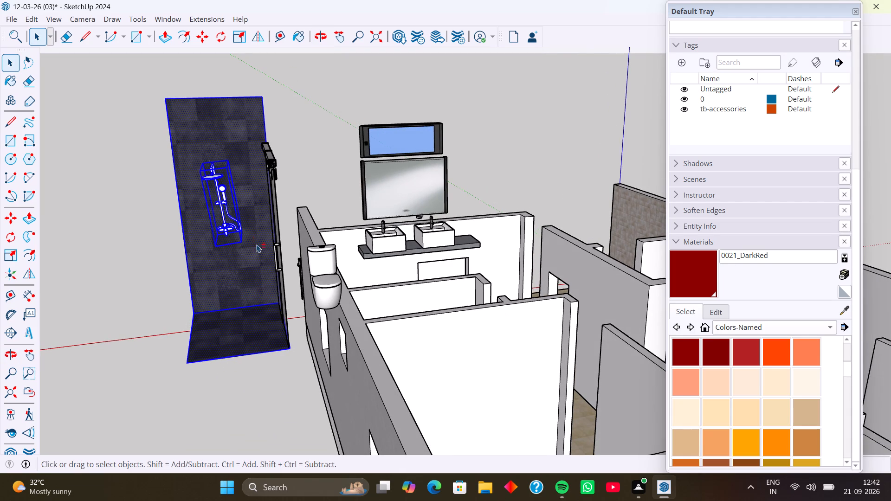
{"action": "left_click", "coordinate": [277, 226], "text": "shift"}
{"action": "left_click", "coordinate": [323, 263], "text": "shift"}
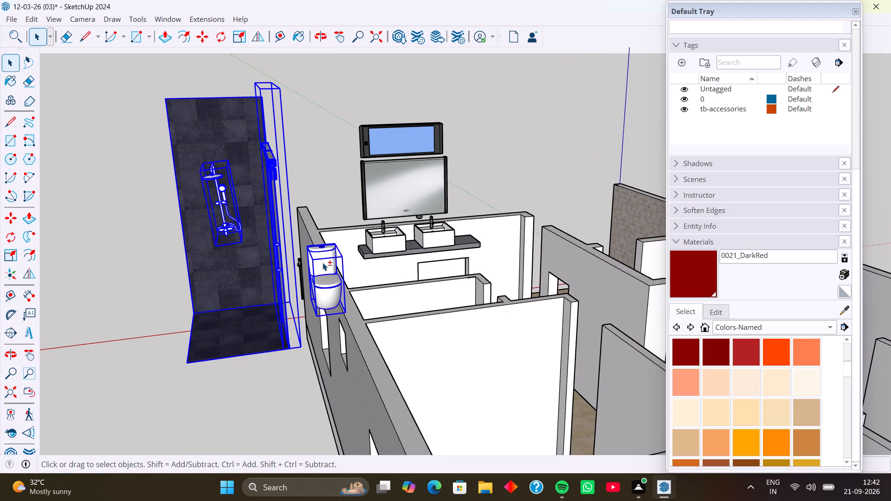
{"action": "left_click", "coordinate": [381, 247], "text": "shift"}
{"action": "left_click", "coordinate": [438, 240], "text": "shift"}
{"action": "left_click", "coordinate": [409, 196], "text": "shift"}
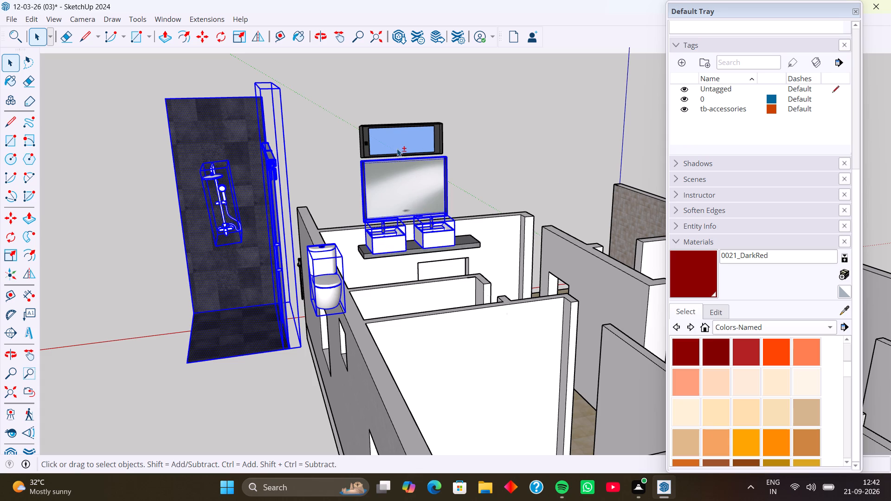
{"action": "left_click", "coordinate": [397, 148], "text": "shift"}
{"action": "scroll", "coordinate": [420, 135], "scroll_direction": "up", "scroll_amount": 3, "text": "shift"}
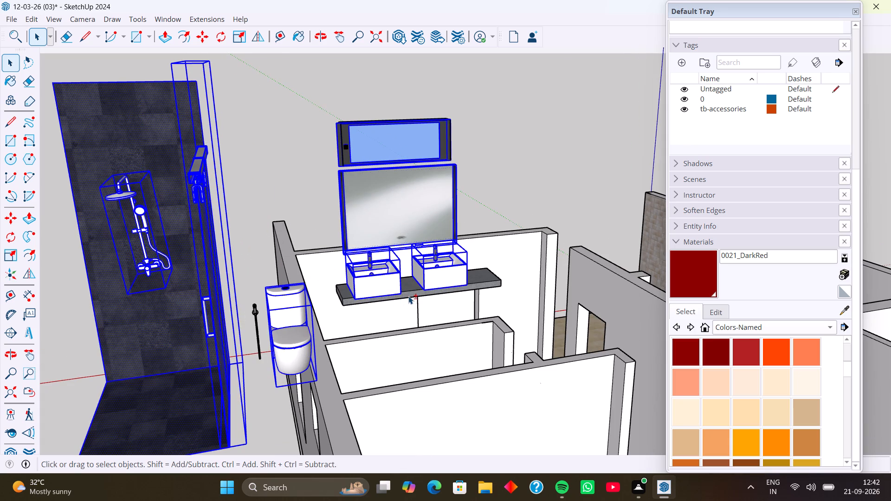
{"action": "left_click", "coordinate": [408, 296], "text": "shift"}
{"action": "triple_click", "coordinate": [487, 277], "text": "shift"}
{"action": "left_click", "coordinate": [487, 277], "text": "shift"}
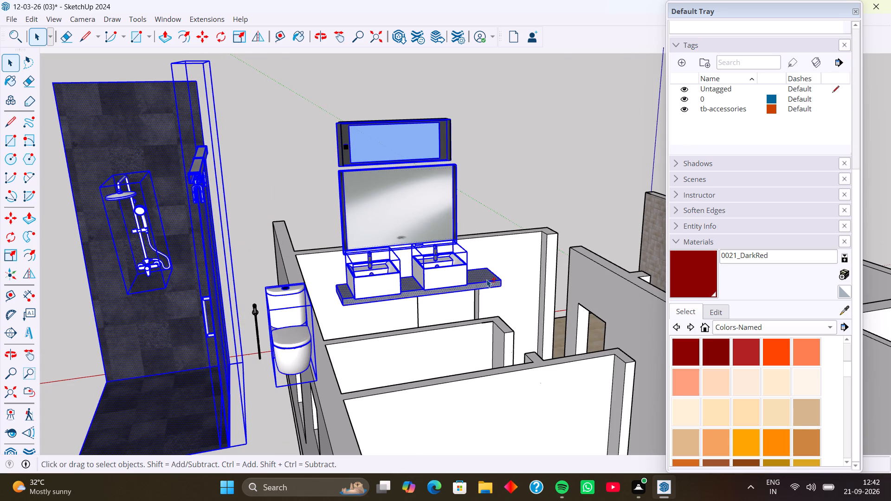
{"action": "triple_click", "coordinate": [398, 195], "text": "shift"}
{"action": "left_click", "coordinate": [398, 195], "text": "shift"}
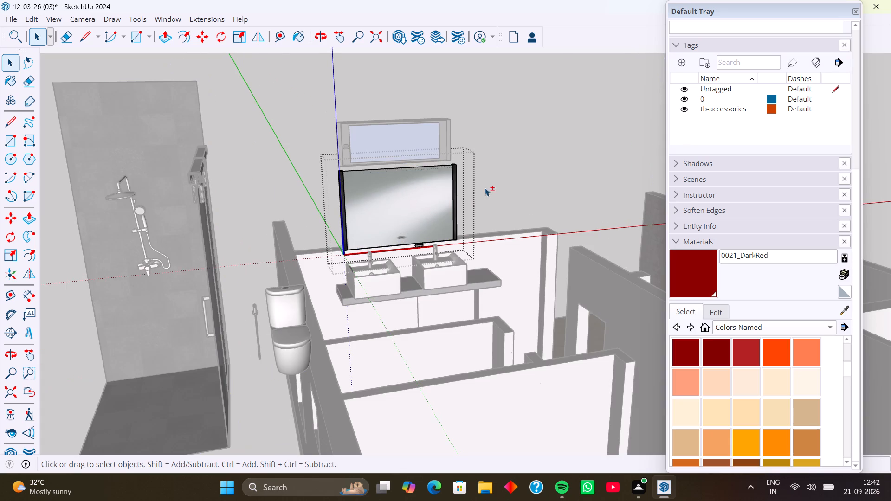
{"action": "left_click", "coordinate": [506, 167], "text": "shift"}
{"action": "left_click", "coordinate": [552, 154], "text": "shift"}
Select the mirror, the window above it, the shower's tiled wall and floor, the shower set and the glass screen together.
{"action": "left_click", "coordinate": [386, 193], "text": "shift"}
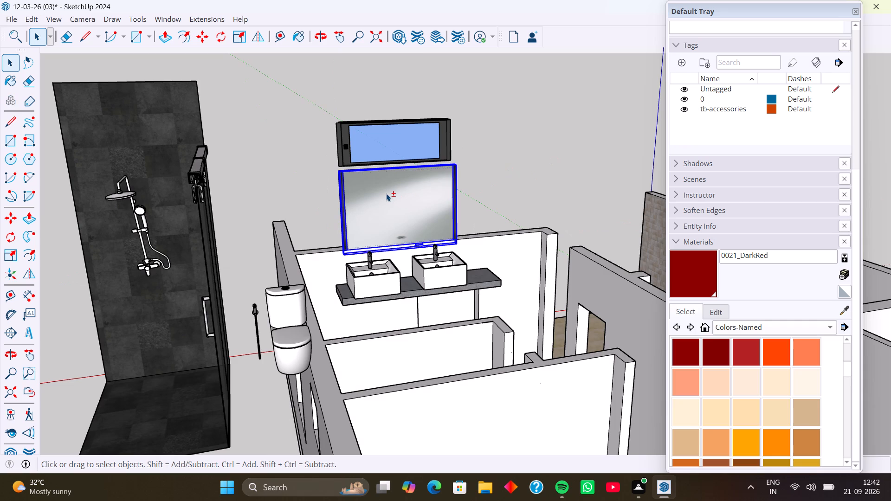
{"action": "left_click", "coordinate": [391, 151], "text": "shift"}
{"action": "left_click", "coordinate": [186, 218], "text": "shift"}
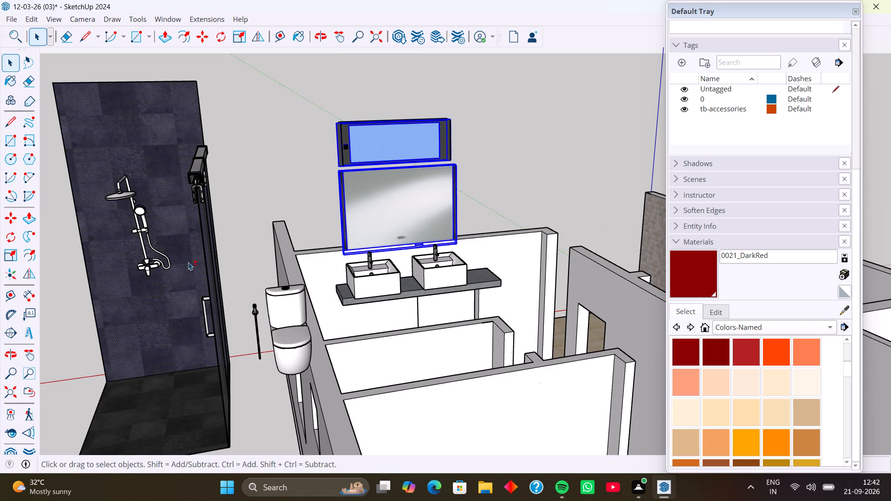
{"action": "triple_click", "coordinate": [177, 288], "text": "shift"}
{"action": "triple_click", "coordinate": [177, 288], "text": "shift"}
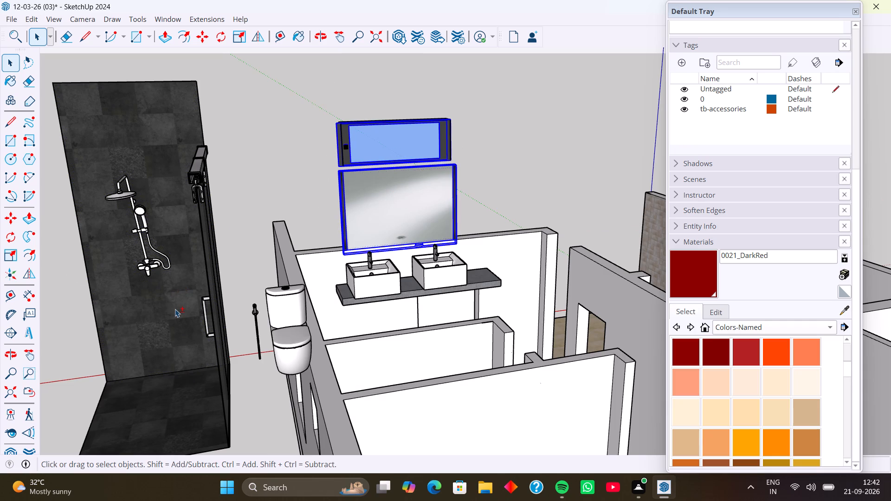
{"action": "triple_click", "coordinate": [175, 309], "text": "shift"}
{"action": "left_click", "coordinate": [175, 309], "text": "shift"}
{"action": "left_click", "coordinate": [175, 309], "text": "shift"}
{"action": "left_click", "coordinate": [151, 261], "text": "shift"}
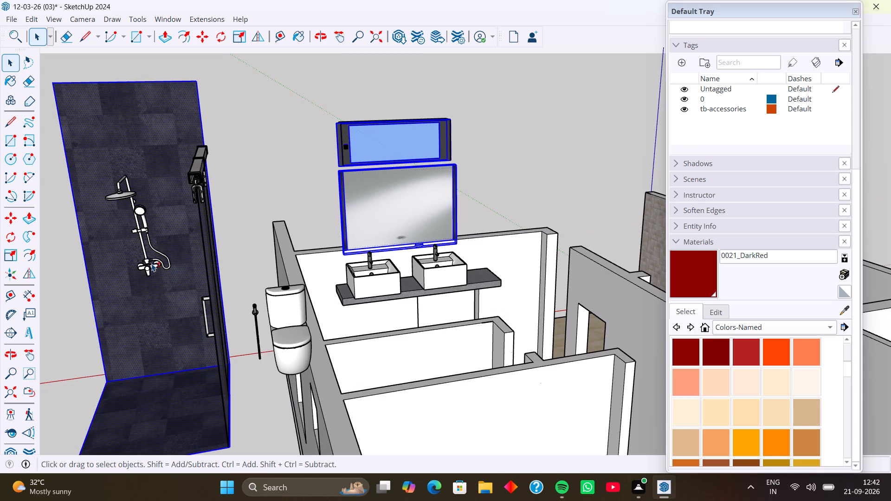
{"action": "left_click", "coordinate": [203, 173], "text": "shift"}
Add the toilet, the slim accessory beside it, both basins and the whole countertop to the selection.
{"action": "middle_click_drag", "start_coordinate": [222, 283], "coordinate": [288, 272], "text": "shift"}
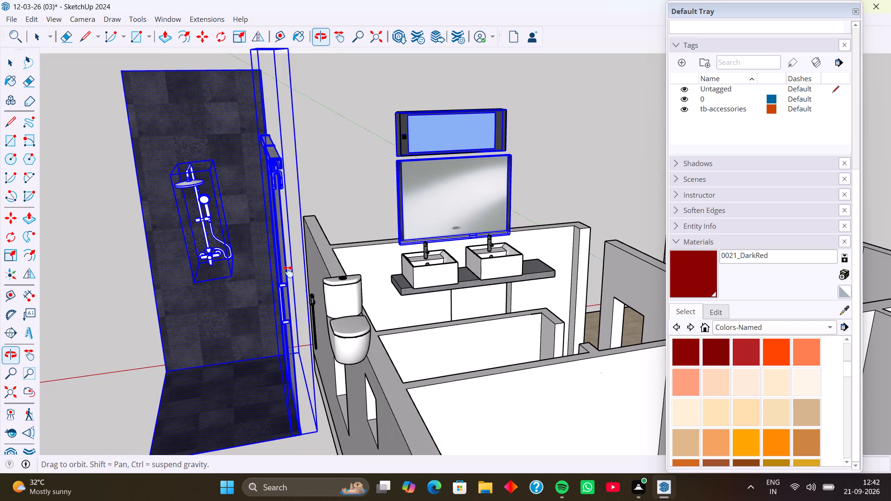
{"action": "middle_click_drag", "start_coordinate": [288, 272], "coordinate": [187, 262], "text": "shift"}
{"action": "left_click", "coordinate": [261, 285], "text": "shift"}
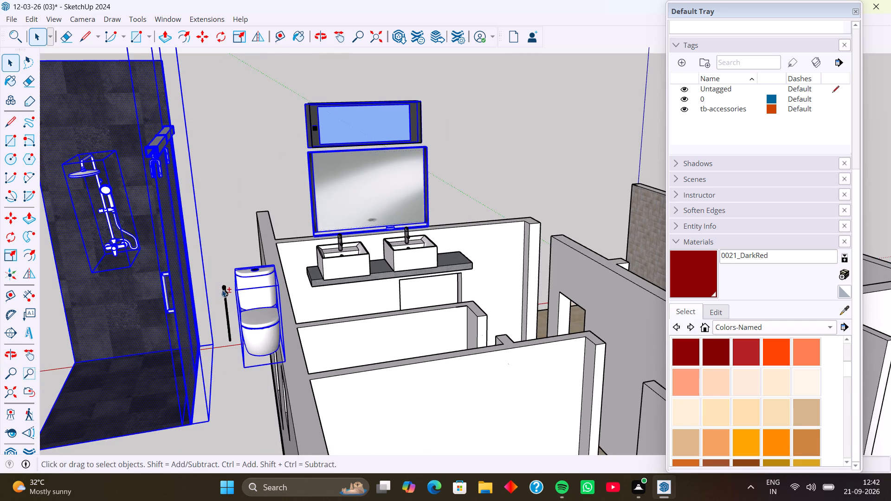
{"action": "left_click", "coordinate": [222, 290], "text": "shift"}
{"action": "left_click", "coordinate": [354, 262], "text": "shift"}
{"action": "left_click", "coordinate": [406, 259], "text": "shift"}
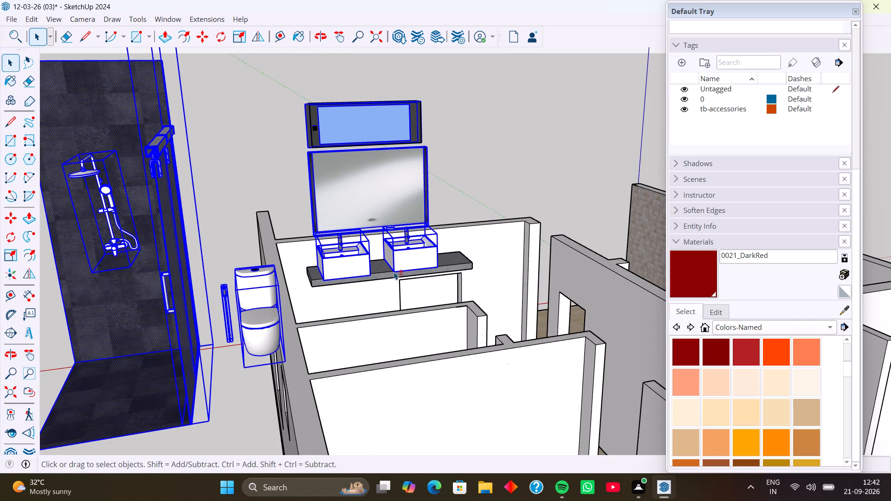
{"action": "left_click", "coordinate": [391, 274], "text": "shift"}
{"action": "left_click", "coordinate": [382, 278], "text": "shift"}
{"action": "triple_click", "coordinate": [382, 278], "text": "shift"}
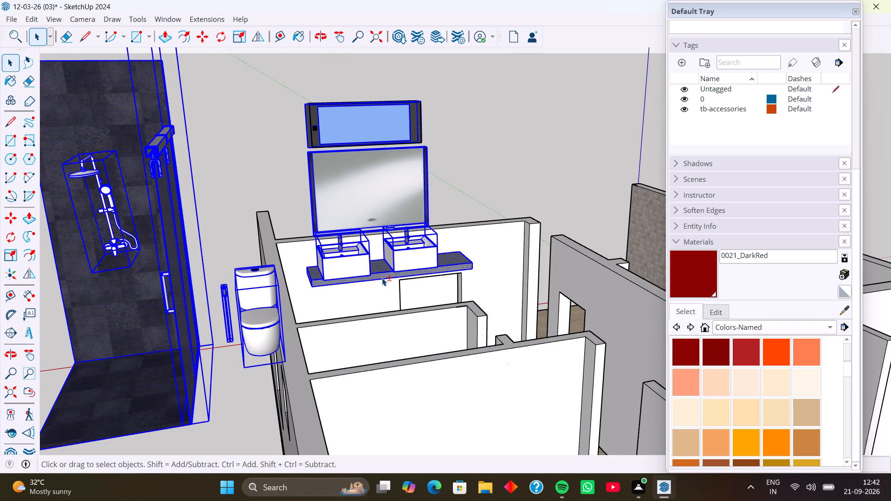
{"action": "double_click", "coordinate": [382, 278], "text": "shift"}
Examine the selected fixtures from several sides for missing or unwanted pieces, then clear the selection.
{"action": "scroll", "coordinate": [384, 229], "scroll_direction": "up", "scroll_amount": 4, "text": "shift"}
{"action": "middle_click_drag", "start_coordinate": [425, 250], "coordinate": [389, 250]}
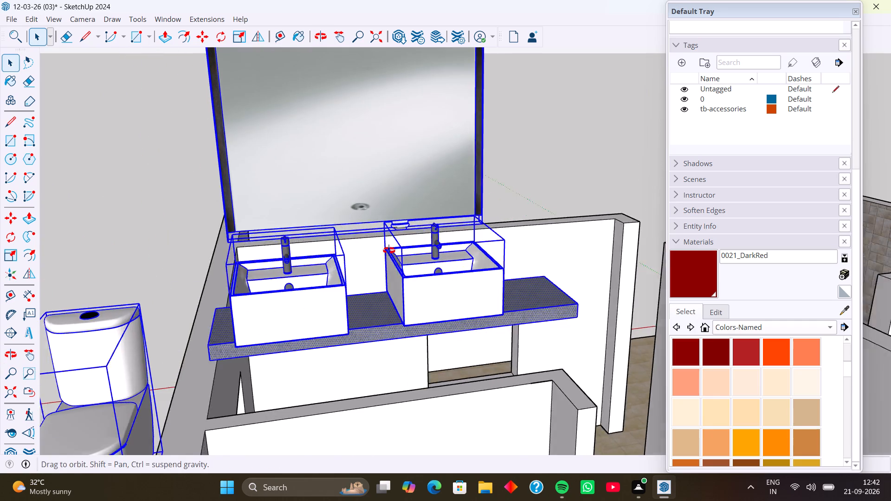
{"action": "middle_click_drag", "start_coordinate": [389, 250], "coordinate": [247, 247]}
{"action": "middle_click_drag", "start_coordinate": [421, 239], "coordinate": [261, 244]}
{"action": "middle_click_drag", "start_coordinate": [381, 243], "coordinate": [225, 266]}
{"action": "middle_click_drag", "start_coordinate": [345, 210], "coordinate": [328, 211]}
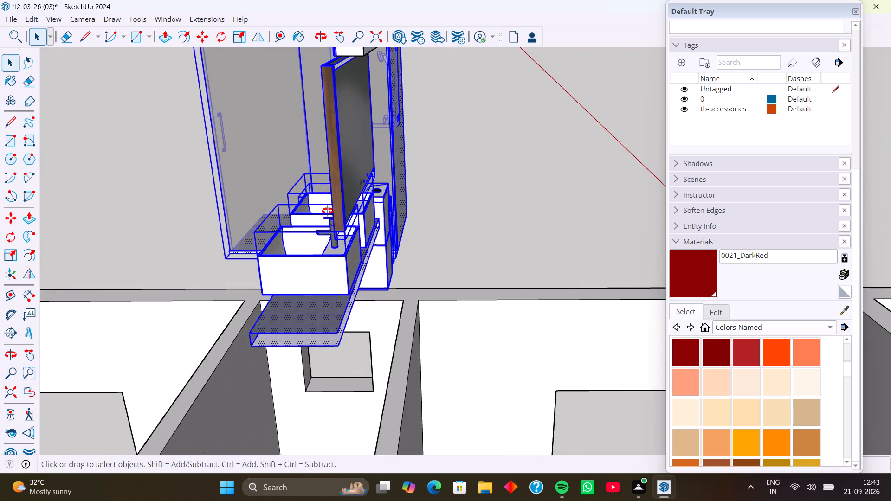
{"action": "middle_click_drag", "start_coordinate": [328, 211], "coordinate": [412, 281]}
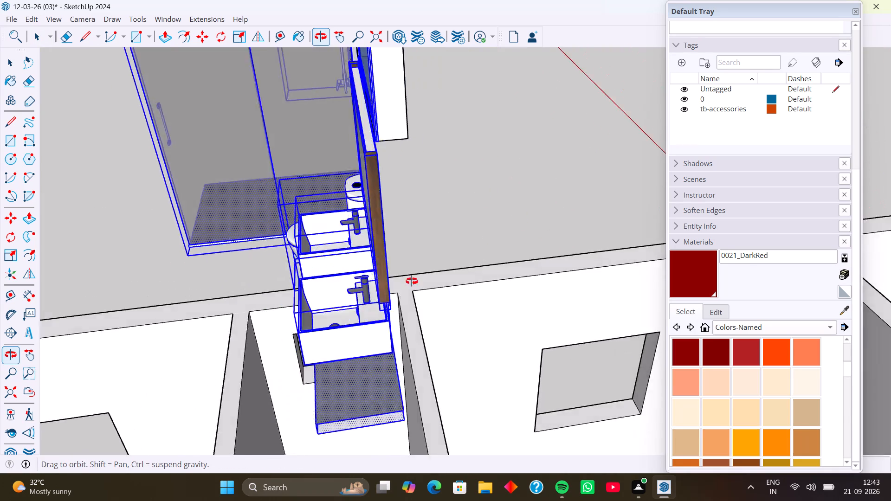
{"action": "middle_click_drag", "start_coordinate": [412, 281], "coordinate": [477, 308]}
{"action": "middle_click_drag", "start_coordinate": [402, 288], "coordinate": [541, 263]}
{"action": "scroll", "coordinate": [478, 247], "scroll_direction": "down", "scroll_amount": 4}
{"action": "middle_click_drag", "start_coordinate": [461, 271], "coordinate": [541, 254]}
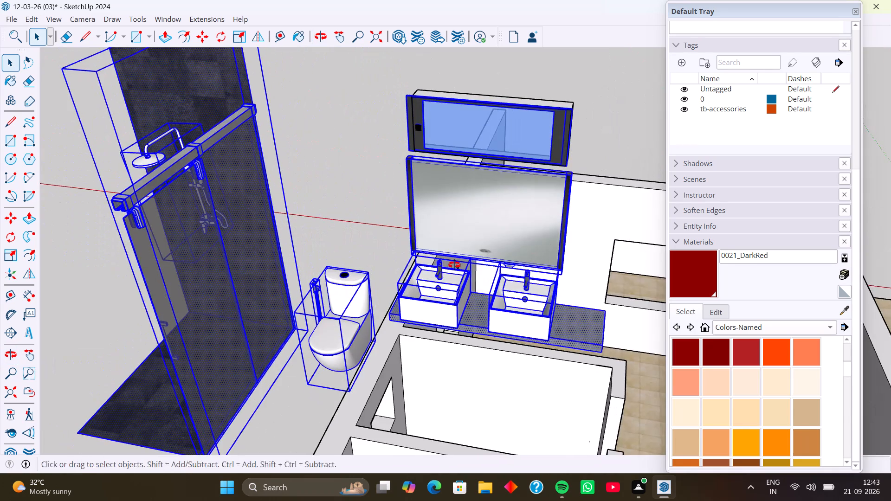
{"action": "middle_click_drag", "start_coordinate": [455, 265], "coordinate": [466, 232]}
{"action": "scroll", "coordinate": [466, 232], "scroll_direction": "down", "scroll_amount": 4}
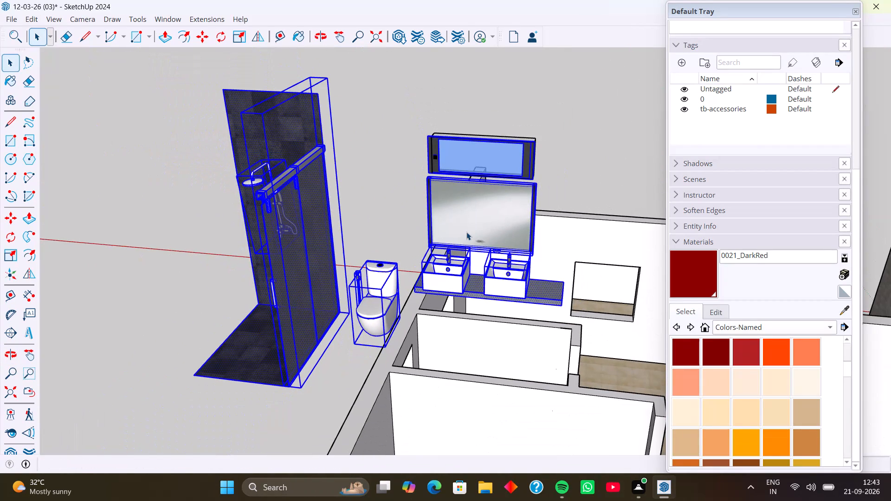
{"action": "left_click", "coordinate": [395, 206]}
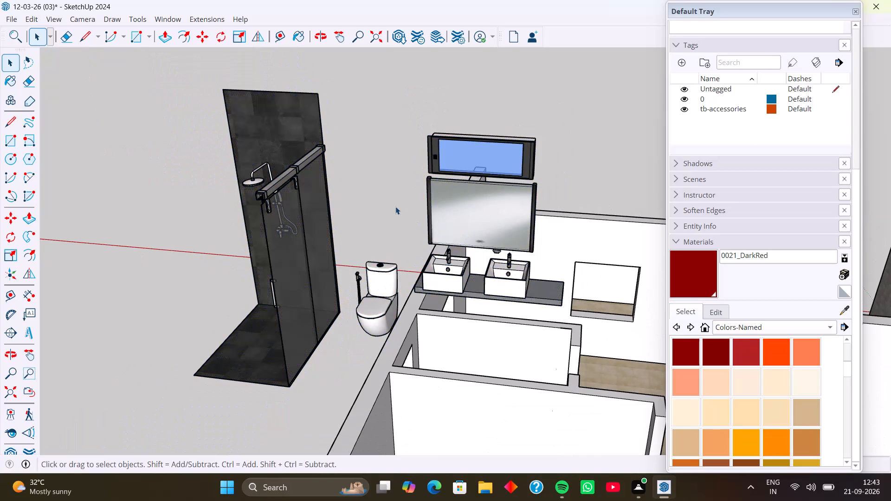
Delete the window above the mirror.
{"action": "triple_click", "coordinate": [484, 153]}
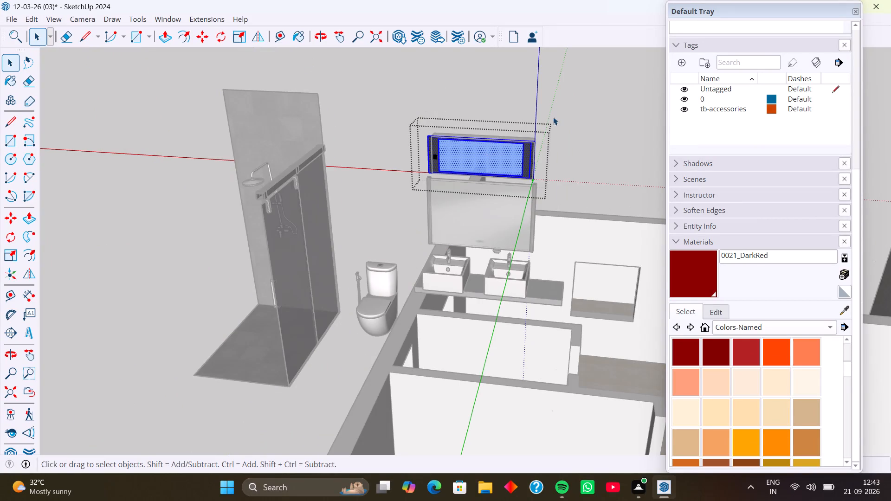
{"action": "left_click", "coordinate": [555, 116]}
{"action": "left_click", "coordinate": [506, 167]}
{"action": "key", "text": "Delete"}
Delete the leftover window surround above the mirror, including its top, side and bottom faces and the stray edges.
{"action": "left_click_drag", "start_coordinate": [521, 120], "coordinate": [515, 130]}
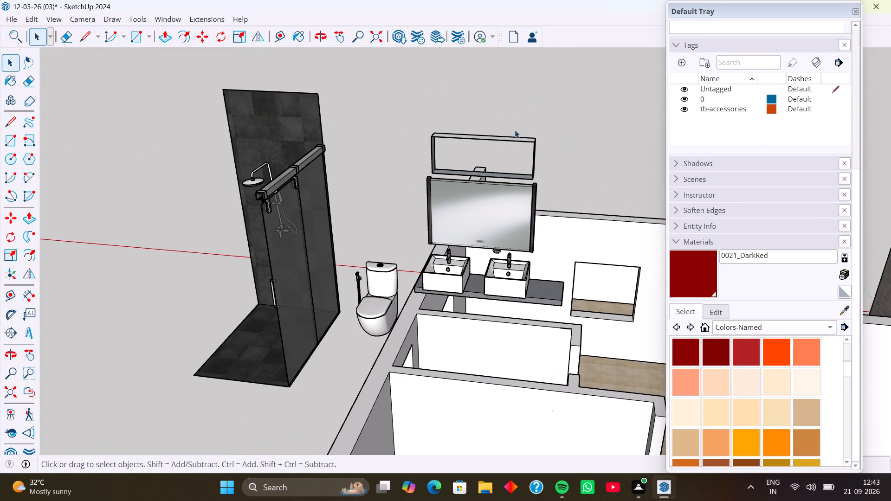
{"action": "left_click_drag", "start_coordinate": [515, 130], "coordinate": [498, 148]}
{"action": "key", "text": "Delete"}
{"action": "left_click_drag", "start_coordinate": [542, 145], "coordinate": [522, 154]}
{"action": "key", "text": "Delete"}
{"action": "left_click_drag", "start_coordinate": [438, 142], "coordinate": [426, 148]}
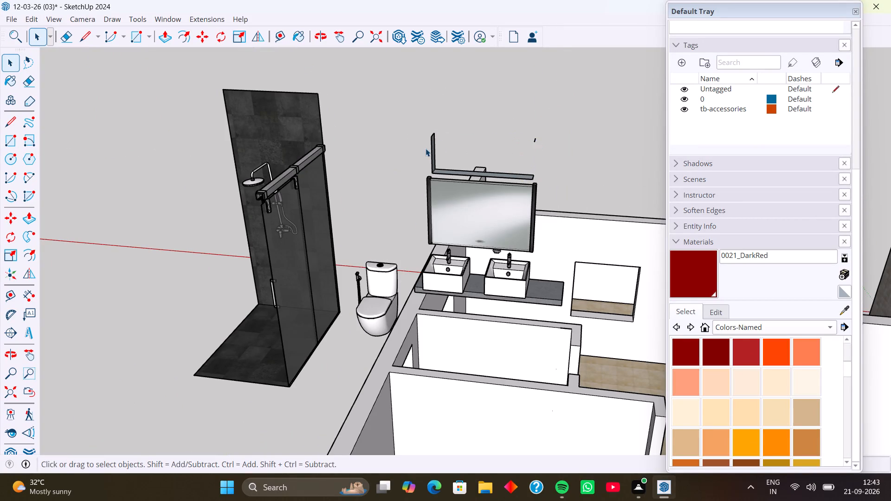
{"action": "left_click_drag", "start_coordinate": [426, 148], "coordinate": [420, 150]}
{"action": "key", "text": "Delete"}
{"action": "left_click_drag", "start_coordinate": [462, 123], "coordinate": [410, 140]}
{"action": "left_click", "coordinate": [408, 140]}
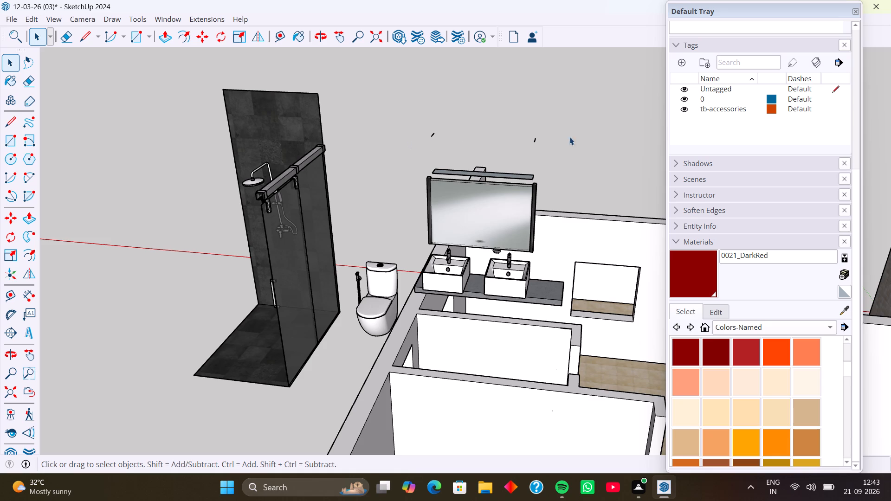
{"action": "left_click_drag", "start_coordinate": [560, 125], "coordinate": [389, 144]}
{"action": "key", "text": "Delete"}
{"action": "left_click", "coordinate": [526, 173]}
{"action": "double_click", "coordinate": [526, 173]}
{"action": "triple_click", "coordinate": [526, 176]}
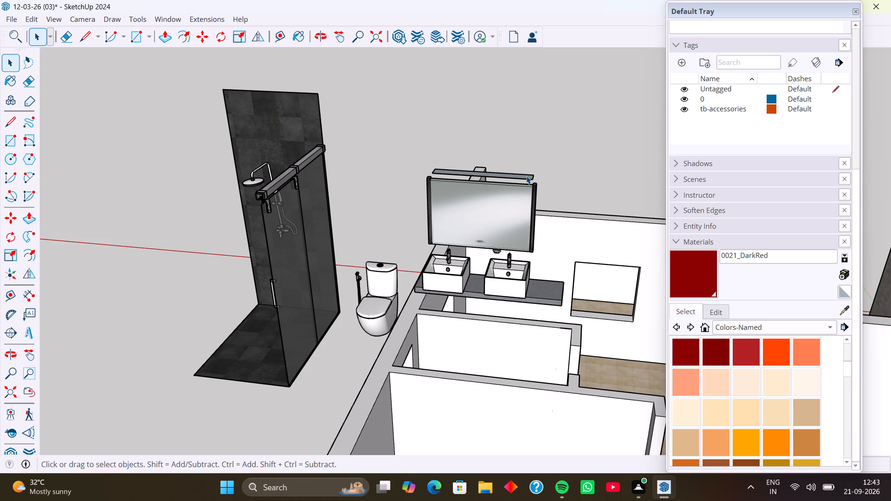
{"action": "left_click", "coordinate": [526, 176]}
{"action": "key", "text": "Delete"}
Select the mirror, both basins, the toilet, the slim accessory beside it and the whole countertop together.
{"action": "scroll", "coordinate": [457, 194], "scroll_direction": "down", "scroll_amount": 3}
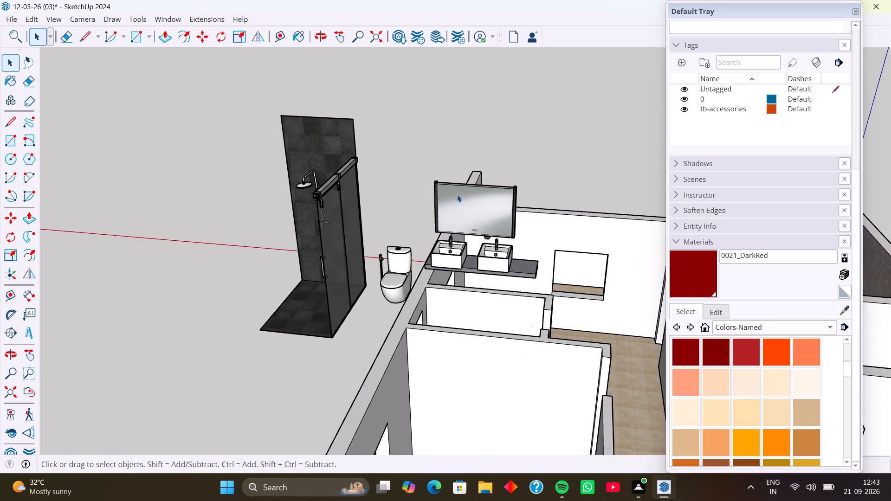
{"action": "scroll", "coordinate": [457, 194], "scroll_direction": "down", "scroll_amount": 1}
{"action": "middle_click_drag", "start_coordinate": [467, 235], "coordinate": [482, 201]}
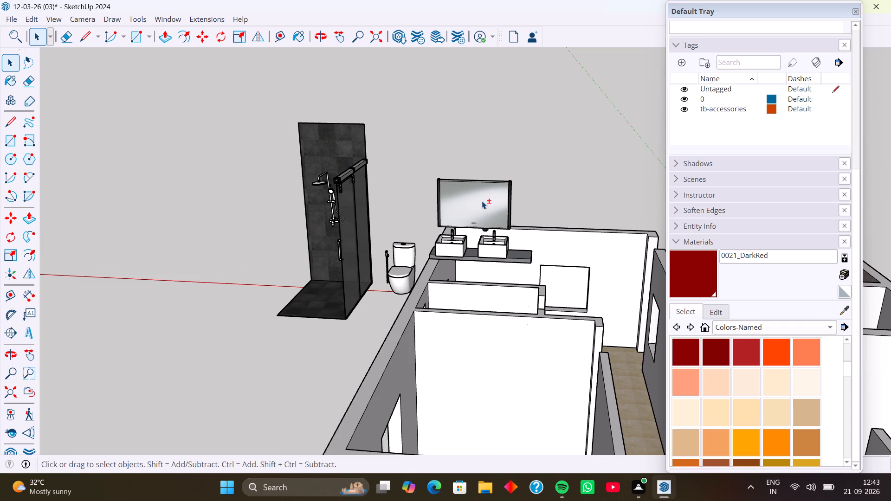
{"action": "left_click", "coordinate": [482, 201], "text": "shift"}
{"action": "left_click", "coordinate": [498, 243], "text": "shift"}
{"action": "left_click", "coordinate": [452, 244], "text": "shift"}
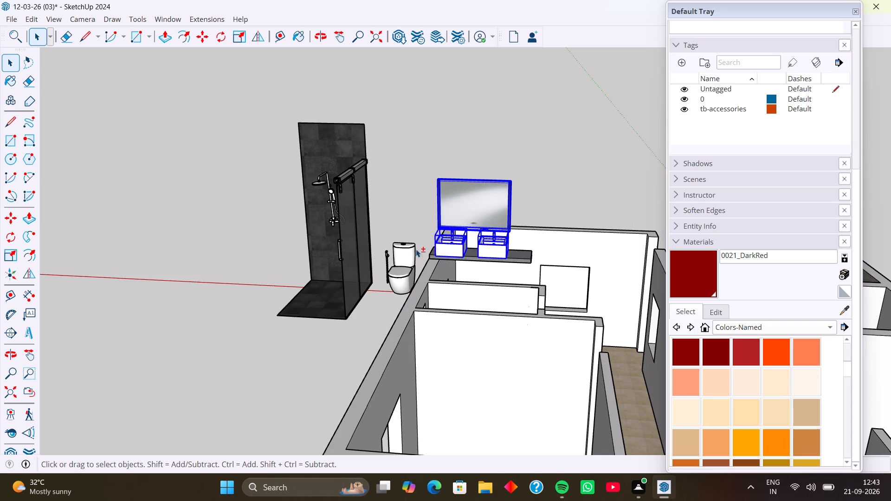
{"action": "left_click", "coordinate": [407, 251], "text": "shift"}
{"action": "left_click", "coordinate": [388, 259], "text": "shift"}
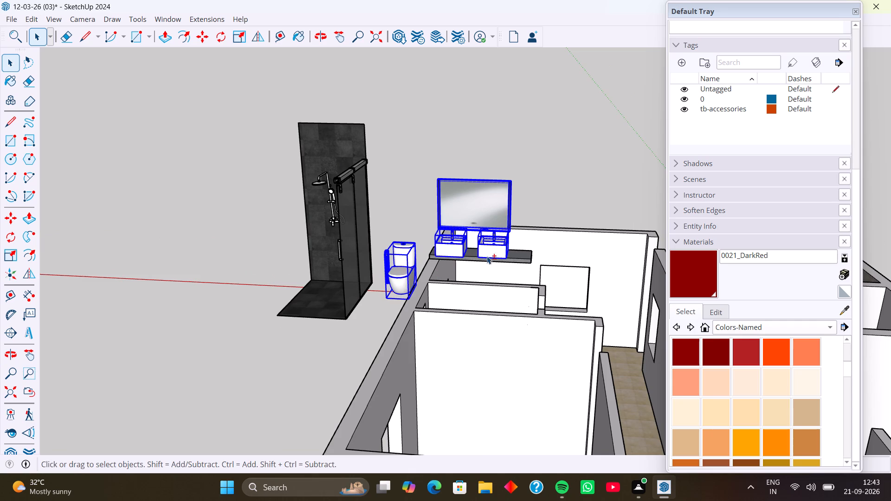
{"action": "left_click", "coordinate": [512, 260], "text": "shift"}
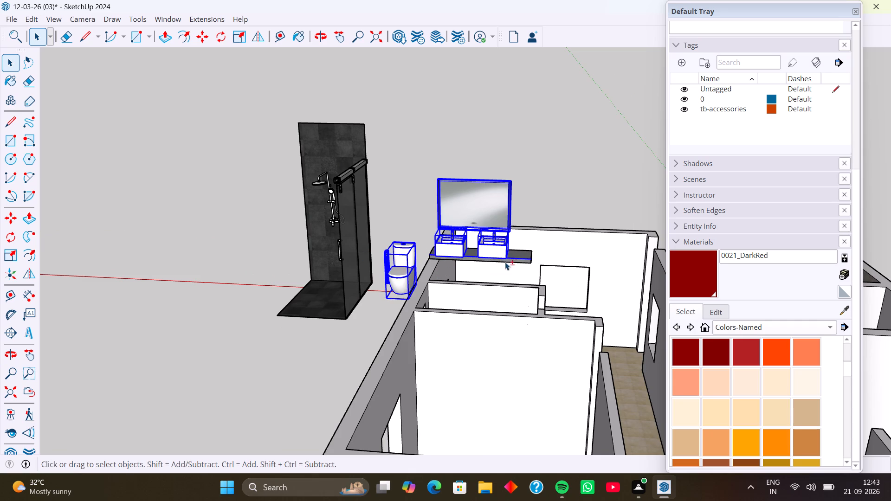
{"action": "triple_click", "coordinate": [512, 258], "text": "shift"}
{"action": "left_click", "coordinate": [512, 258], "text": "shift"}
{"action": "left_click", "coordinate": [519, 257], "text": "shift"}
{"action": "triple_click", "coordinate": [523, 260], "text": "shift"}
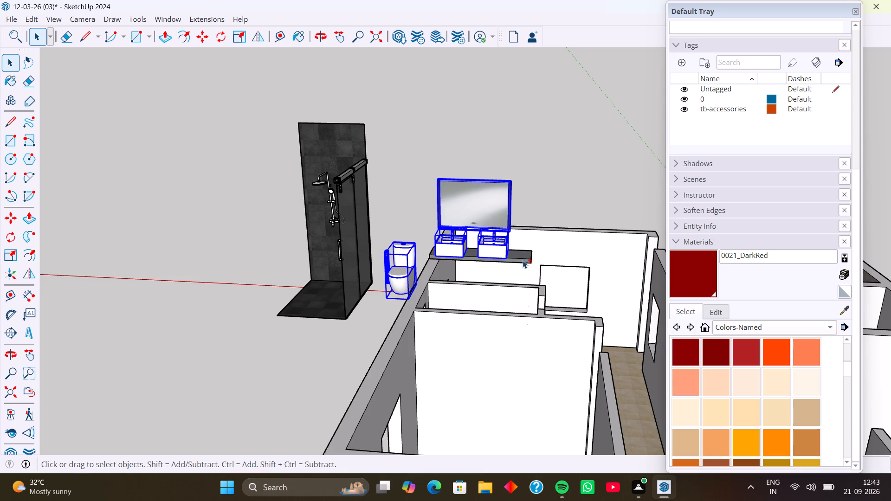
{"action": "left_click", "coordinate": [523, 260], "text": "shift"}
{"action": "middle_click_drag", "start_coordinate": [507, 274], "coordinate": [566, 271]}
{"action": "scroll", "coordinate": [495, 244], "scroll_direction": "up", "scroll_amount": 3}
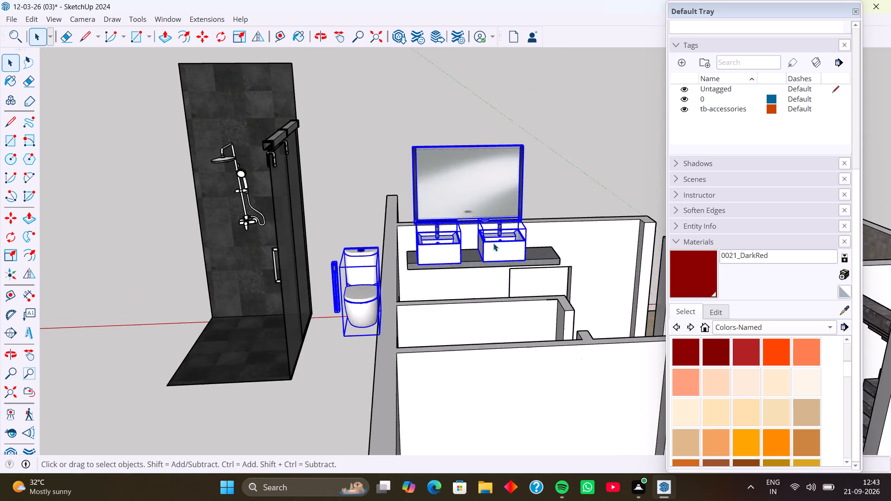
{"action": "scroll", "coordinate": [493, 243], "scroll_direction": "up", "scroll_amount": 5}
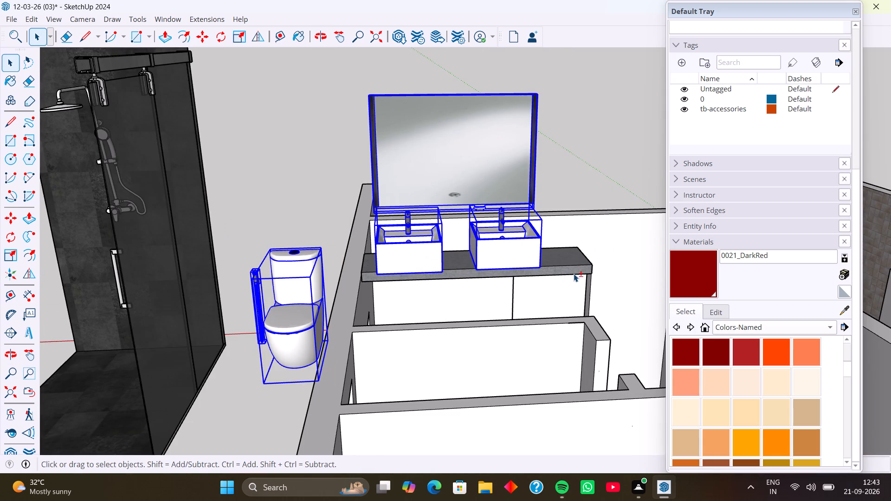
{"action": "triple_click", "coordinate": [572, 272], "text": "shift"}
{"action": "double_click", "coordinate": [572, 272], "text": "shift"}
Add the shower's tiled wall and floor, shower set and glass screen to the selection and make everything one group.
{"action": "scroll", "coordinate": [345, 285], "scroll_direction": "down", "scroll_amount": 4}
{"action": "middle_click_drag", "start_coordinate": [308, 307], "coordinate": [473, 288]}
{"action": "triple_click", "coordinate": [376, 258], "text": "shift"}
{"action": "double_click", "coordinate": [376, 258], "text": "shift"}
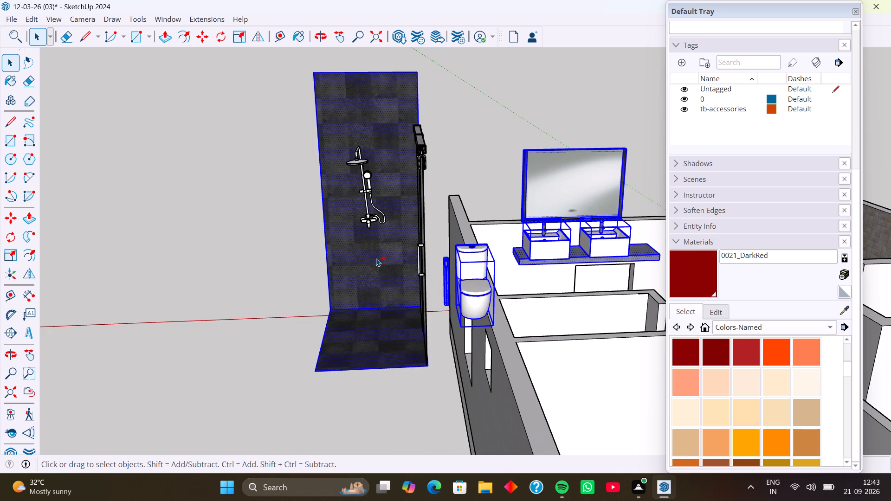
{"action": "left_click", "coordinate": [368, 220], "text": "shift"}
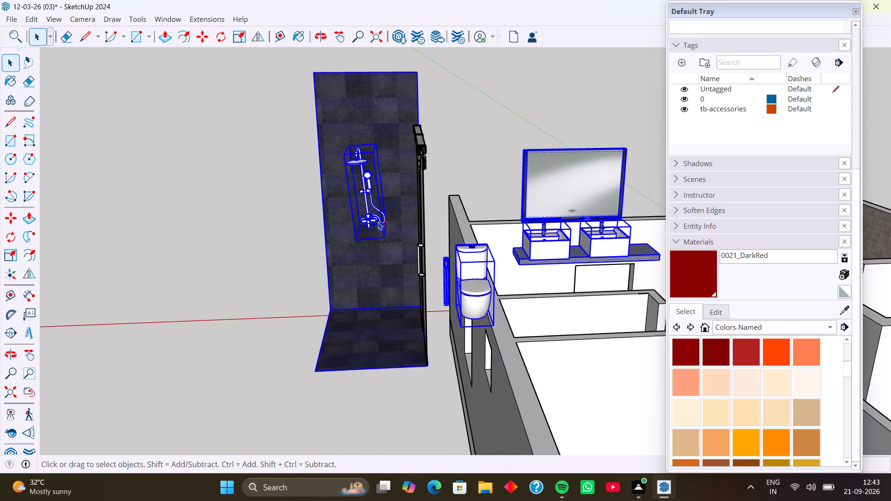
{"action": "left_click", "coordinate": [421, 149], "text": "shift"}
{"action": "scroll", "coordinate": [423, 277], "scroll_direction": "down", "scroll_amount": 5}
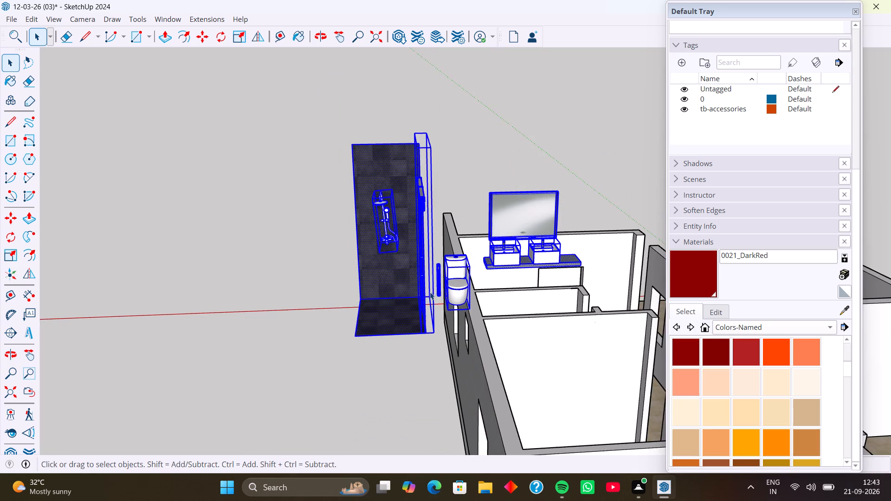
{"action": "middle_click_drag", "start_coordinate": [437, 304], "coordinate": [419, 353]}
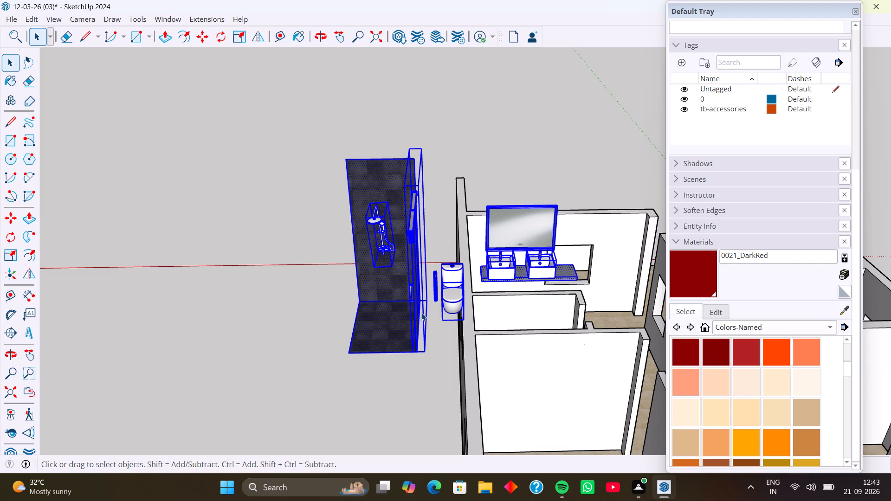
{"action": "right_click", "coordinate": [398, 278]}
{"action": "left_click", "coordinate": [459, 121]}
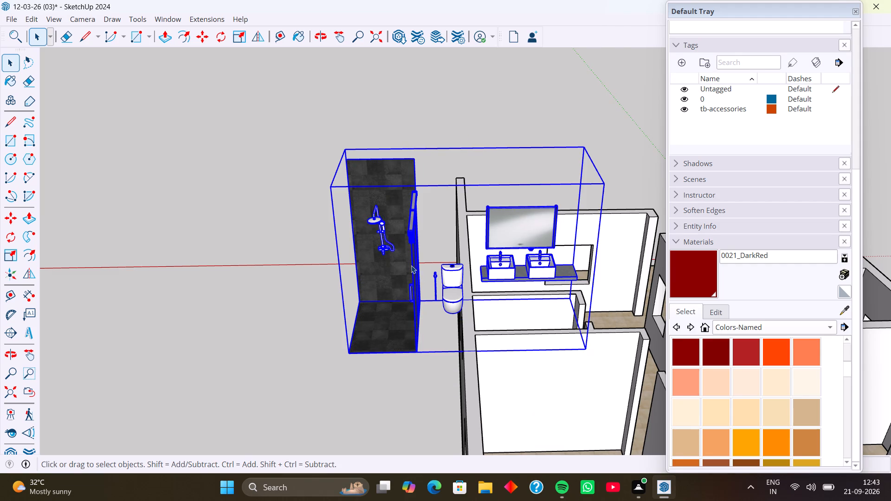
Scale the bathroom fixtures group along the red axis to roughly half its width, shrinking it from the shower side.
{"action": "key", "text": "s"}
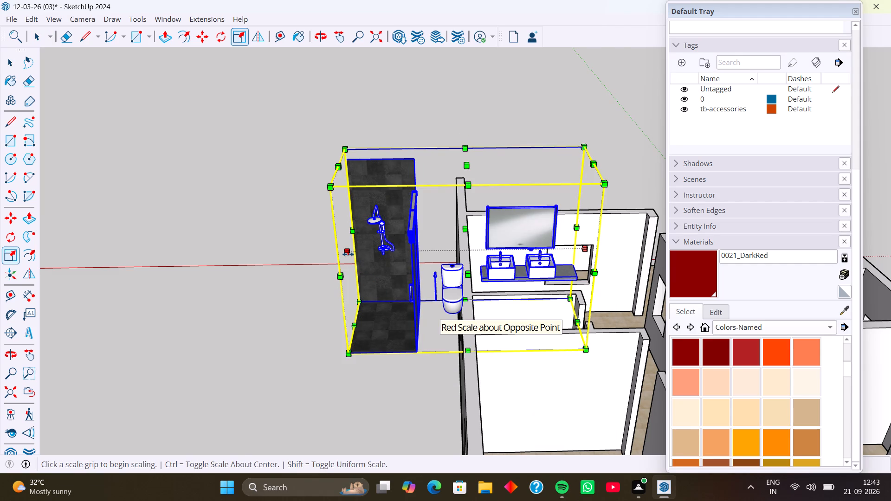
{"action": "left_click", "coordinate": [348, 254]}
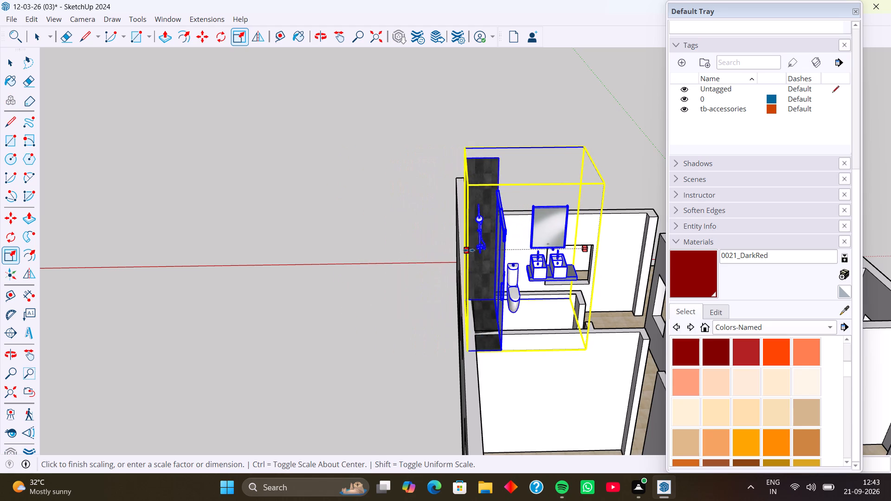
{"action": "left_click", "coordinate": [476, 250]}
Stretch the group slightly along the red and blue axes from its lower edge at the basin end.
{"action": "middle_click_drag", "start_coordinate": [534, 280], "coordinate": [520, 282]}
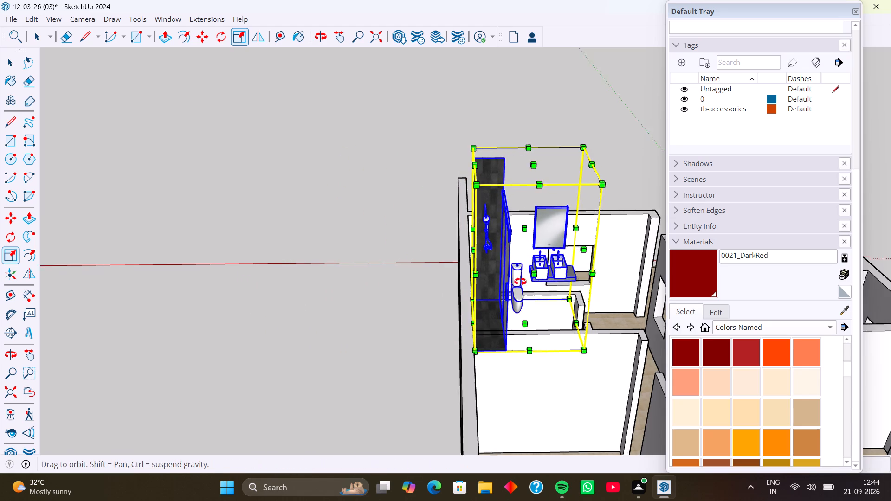
{"action": "middle_click_drag", "start_coordinate": [520, 282], "coordinate": [471, 283]}
{"action": "middle_click_drag", "start_coordinate": [550, 306], "coordinate": [459, 298]}
{"action": "scroll", "coordinate": [564, 321], "scroll_direction": "up", "scroll_amount": 1}
{"action": "middle_click_drag", "start_coordinate": [559, 322], "coordinate": [423, 320]}
{"action": "middle_click_drag", "start_coordinate": [518, 329], "coordinate": [464, 330]}
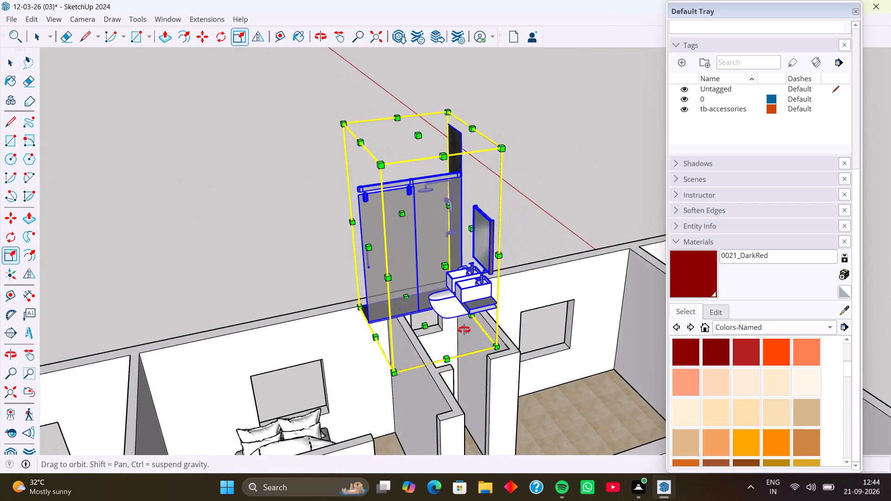
{"action": "middle_click_drag", "start_coordinate": [464, 330], "coordinate": [437, 328]}
{"action": "middle_click_drag", "start_coordinate": [506, 343], "coordinate": [481, 344]}
{"action": "middle_click_drag", "start_coordinate": [481, 344], "coordinate": [452, 351]}
{"action": "middle_click_drag", "start_coordinate": [449, 332], "coordinate": [366, 349]}
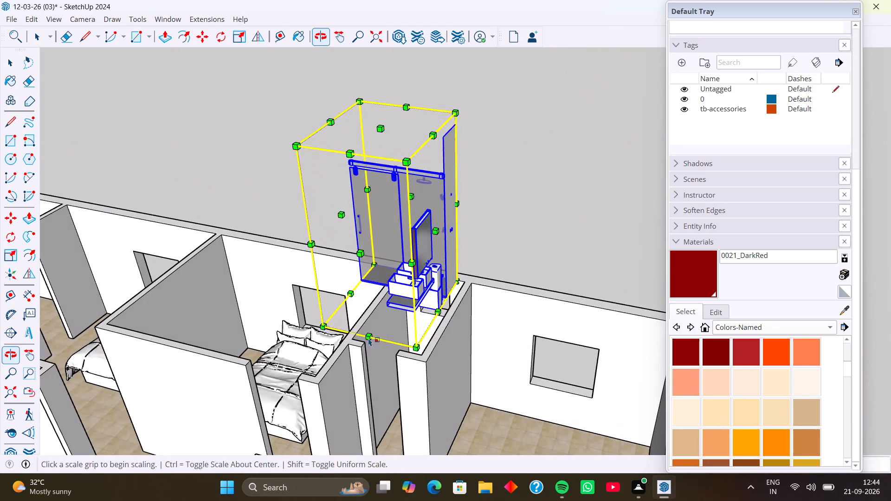
{"action": "middle_click_drag", "start_coordinate": [451, 319], "coordinate": [336, 336]}
{"action": "scroll", "coordinate": [356, 329], "scroll_direction": "up", "scroll_amount": 3}
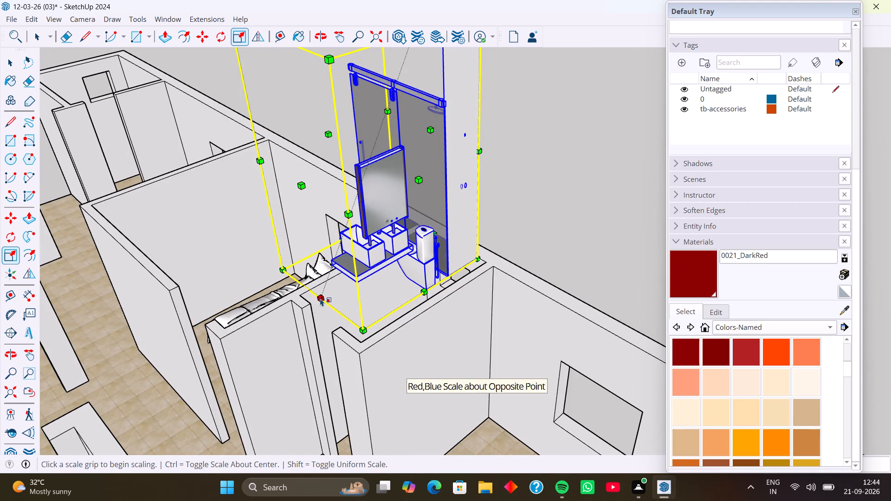
{"action": "left_click", "coordinate": [320, 298]}
{"action": "left_click", "coordinate": [311, 302]}
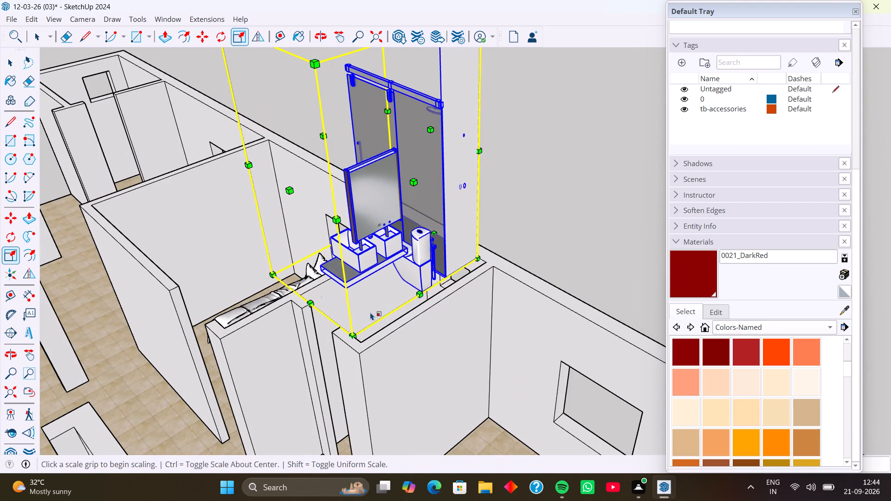
Move the fixtures group by its lower corner onto the inner top corner of the small room's wall.
{"action": "middle_click_drag", "start_coordinate": [372, 312], "coordinate": [313, 325]}
{"action": "scroll", "coordinate": [346, 307], "scroll_direction": "down", "scroll_amount": 3}
{"action": "middle_click_drag", "start_coordinate": [346, 307], "coordinate": [381, 339]}
{"action": "middle_click_drag", "start_coordinate": [373, 337], "coordinate": [457, 312]}
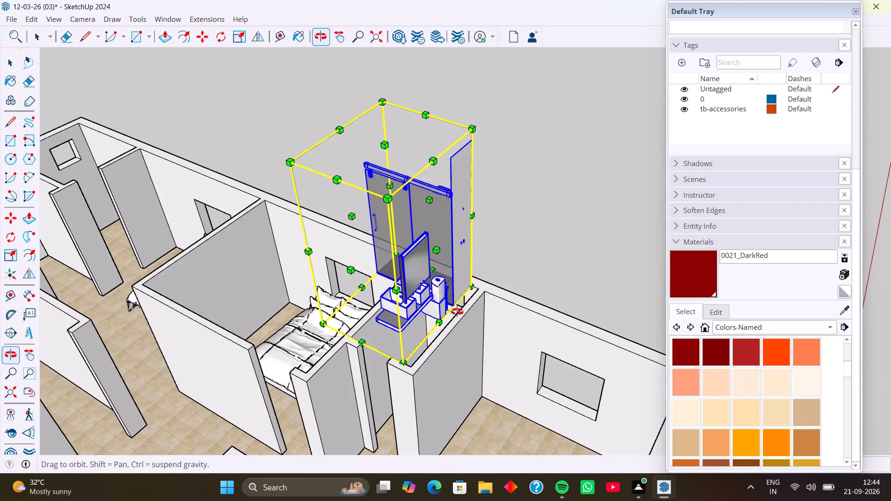
{"action": "middle_click_drag", "start_coordinate": [457, 312], "coordinate": [458, 309]}
{"action": "key", "text": "m"}
{"action": "middle_click_drag", "start_coordinate": [448, 281], "coordinate": [488, 270]}
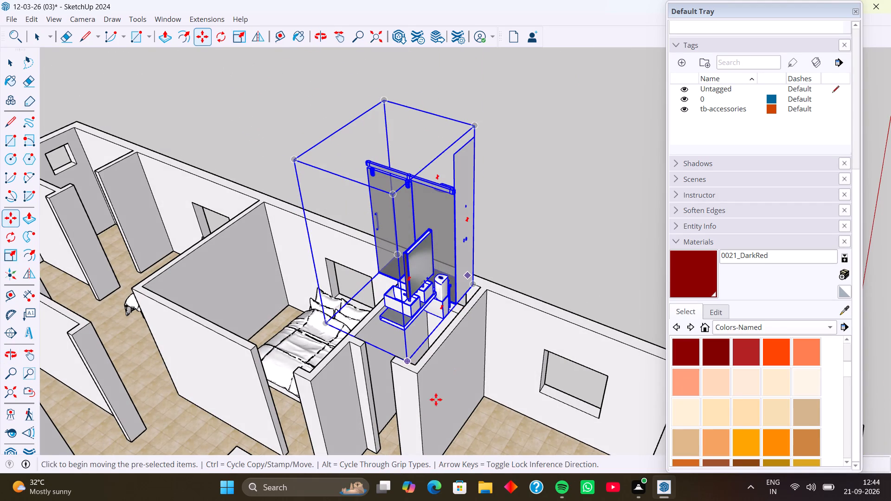
{"action": "middle_click_drag", "start_coordinate": [410, 392], "coordinate": [445, 293]}
{"action": "middle_click_drag", "start_coordinate": [438, 345], "coordinate": [446, 308]}
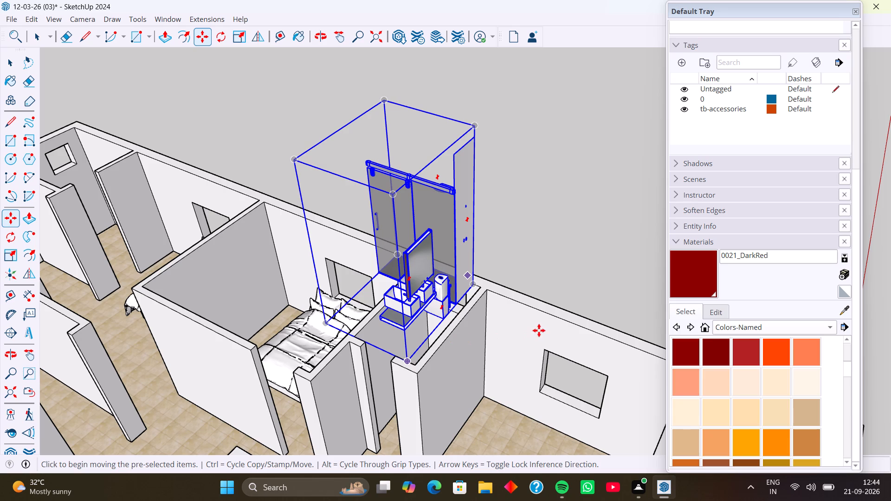
{"action": "scroll", "coordinate": [536, 331], "scroll_direction": "down", "scroll_amount": 5}
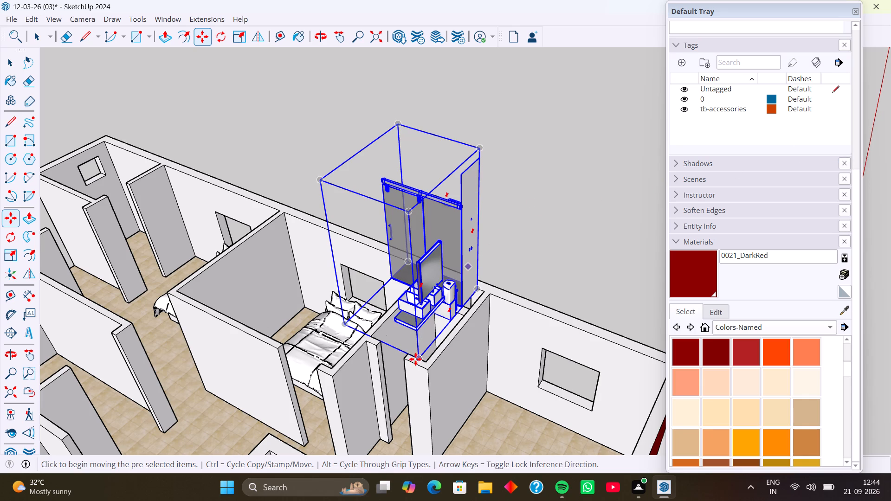
{"action": "middle_click_drag", "start_coordinate": [418, 360], "coordinate": [432, 251]}
{"action": "scroll", "coordinate": [551, 281], "scroll_direction": "down", "scroll_amount": 6}
{"action": "scroll", "coordinate": [548, 288], "scroll_direction": "up", "scroll_amount": 5}
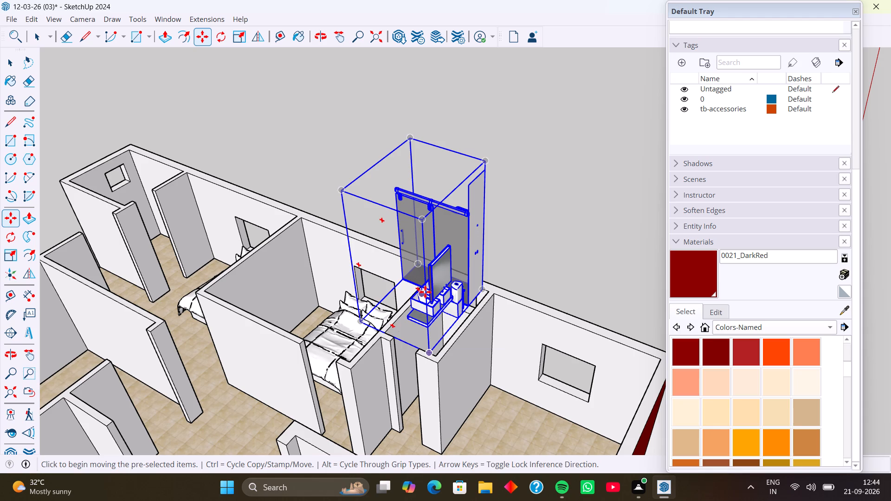
{"action": "scroll", "coordinate": [431, 351], "scroll_direction": "down", "scroll_amount": 2}
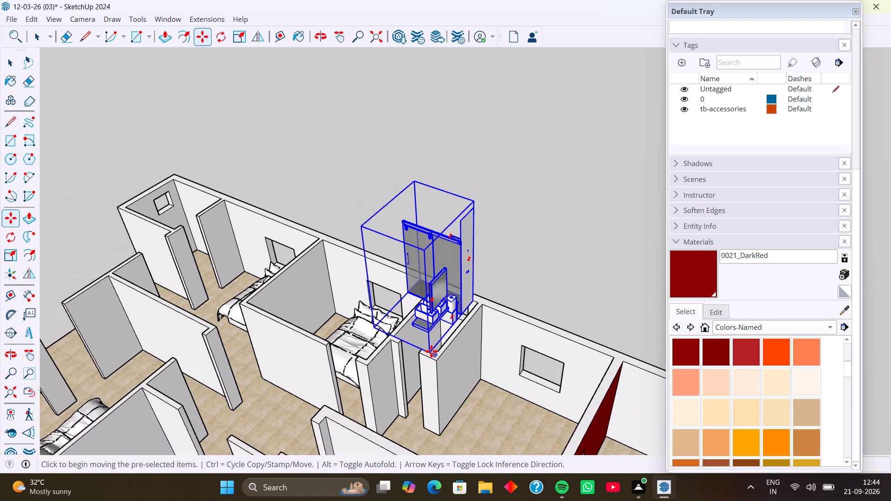
{"action": "scroll", "coordinate": [431, 351], "scroll_direction": "up", "scroll_amount": 11}
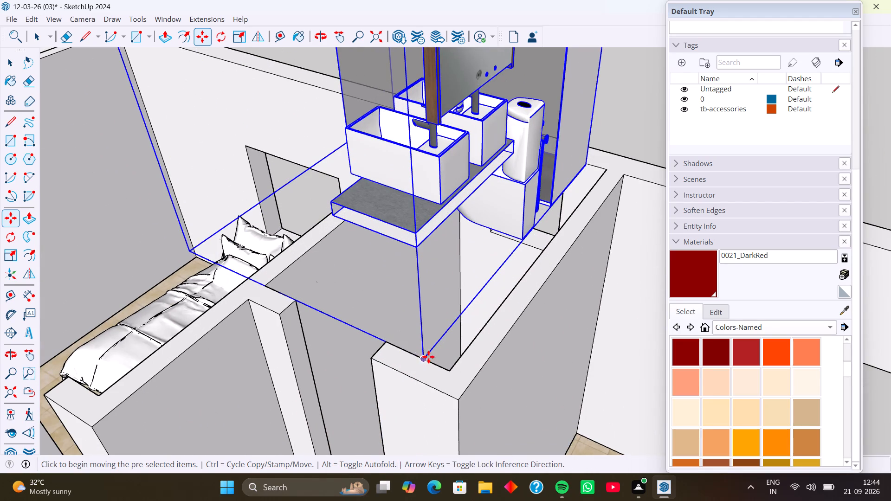
{"action": "left_click", "coordinate": [424, 358]}
{"action": "scroll", "coordinate": [457, 371], "scroll_direction": "down", "scroll_amount": 3}
{"action": "left_click", "coordinate": [455, 368]}
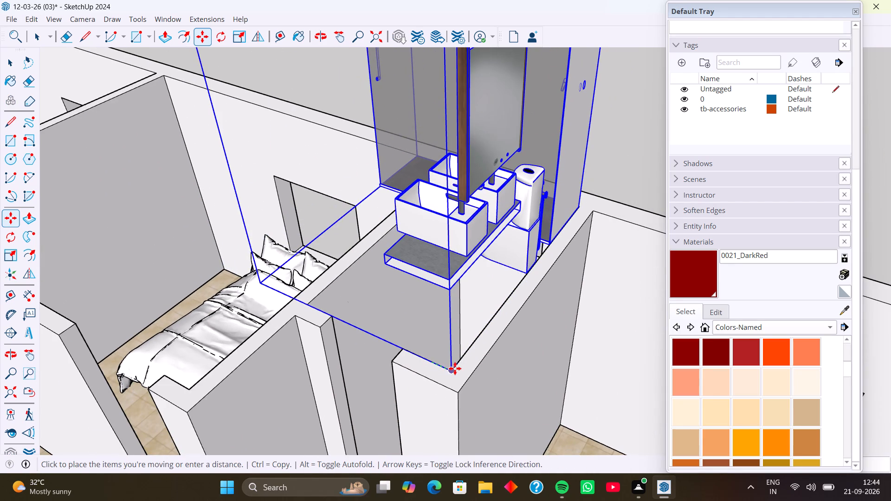
Lower the fixtures group straight down along the blue axis from the wall top to floor level.
{"action": "left_click", "coordinate": [452, 369]}
{"action": "scroll", "coordinate": [457, 403], "scroll_direction": "down", "scroll_amount": 3}
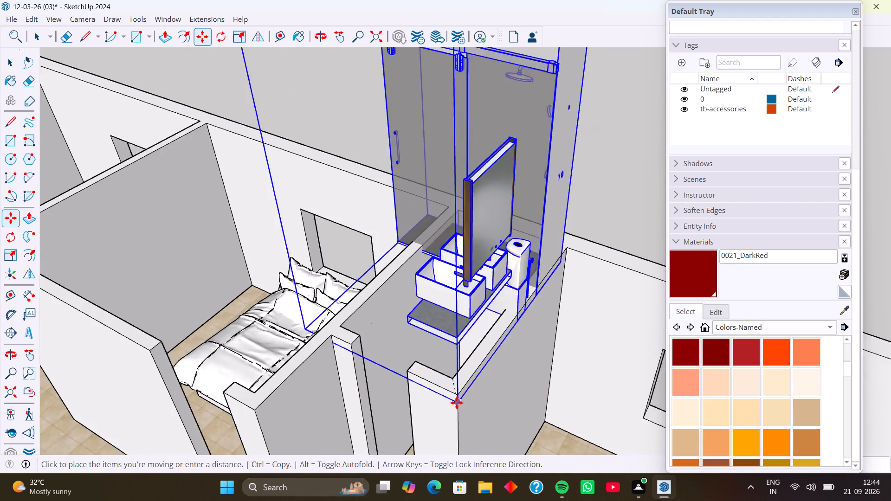
{"action": "scroll", "coordinate": [457, 403], "scroll_direction": "down", "scroll_amount": 2}
{"action": "middle_click_drag", "start_coordinate": [457, 403], "coordinate": [456, 311]}
{"action": "scroll", "coordinate": [456, 311], "scroll_direction": "down", "scroll_amount": 3}
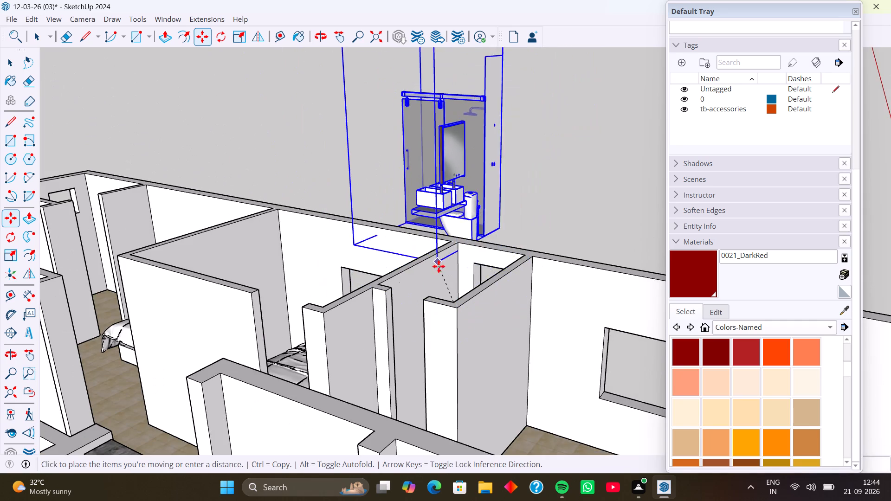
{"action": "middle_click_drag", "start_coordinate": [458, 319], "coordinate": [450, 246], "text": "shift"}
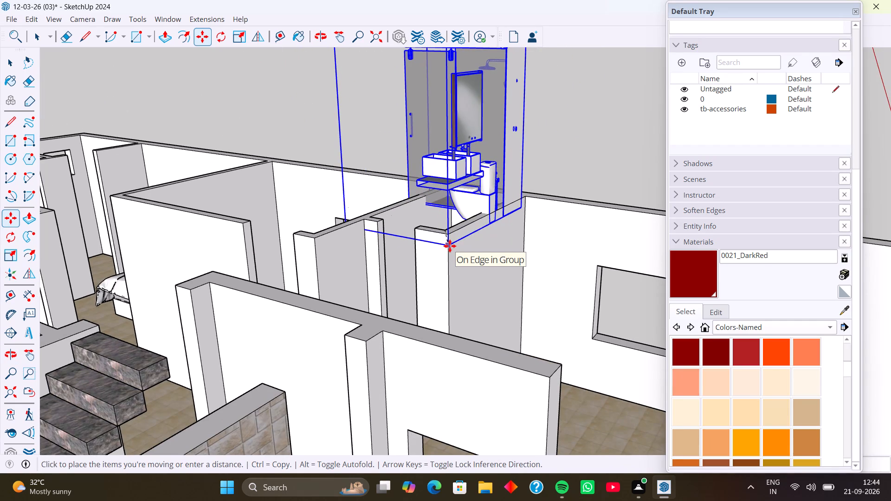
{"action": "key", "text": "Up"}
{"action": "scroll", "coordinate": [475, 311], "scroll_direction": "down", "scroll_amount": 2}
{"action": "middle_click_drag", "start_coordinate": [477, 313], "coordinate": [344, 332]}
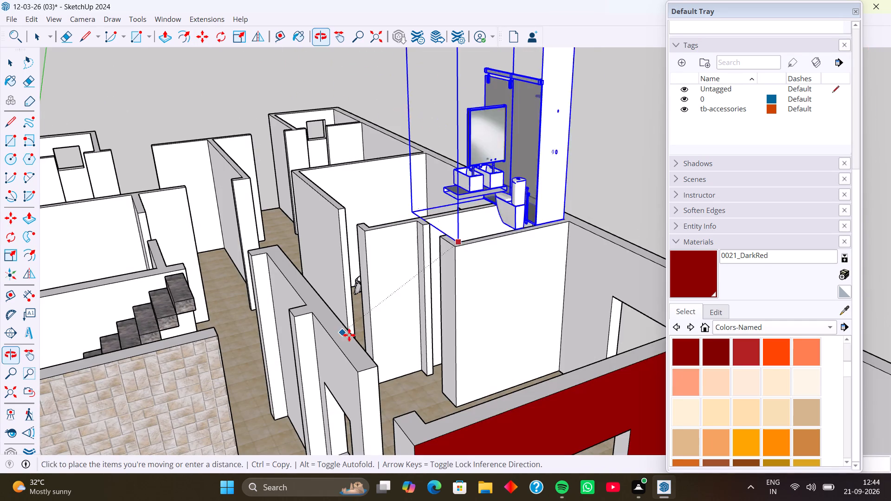
{"action": "middle_click_drag", "start_coordinate": [453, 364], "coordinate": [452, 386]}
{"action": "left_click", "coordinate": [454, 408]}
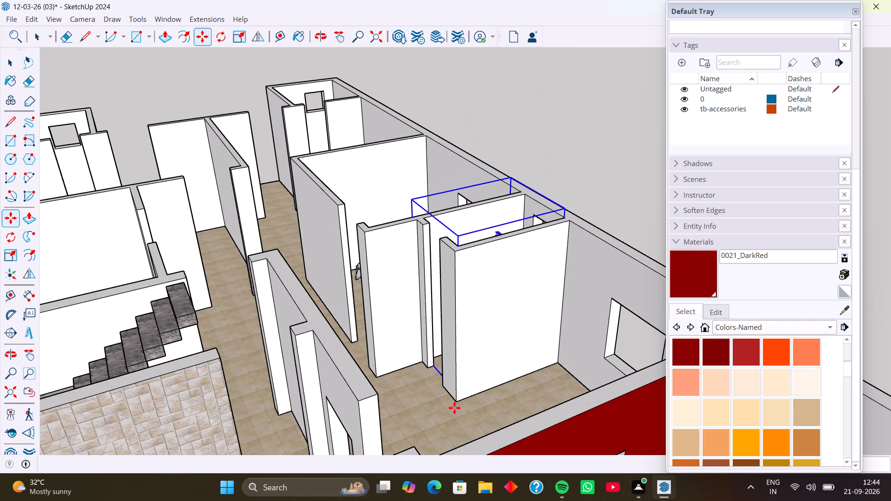
Scale the group along one axis from the bedroom side until it meets the small room's inner wall, and deselect it.
{"action": "middle_click_drag", "start_coordinate": [445, 356], "coordinate": [527, 395]}
{"action": "middle_click_drag", "start_coordinate": [465, 342], "coordinate": [564, 381]}
{"action": "middle_click_drag", "start_coordinate": [458, 314], "coordinate": [555, 319]}
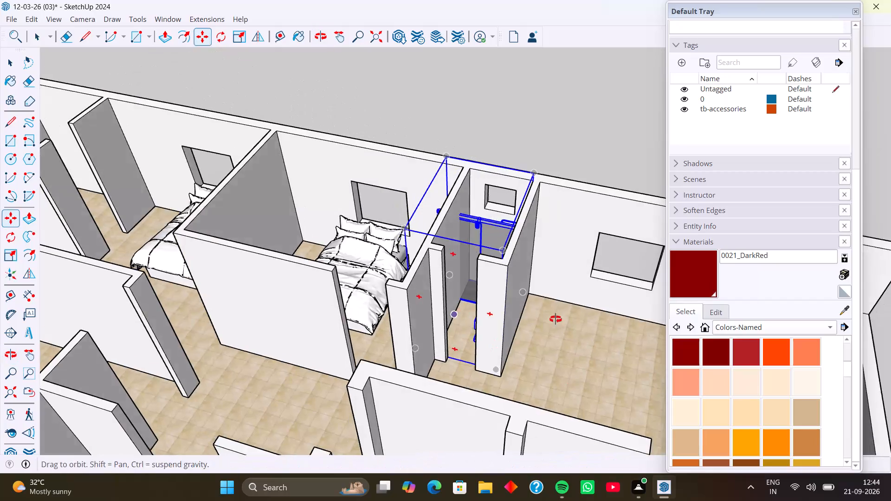
{"action": "middle_click_drag", "start_coordinate": [555, 319], "coordinate": [558, 319]}
{"action": "middle_click_drag", "start_coordinate": [510, 309], "coordinate": [541, 309]}
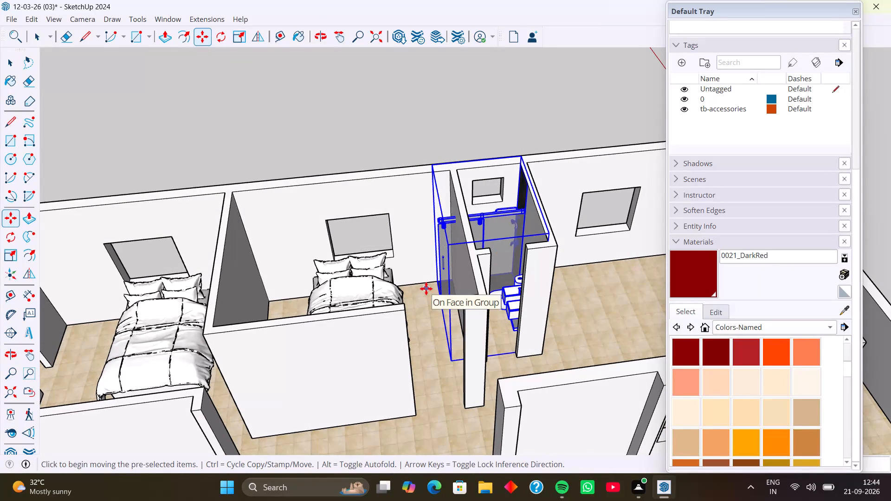
{"action": "key", "text": "s"}
{"action": "middle_click_drag", "start_coordinate": [431, 285], "coordinate": [512, 291]}
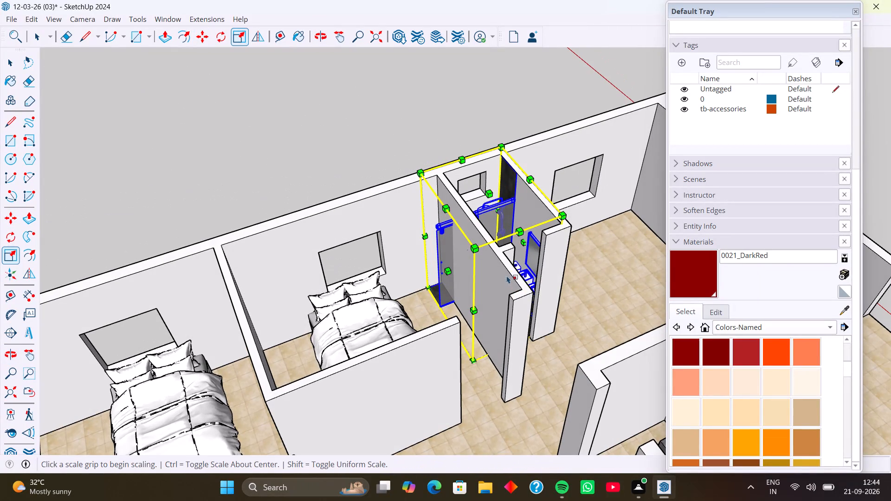
{"action": "left_click", "coordinate": [445, 275]}
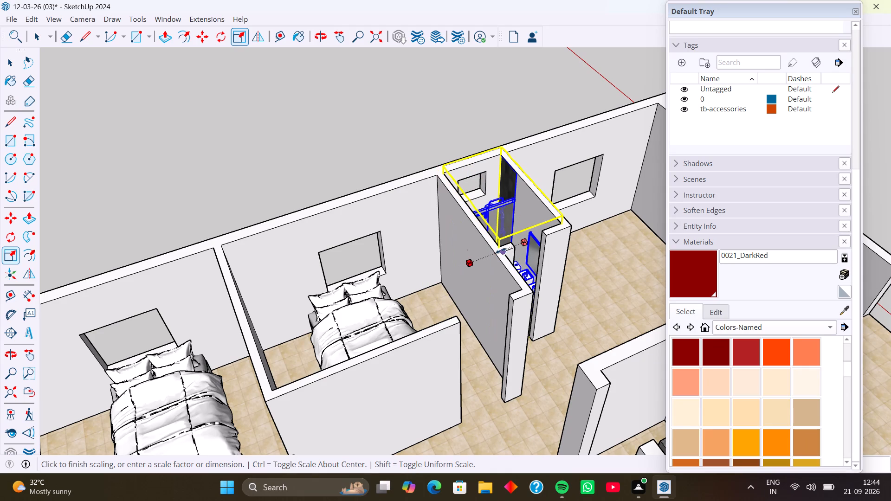
{"action": "scroll", "coordinate": [499, 246], "scroll_direction": "up", "scroll_amount": 12}
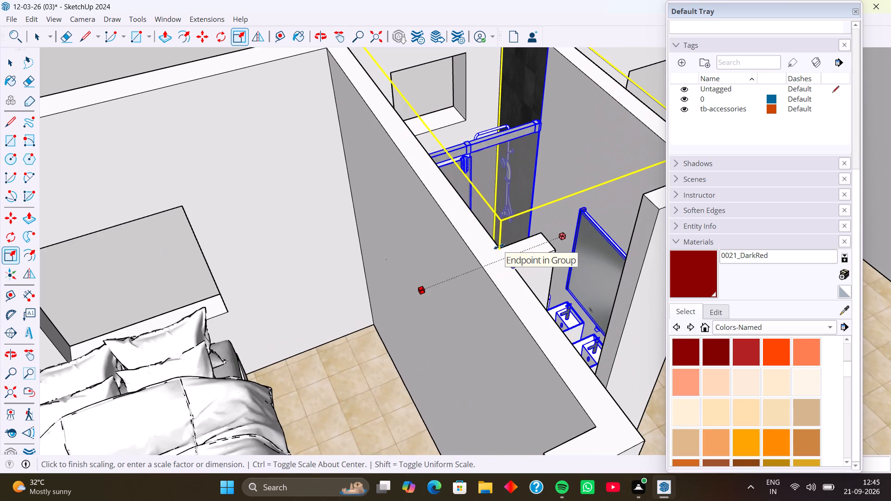
{"action": "left_click", "coordinate": [505, 244]}
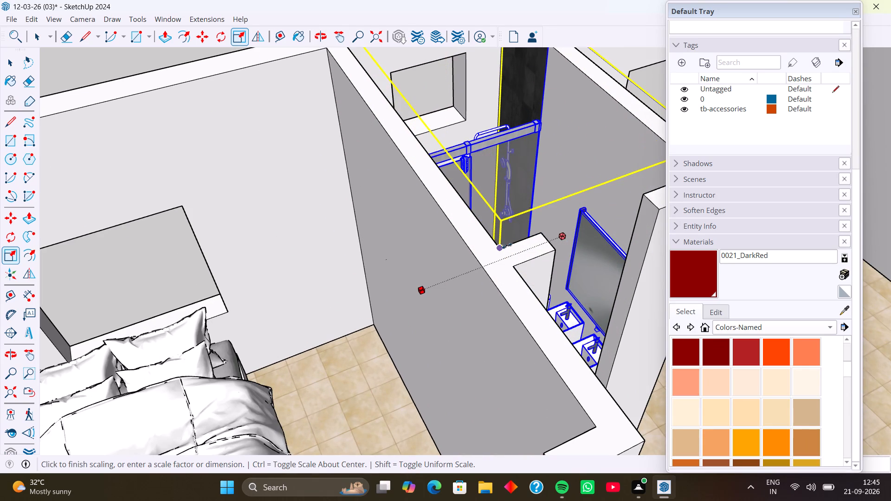
{"action": "middle_click_drag", "start_coordinate": [521, 255], "coordinate": [429, 262]}
{"action": "middle_click_drag", "start_coordinate": [500, 272], "coordinate": [429, 264]}
{"action": "middle_click_drag", "start_coordinate": [465, 273], "coordinate": [456, 237]}
{"action": "scroll", "coordinate": [453, 241], "scroll_direction": "down", "scroll_amount": 3}
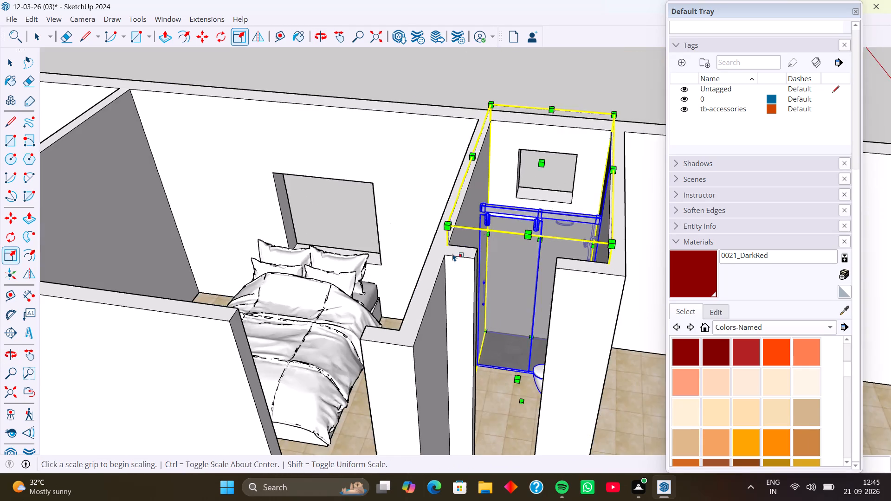
{"action": "scroll", "coordinate": [452, 253], "scroll_direction": "down", "scroll_amount": 7}
{"action": "key", "text": "space"}
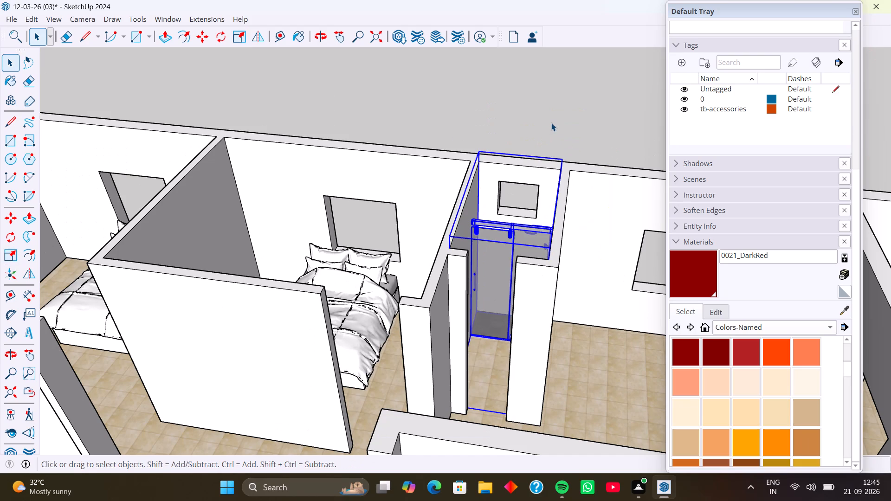
{"action": "middle_click_drag", "start_coordinate": [485, 302], "coordinate": [553, 290]}
{"action": "left_click", "coordinate": [552, 131]}
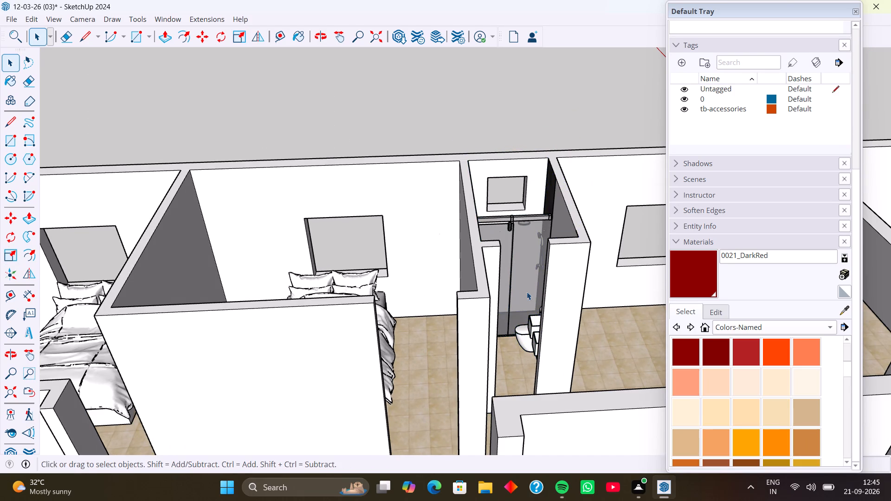
Explode the fixtures group in the small bathroom into its separate objects and clear the selection.
{"action": "middle_click_drag", "start_coordinate": [526, 291], "coordinate": [542, 390]}
{"action": "middle_click_drag", "start_coordinate": [521, 319], "coordinate": [575, 379]}
{"action": "middle_click_drag", "start_coordinate": [515, 318], "coordinate": [604, 335]}
{"action": "scroll", "coordinate": [524, 243], "scroll_direction": "up", "scroll_amount": 2}
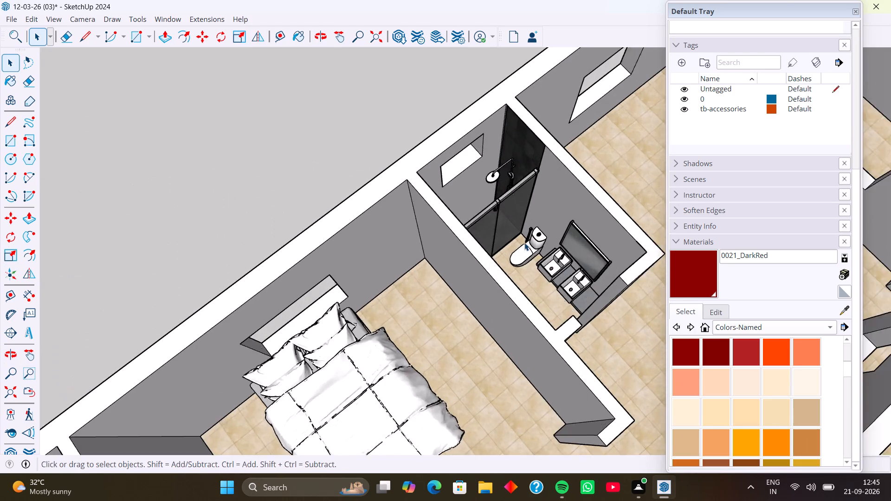
{"action": "scroll", "coordinate": [524, 243], "scroll_direction": "up", "scroll_amount": 3}
{"action": "middle_click_drag", "start_coordinate": [527, 289], "coordinate": [584, 279]}
{"action": "middle_click_drag", "start_coordinate": [582, 268], "coordinate": [649, 254]}
{"action": "scroll", "coordinate": [622, 259], "scroll_direction": "up", "scroll_amount": 1}
{"action": "scroll", "coordinate": [547, 265], "scroll_direction": "down", "scroll_amount": 3}
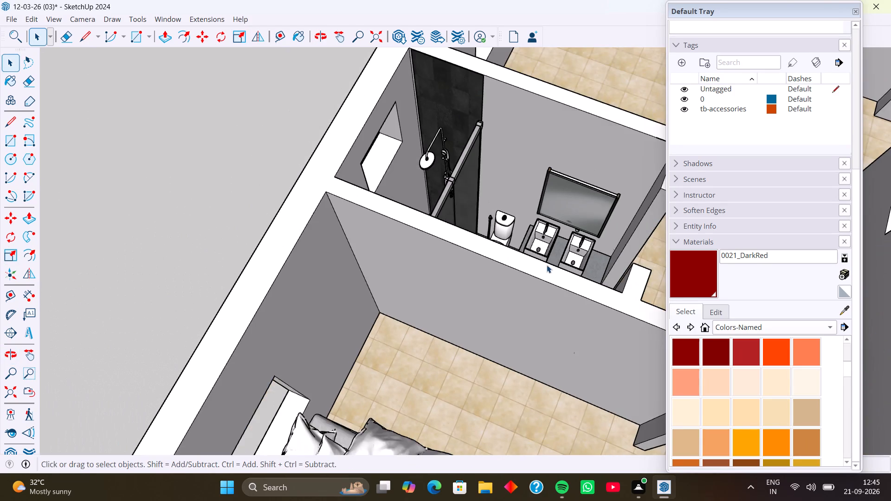
{"action": "middle_click_drag", "start_coordinate": [555, 261], "coordinate": [624, 296]}
{"action": "scroll", "coordinate": [572, 222], "scroll_direction": "up", "scroll_amount": 6}
{"action": "left_click", "coordinate": [554, 209]}
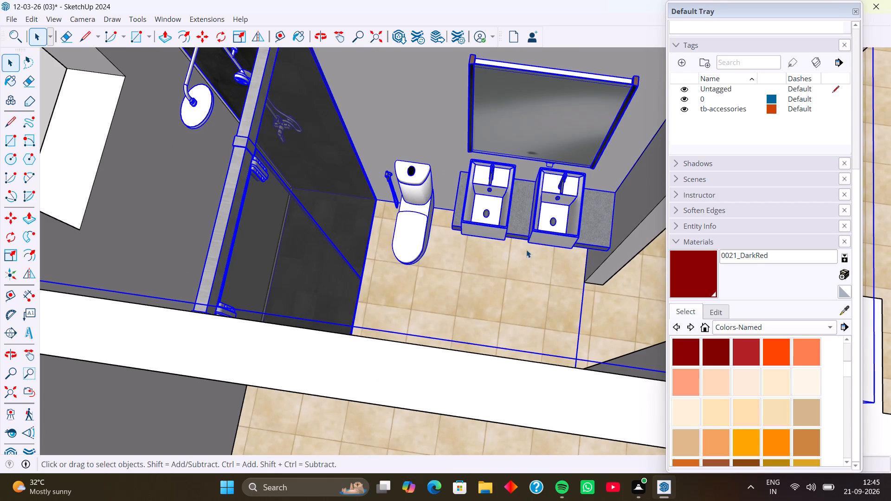
{"action": "right_click", "coordinate": [552, 227]}
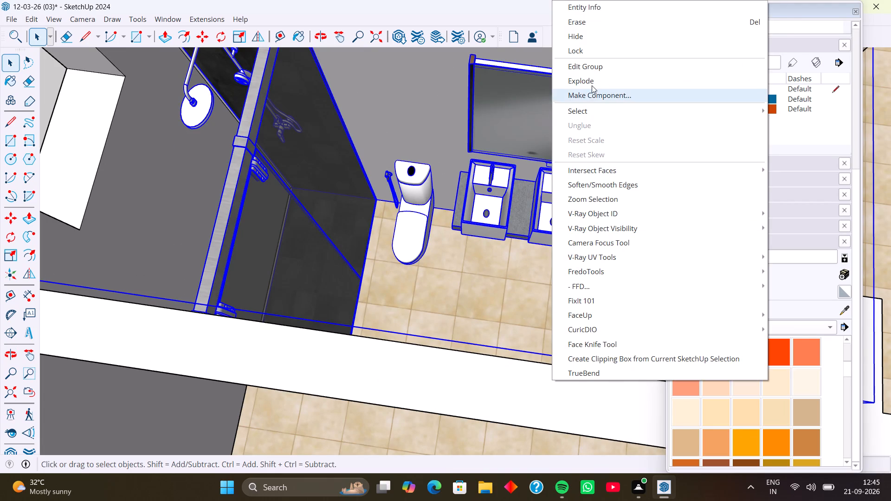
{"action": "left_click", "coordinate": [592, 82]}
{"action": "left_click", "coordinate": [631, 308]}
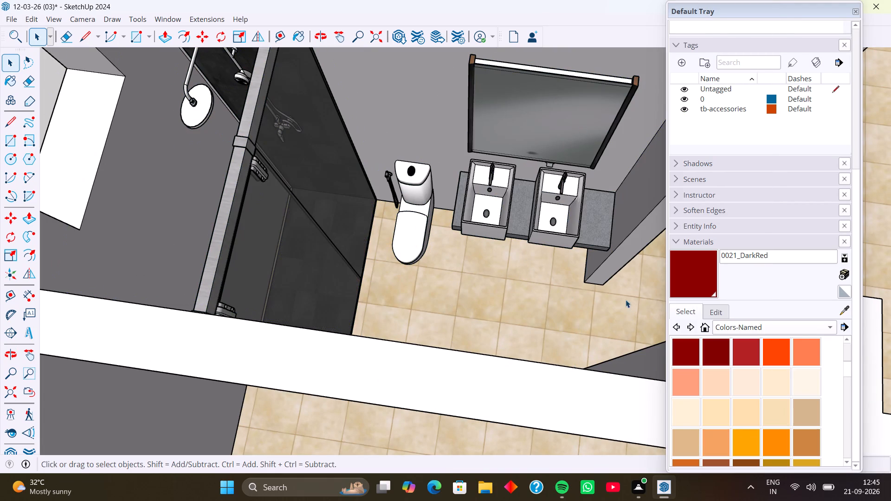
Delete the second washbasin, the one farther from the toilet, from the bathroom countertop.
{"action": "left_click", "coordinate": [559, 221]}
{"action": "key", "text": "Delete"}
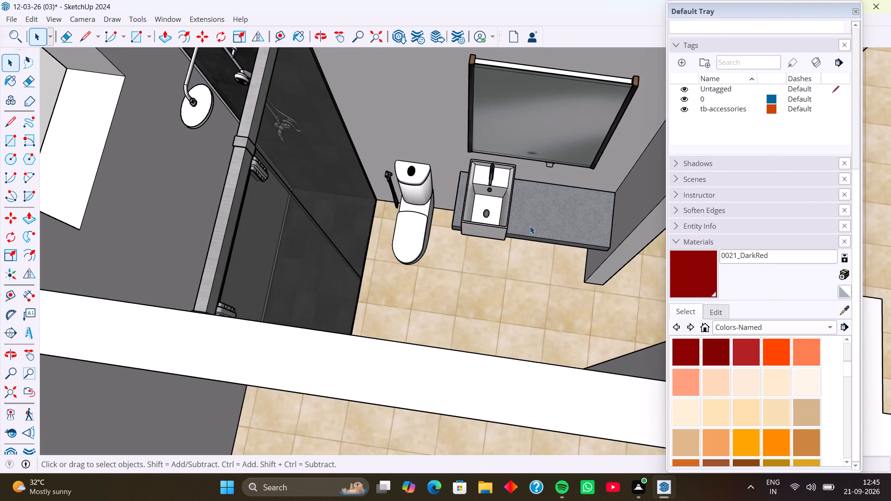
Move the remaining washbasin along the red axis to the middle of the countertop and deselect it.
{"action": "left_click", "coordinate": [482, 214]}
{"action": "key", "text": "m"}
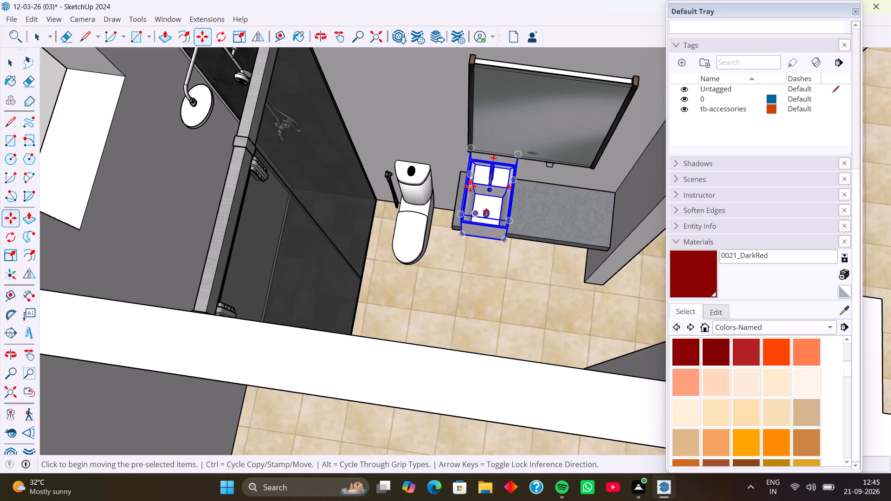
{"action": "left_click", "coordinate": [470, 158]}
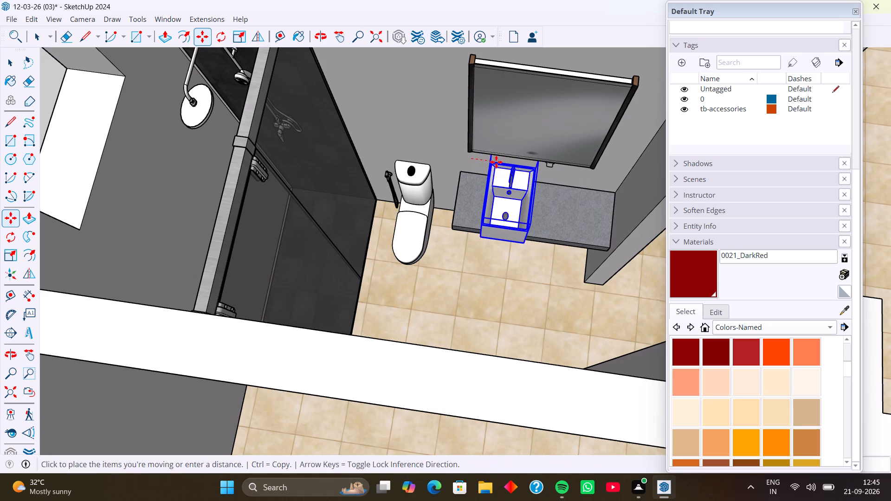
{"action": "left_click", "coordinate": [513, 163]}
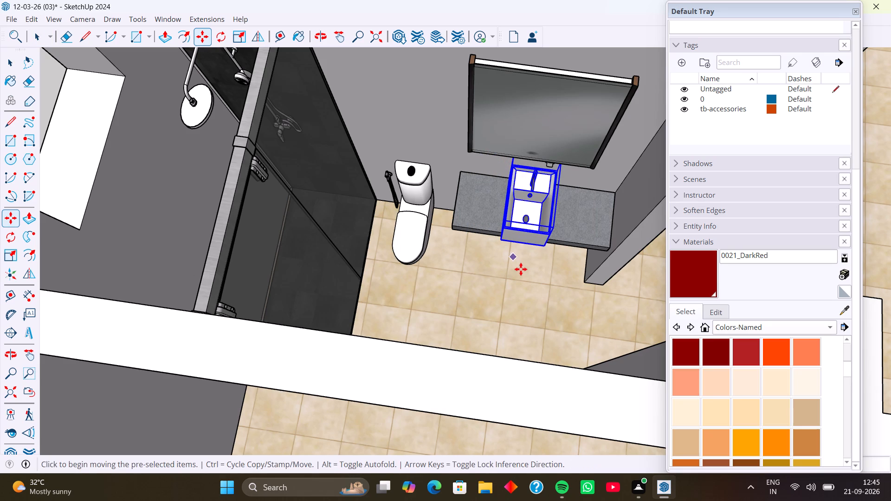
{"action": "key", "text": "space"}
{"action": "left_click", "coordinate": [521, 283]}
Select the countertop, washbasin, toilet, mirror, shower fittings, glass partition and dark shower surfaces together and make them one group.
{"action": "triple_click", "coordinate": [495, 196]}
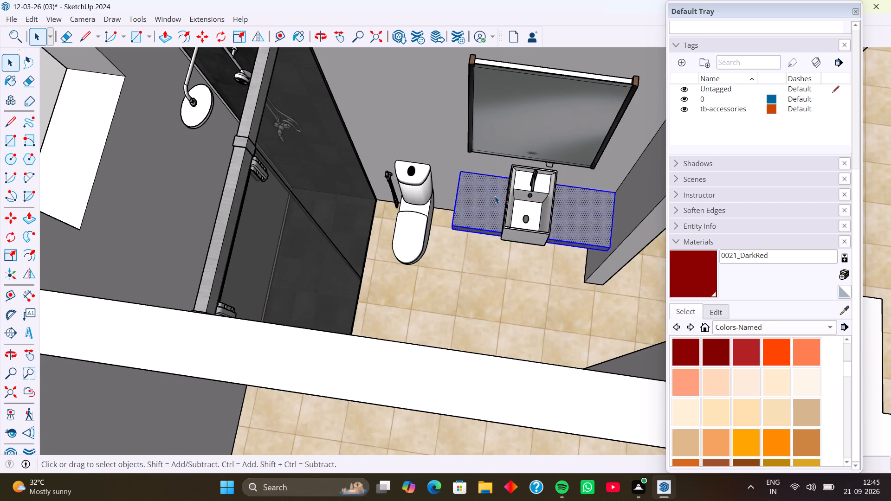
{"action": "triple_click", "coordinate": [495, 196]}
{"action": "left_click", "coordinate": [495, 196]}
{"action": "scroll", "coordinate": [495, 196], "scroll_direction": "down", "scroll_amount": 4}
{"action": "middle_click_drag", "start_coordinate": [490, 235], "coordinate": [490, 231]}
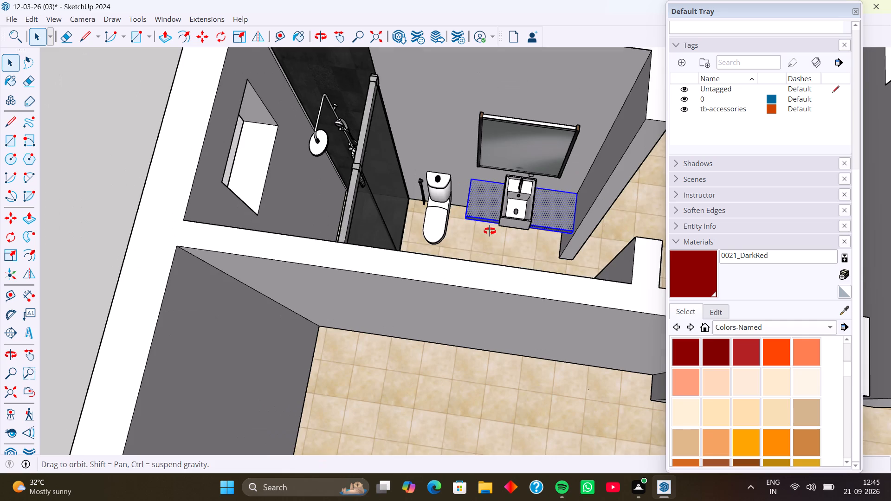
{"action": "middle_click_drag", "start_coordinate": [490, 231], "coordinate": [481, 175]}
{"action": "middle_click_drag", "start_coordinate": [479, 167], "coordinate": [458, 245]}
{"action": "left_click", "coordinate": [520, 198], "text": "shift"}
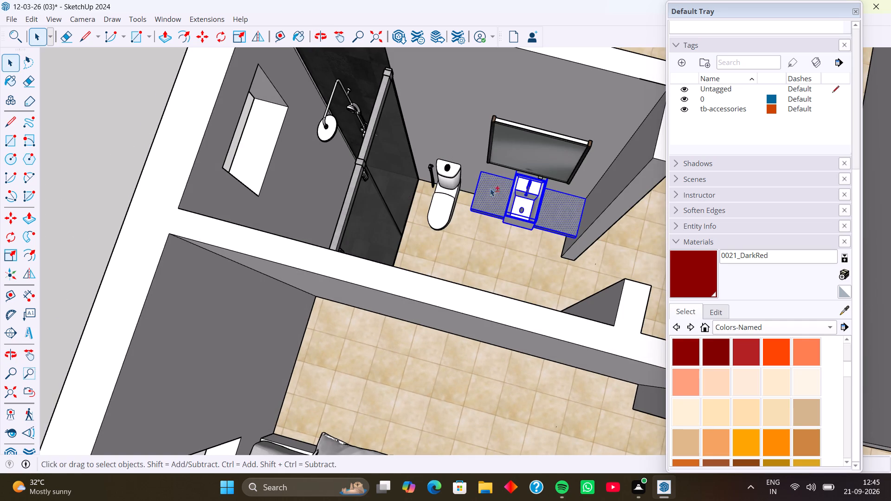
{"action": "left_click_drag", "start_coordinate": [434, 186], "coordinate": [438, 191], "text": "shift"}
{"action": "left_click", "coordinate": [440, 193], "text": "shift"}
{"action": "left_click", "coordinate": [430, 172], "text": "shift"}
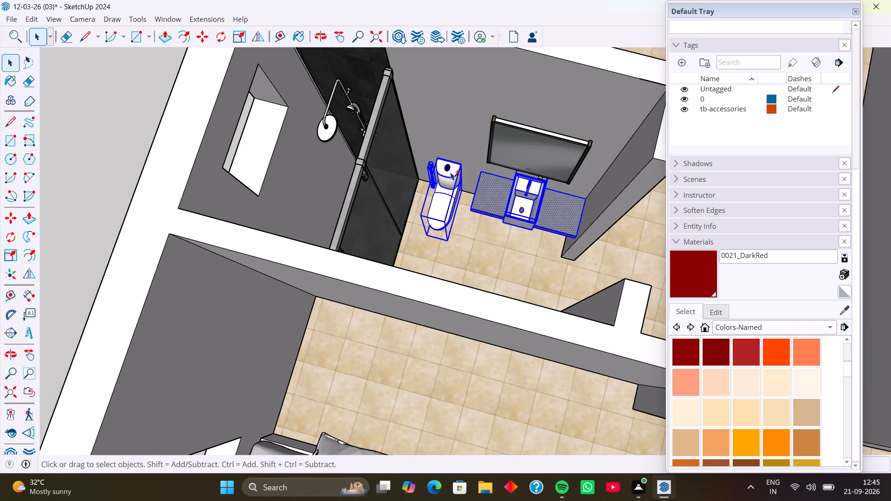
{"action": "left_click", "coordinate": [508, 147], "text": "shift"}
{"action": "left_click", "coordinate": [380, 136], "text": "shift"}
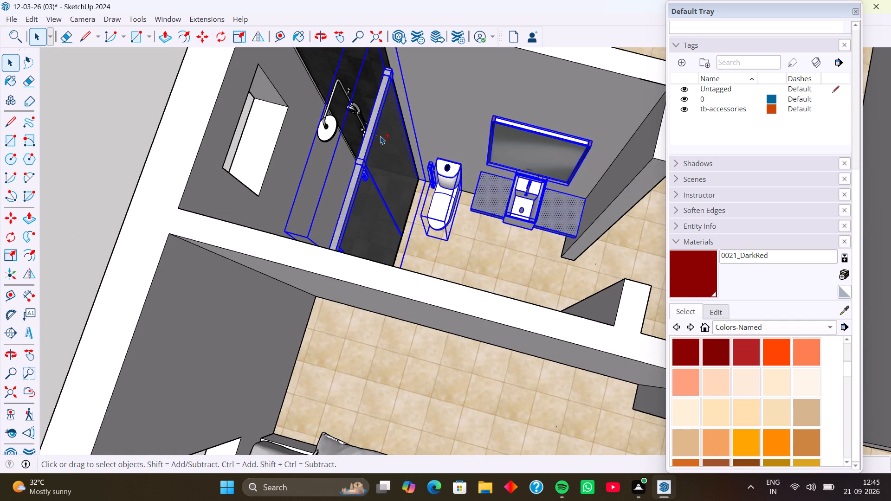
{"action": "left_click", "coordinate": [354, 104], "text": "shift"}
{"action": "triple_click", "coordinate": [349, 64], "text": "shift"}
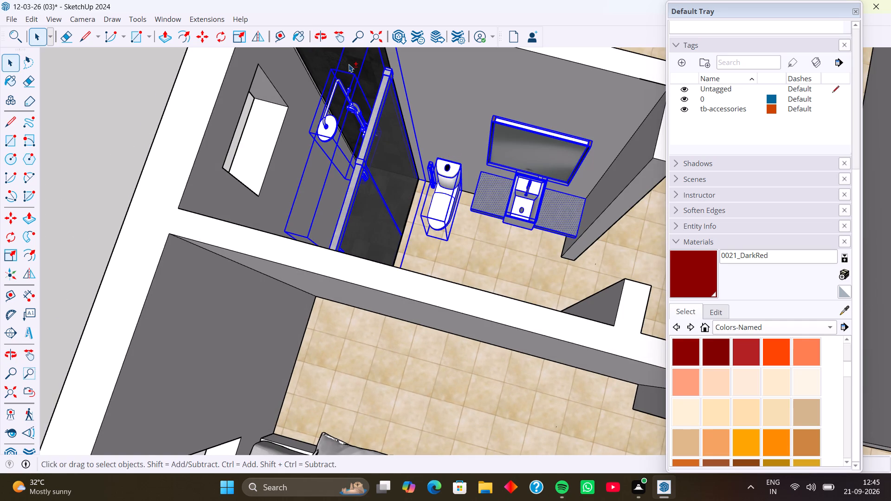
{"action": "left_click", "coordinate": [349, 64], "text": "shift"}
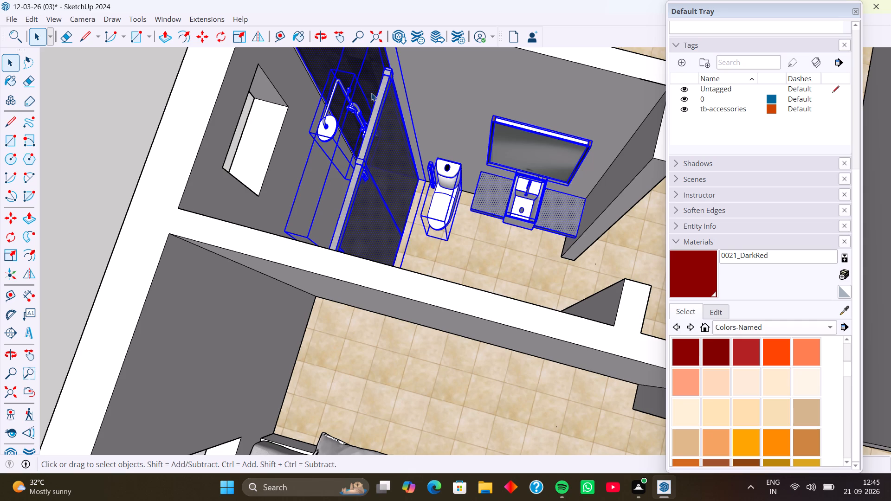
{"action": "right_click", "coordinate": [371, 93]}
{"action": "left_click", "coordinate": [439, 127]}
Copy the bathroom fixtures group by its upper corner to the open area outside the house's outer wall.
{"action": "scroll", "coordinate": [488, 131], "scroll_direction": "down", "scroll_amount": 4}
{"action": "middle_click_drag", "start_coordinate": [496, 196], "coordinate": [456, 136]}
{"action": "middle_click_drag", "start_coordinate": [541, 176], "coordinate": [388, 193]}
{"action": "middle_click_drag", "start_coordinate": [553, 206], "coordinate": [387, 172]}
{"action": "middle_click_drag", "start_coordinate": [527, 198], "coordinate": [410, 175]}
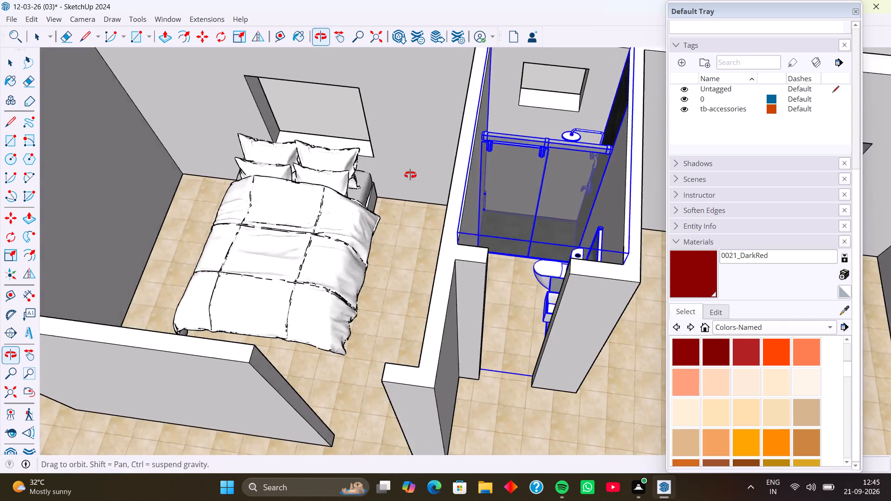
{"action": "middle_click_drag", "start_coordinate": [410, 175], "coordinate": [395, 169]}
{"action": "middle_click_drag", "start_coordinate": [523, 221], "coordinate": [395, 206]}
{"action": "middle_click_drag", "start_coordinate": [453, 218], "coordinate": [352, 225]}
{"action": "scroll", "coordinate": [420, 216], "scroll_direction": "down", "scroll_amount": 1}
{"action": "middle_click_drag", "start_coordinate": [420, 216], "coordinate": [374, 278]}
{"action": "scroll", "coordinate": [385, 276], "scroll_direction": "down", "scroll_amount": 4}
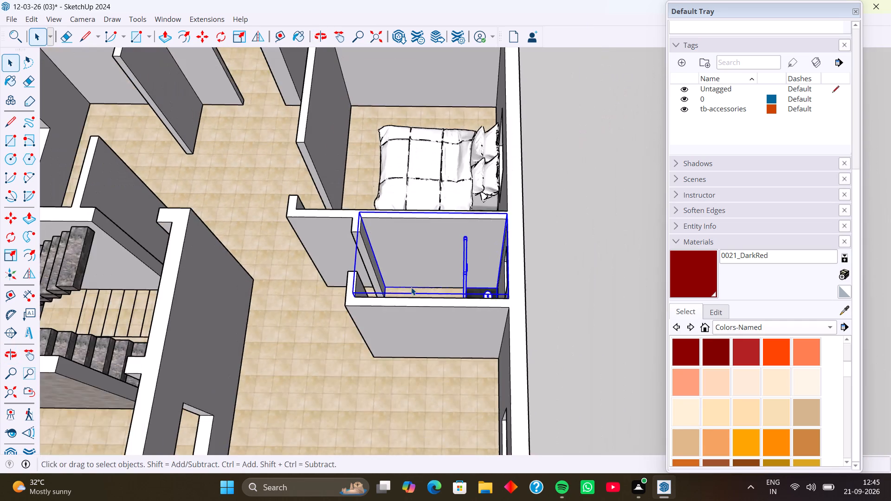
{"action": "middle_click_drag", "start_coordinate": [412, 288], "coordinate": [414, 327]}
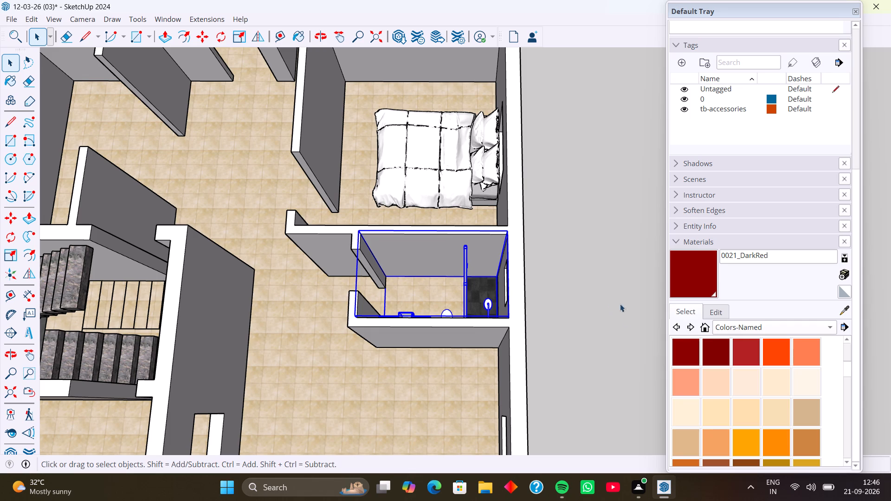
{"action": "left_click", "coordinate": [555, 306]}
{"action": "middle_click_drag", "start_coordinate": [458, 346], "coordinate": [503, 301]}
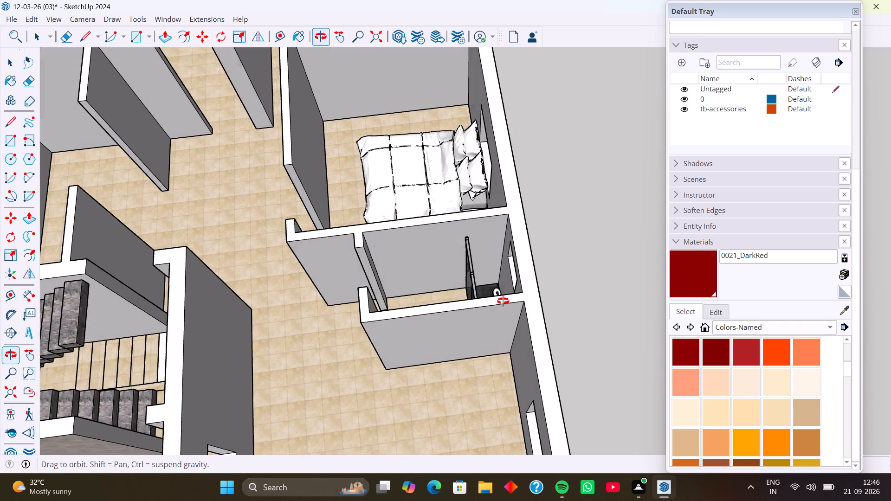
{"action": "middle_click_drag", "start_coordinate": [503, 301], "coordinate": [513, 288]}
{"action": "middle_click_drag", "start_coordinate": [508, 276], "coordinate": [500, 305]}
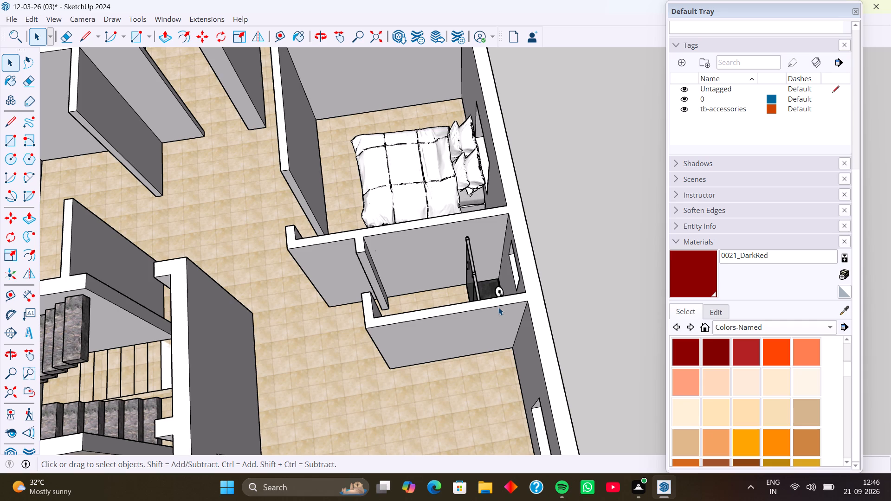
{"action": "left_click", "coordinate": [475, 287]}
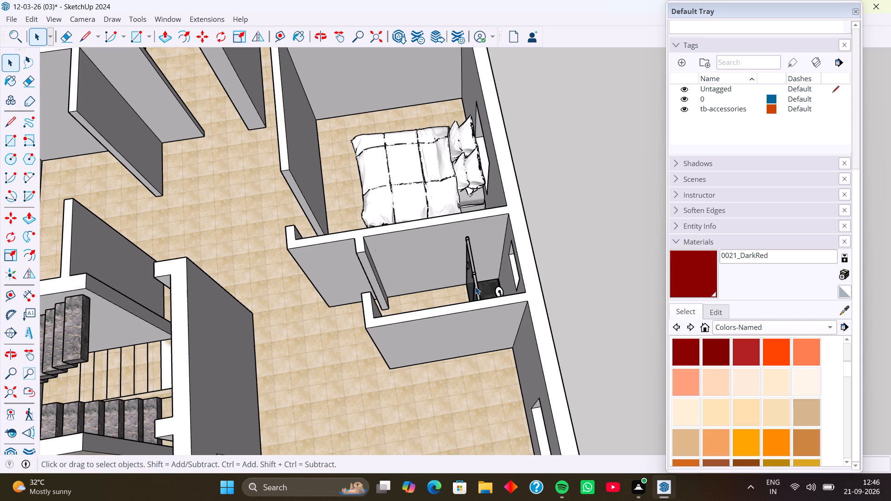
{"action": "left_click", "coordinate": [478, 287]}
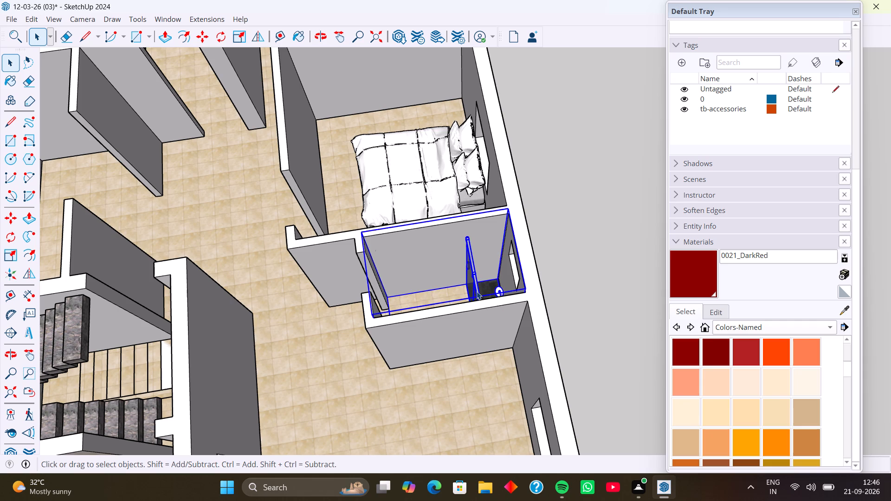
{"action": "key", "text": "m"}
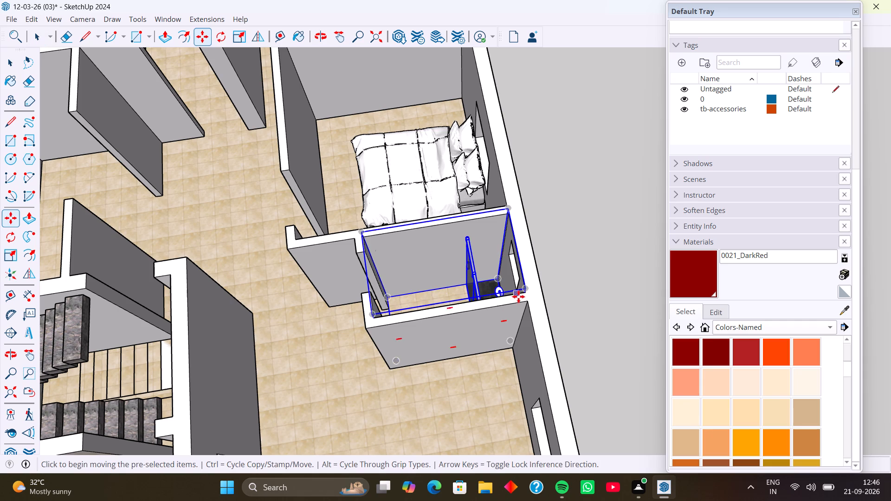
{"action": "left_click", "coordinate": [526, 289]}
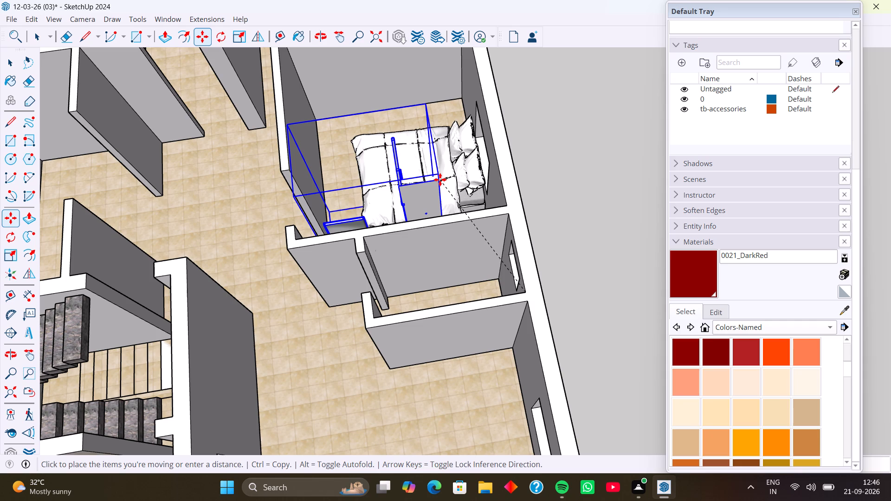
{"action": "scroll", "coordinate": [437, 176], "scroll_direction": "down", "scroll_amount": 5}
{"action": "middle_click_drag", "start_coordinate": [390, 189], "coordinate": [441, 249]}
{"action": "scroll", "coordinate": [282, 136], "scroll_direction": "up", "scroll_amount": 3}
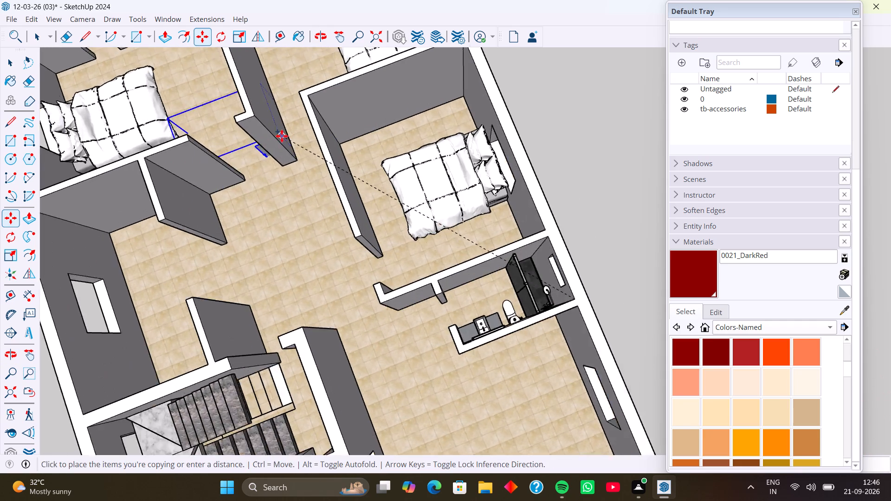
{"action": "scroll", "coordinate": [282, 136], "scroll_direction": "up", "scroll_amount": 1}
{"action": "scroll", "coordinate": [225, 131], "scroll_direction": "down", "scroll_amount": 4}
{"action": "scroll", "coordinate": [226, 213], "scroll_direction": "down", "scroll_amount": 4}
{"action": "middle_click_drag", "start_coordinate": [251, 208], "coordinate": [398, 108]}
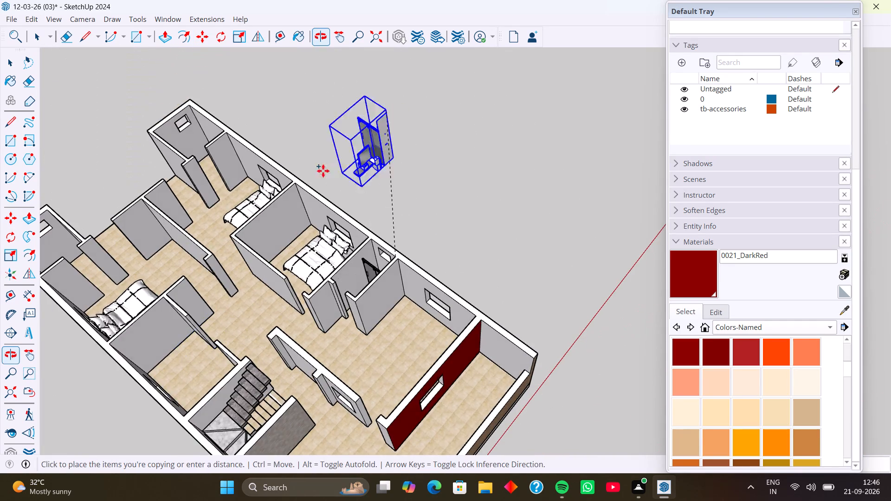
{"action": "scroll", "coordinate": [252, 195], "scroll_direction": "down", "scroll_amount": 4}
{"action": "left_click", "coordinate": [281, 108]}
Rotate the copied fixtures group 90 degrees about the blue axis around its lower corner.
{"action": "middle_click_drag", "start_coordinate": [320, 150], "coordinate": [219, 167]}
{"action": "scroll", "coordinate": [231, 168], "scroll_direction": "down", "scroll_amount": 1}
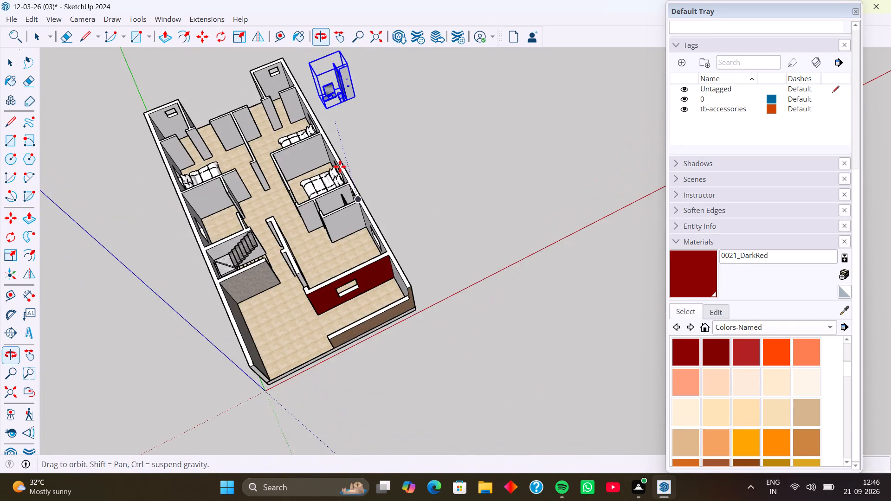
{"action": "middle_click_drag", "start_coordinate": [383, 158], "coordinate": [250, 146]}
{"action": "scroll", "coordinate": [450, 139], "scroll_direction": "up", "scroll_amount": 3}
{"action": "middle_click_drag", "start_coordinate": [470, 149], "coordinate": [332, 273]}
{"action": "scroll", "coordinate": [415, 208], "scroll_direction": "up", "scroll_amount": 3}
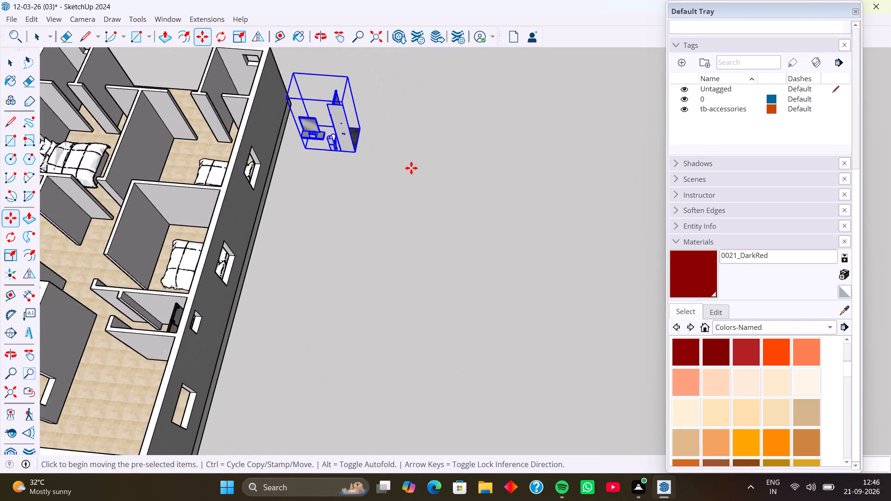
{"action": "scroll", "coordinate": [411, 168], "scroll_direction": "up", "scroll_amount": 5}
{"action": "middle_click_drag", "start_coordinate": [429, 178], "coordinate": [339, 204]}
{"action": "scroll", "coordinate": [317, 167], "scroll_direction": "up", "scroll_amount": 3}
{"action": "scroll", "coordinate": [375, 167], "scroll_direction": "down", "scroll_amount": 8}
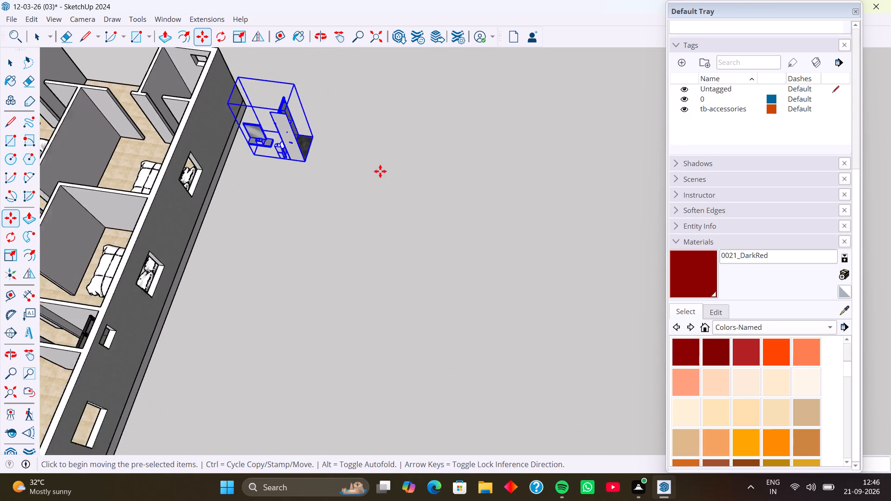
{"action": "middle_click_drag", "start_coordinate": [378, 178], "coordinate": [308, 186]}
{"action": "scroll", "coordinate": [356, 144], "scroll_direction": "up", "scroll_amount": 3}
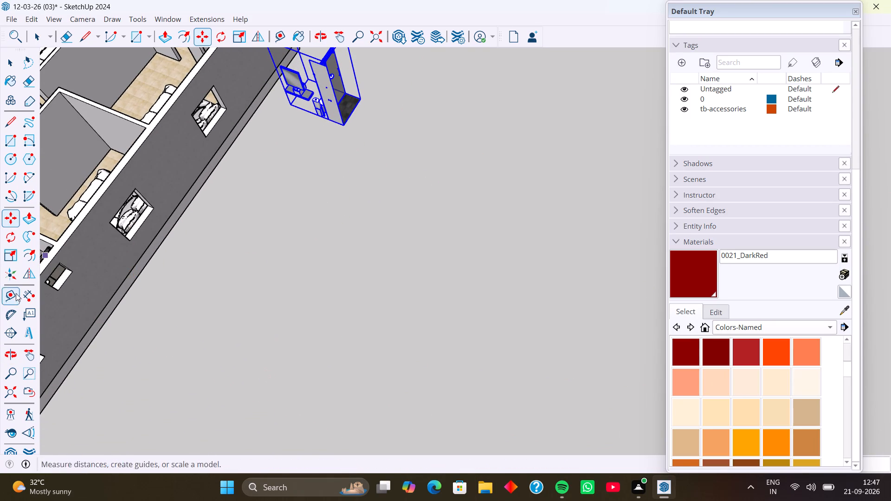
{"action": "left_click", "coordinate": [15, 238]}
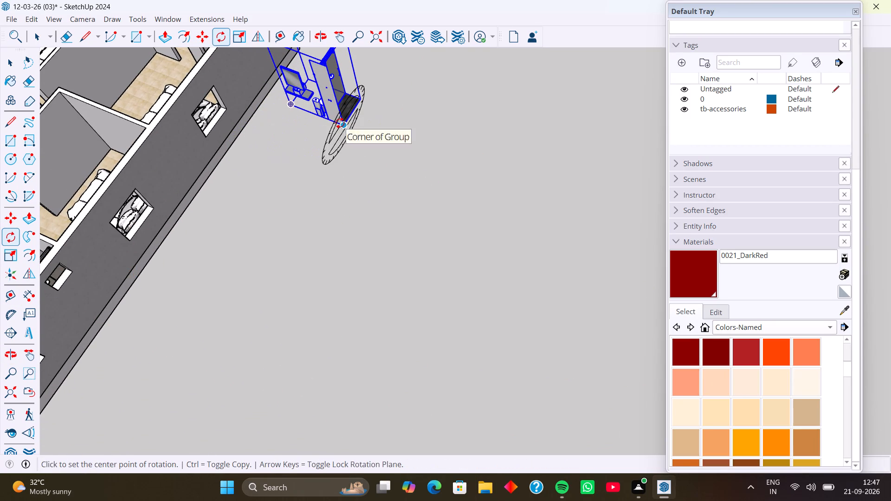
{"action": "key", "text": "Up"}
{"action": "left_click", "coordinate": [348, 126]}
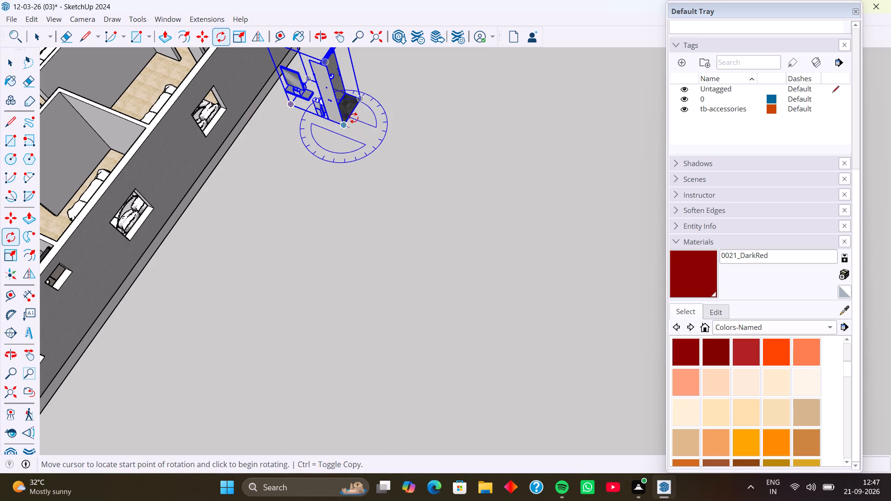
{"action": "left_click", "coordinate": [364, 96]}
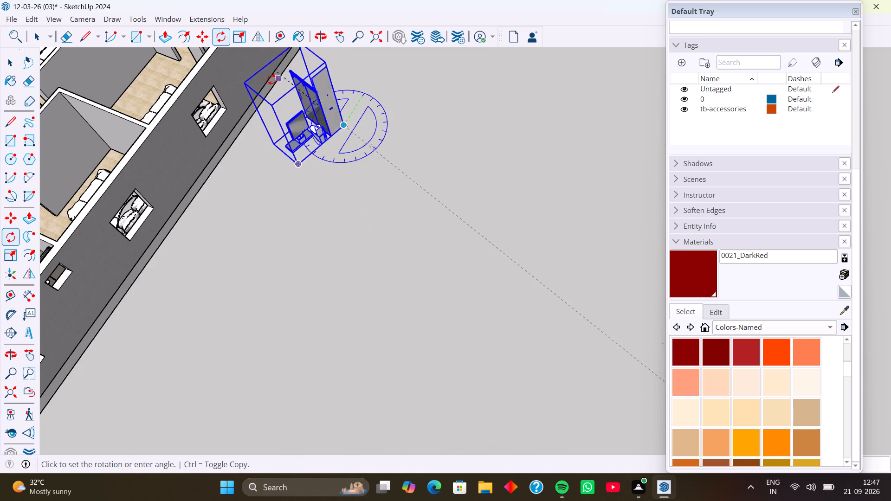
{"action": "type", "text": "90"}
{"action": "key", "text": "Return"}
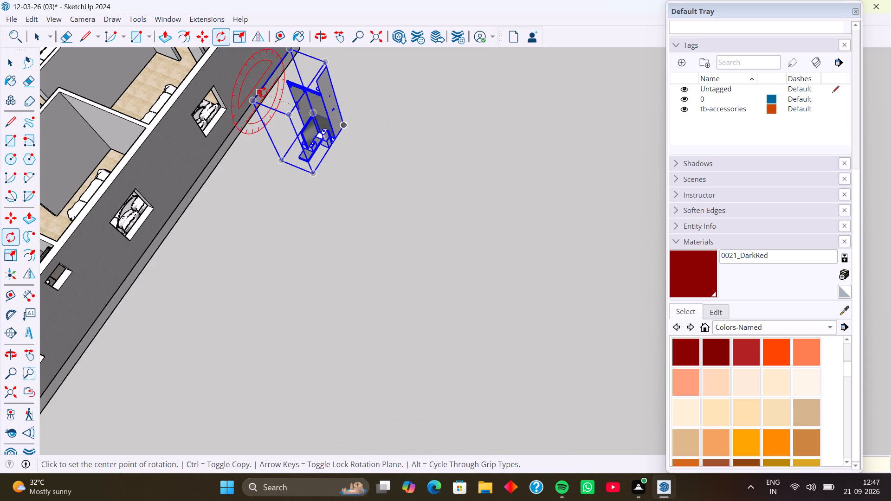
Move the copied fixtures group by its upper corner onto the inner top corner of the small room at the house's far end.
{"action": "key", "text": "m"}
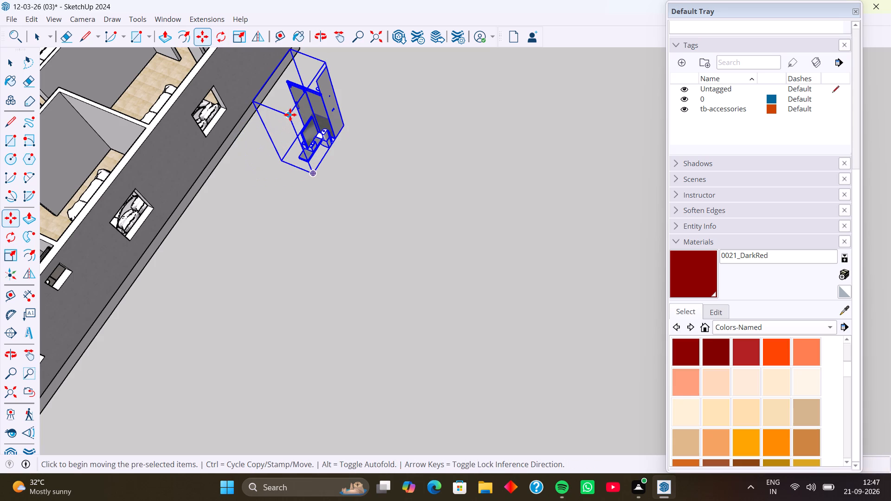
{"action": "left_click", "coordinate": [290, 115]}
{"action": "scroll", "coordinate": [232, 65], "scroll_direction": "down", "scroll_amount": 5}
{"action": "middle_click_drag", "start_coordinate": [232, 65], "coordinate": [234, 214], "text": "shift"}
{"action": "scroll", "coordinate": [228, 180], "scroll_direction": "up", "scroll_amount": 9}
{"action": "left_click", "coordinate": [235, 211]}
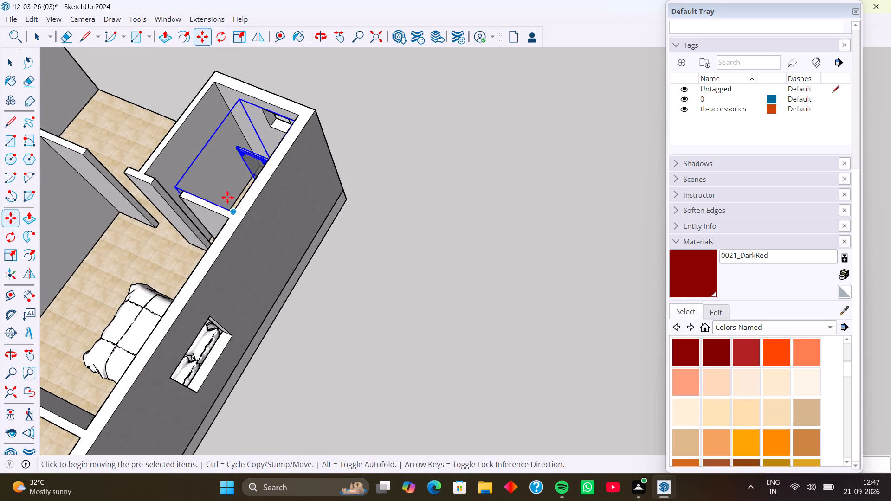
Scale the fixtures group in the far-end room across its width until it reaches the wall opposite the washbasin and toilet.
{"action": "middle_click_drag", "start_coordinate": [205, 175], "coordinate": [352, 169]}
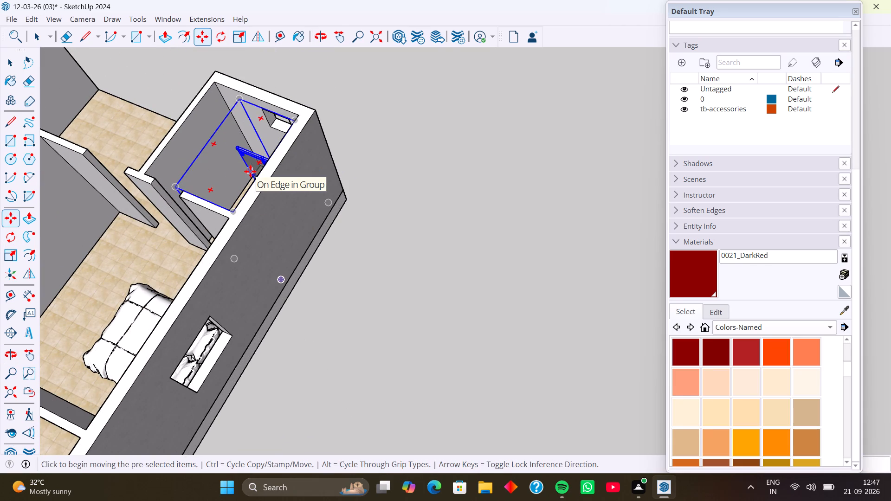
{"action": "middle_click_drag", "start_coordinate": [240, 176], "coordinate": [315, 164]}
{"action": "middle_click_drag", "start_coordinate": [223, 238], "coordinate": [303, 221]}
{"action": "scroll", "coordinate": [243, 250], "scroll_direction": "down", "scroll_amount": 1}
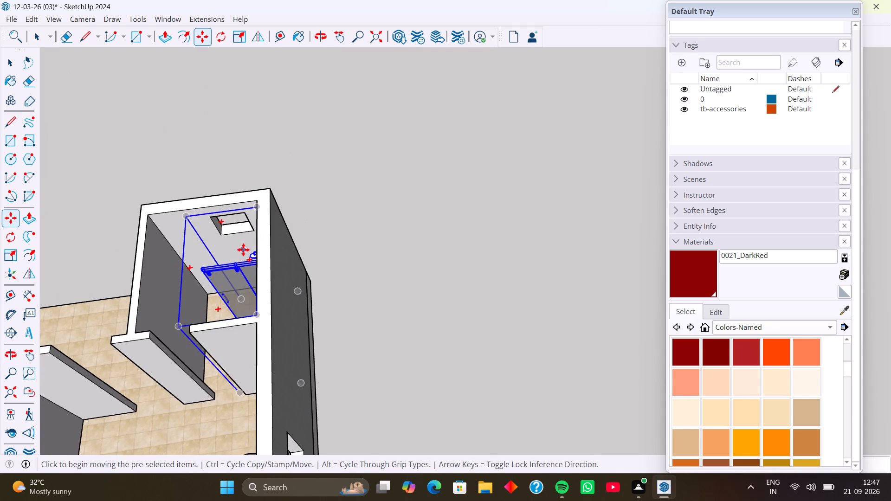
{"action": "scroll", "coordinate": [243, 250], "scroll_direction": "down", "scroll_amount": 1}
{"action": "middle_click_drag", "start_coordinate": [241, 262], "coordinate": [246, 197], "text": "shift"}
{"action": "middle_click_drag", "start_coordinate": [231, 230], "coordinate": [320, 218]}
{"action": "middle_click_drag", "start_coordinate": [246, 249], "coordinate": [287, 162]}
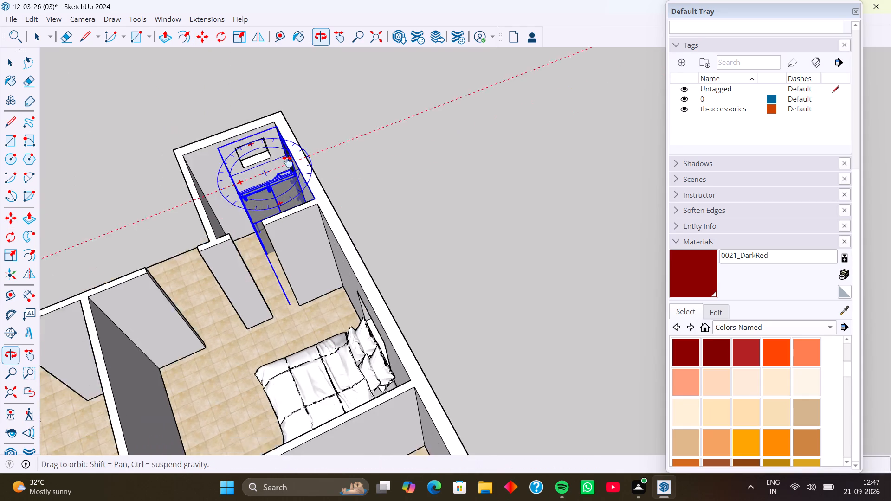
{"action": "middle_click_drag", "start_coordinate": [287, 162], "coordinate": [290, 149]}
{"action": "scroll", "coordinate": [256, 180], "scroll_direction": "up", "scroll_amount": 10}
{"action": "middle_click_drag", "start_coordinate": [248, 209], "coordinate": [281, 204]}
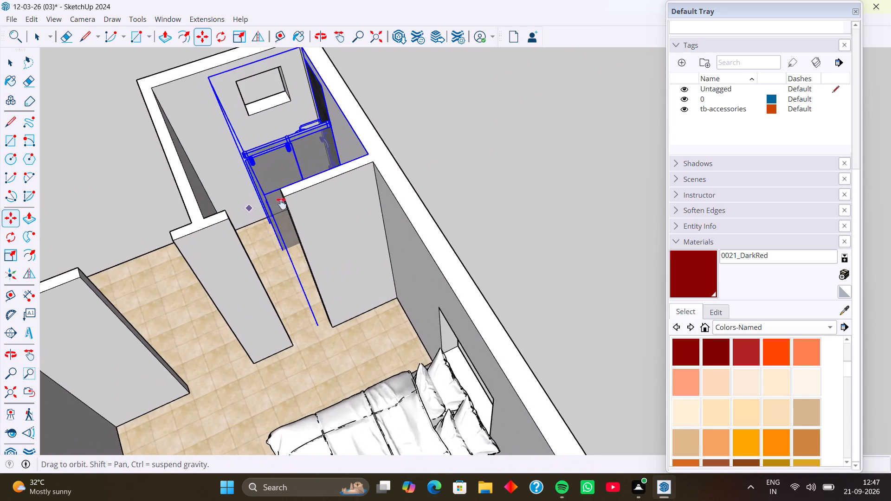
{"action": "middle_click_drag", "start_coordinate": [281, 204], "coordinate": [300, 200]}
{"action": "middle_click_drag", "start_coordinate": [284, 194], "coordinate": [339, 190]}
{"action": "middle_click_drag", "start_coordinate": [316, 189], "coordinate": [355, 221]}
{"action": "scroll", "coordinate": [329, 215], "scroll_direction": "up", "scroll_amount": 3}
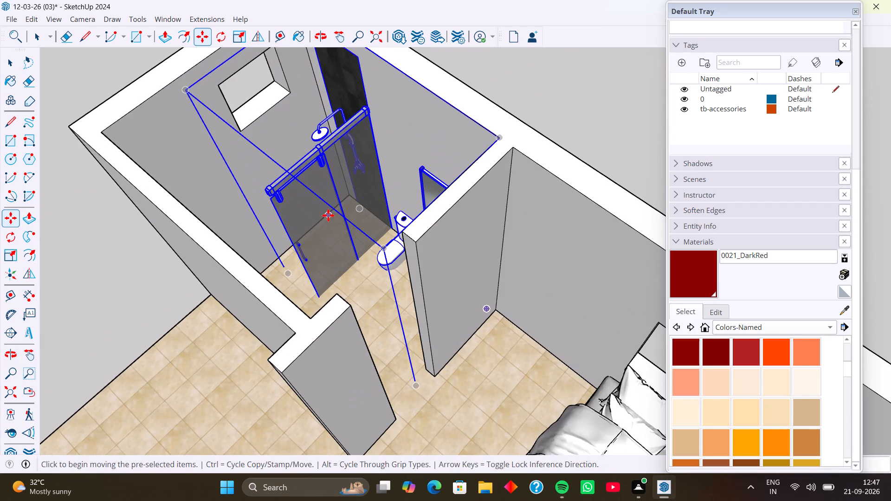
{"action": "middle_click_drag", "start_coordinate": [318, 229], "coordinate": [341, 228]}
{"action": "middle_click_drag", "start_coordinate": [336, 229], "coordinate": [362, 225]}
{"action": "scroll", "coordinate": [346, 222], "scroll_direction": "up", "scroll_amount": 3}
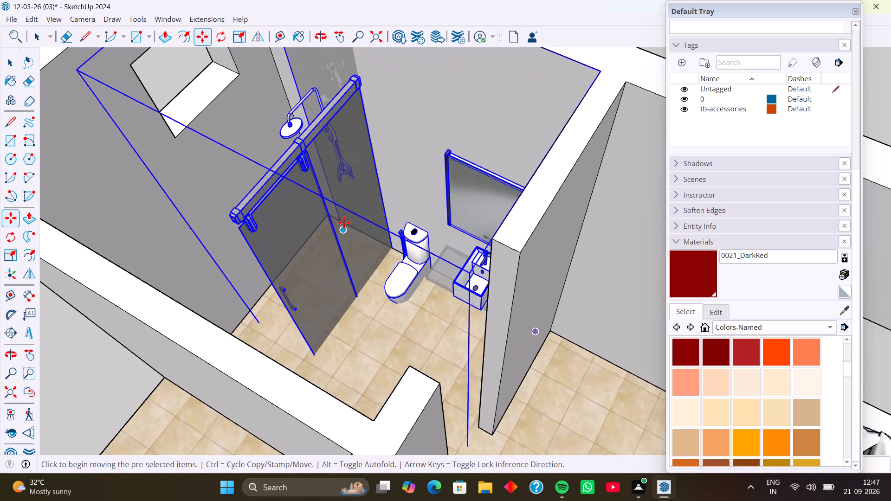
{"action": "scroll", "coordinate": [344, 222], "scroll_direction": "up", "scroll_amount": 1}
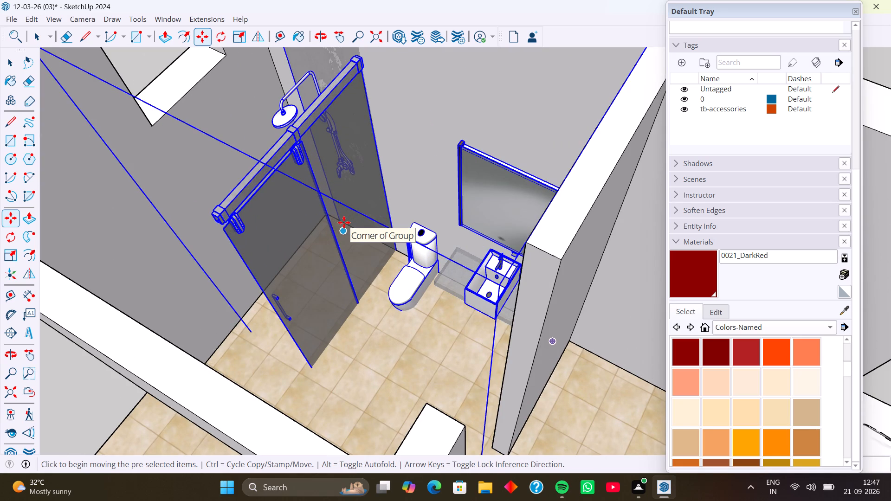
{"action": "key", "text": "s"}
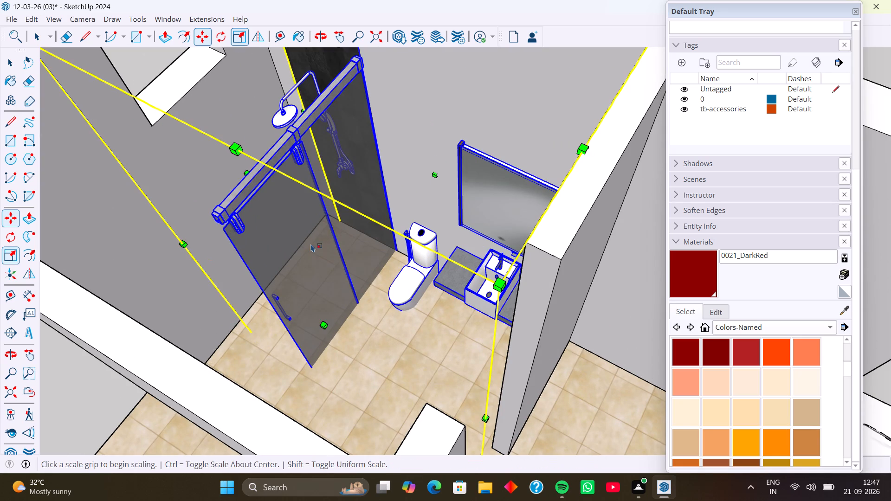
{"action": "left_click", "coordinate": [326, 325]}
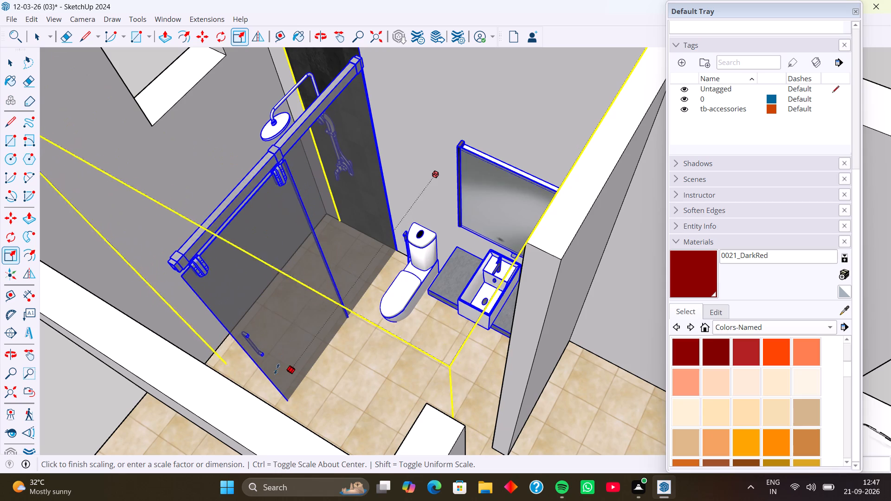
{"action": "left_click", "coordinate": [255, 400]}
{"action": "middle_click_drag", "start_coordinate": [297, 326], "coordinate": [155, 308]}
{"action": "scroll", "coordinate": [171, 294], "scroll_direction": "down", "scroll_amount": 10}
{"action": "left_click", "coordinate": [347, 225]}
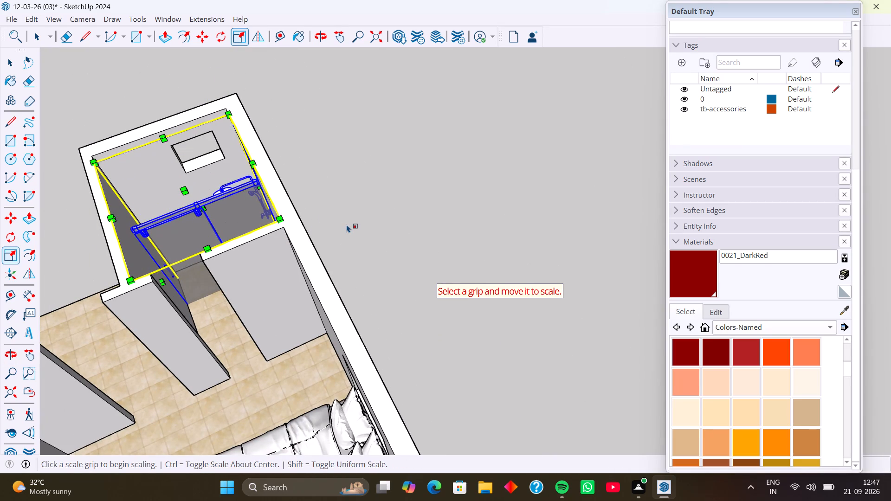
Copy the fitted fixtures group by its upper corner onto the matching inner top corner of the neighbouring bedroom's small bathroom.
{"action": "key", "text": "space"}
{"action": "left_click", "coordinate": [347, 225]}
{"action": "left_click", "coordinate": [249, 196]}
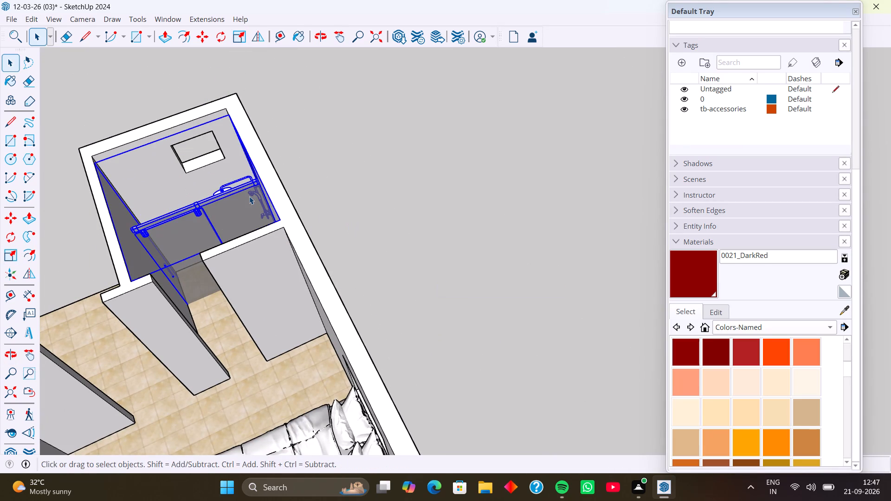
{"action": "key", "text": "m"}
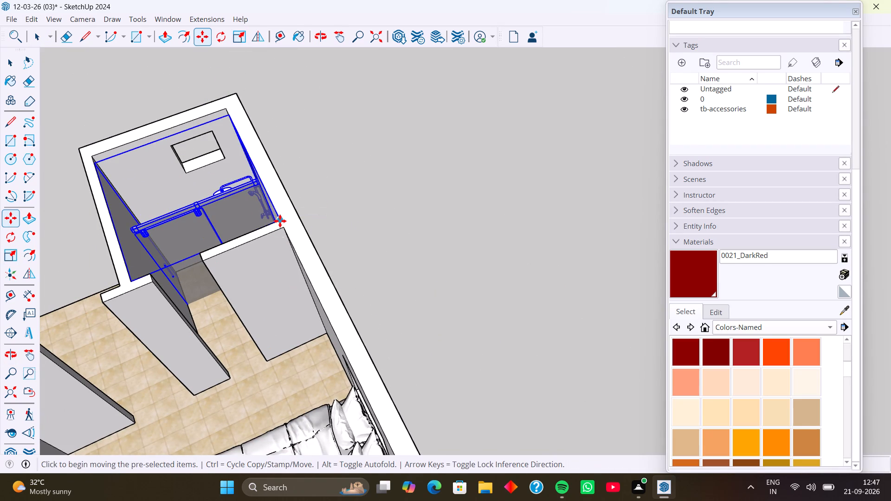
{"action": "left_click", "coordinate": [280, 218]}
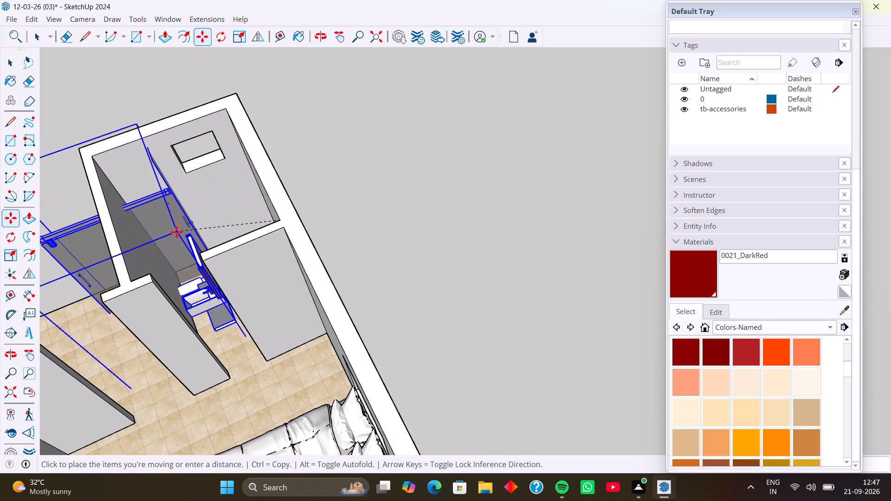
{"action": "scroll", "coordinate": [126, 238], "scroll_direction": "down", "scroll_amount": 5}
{"action": "middle_click_drag", "start_coordinate": [116, 250], "coordinate": [377, 218]}
{"action": "middle_click_drag", "start_coordinate": [141, 257], "coordinate": [225, 231], "text": "shift"}
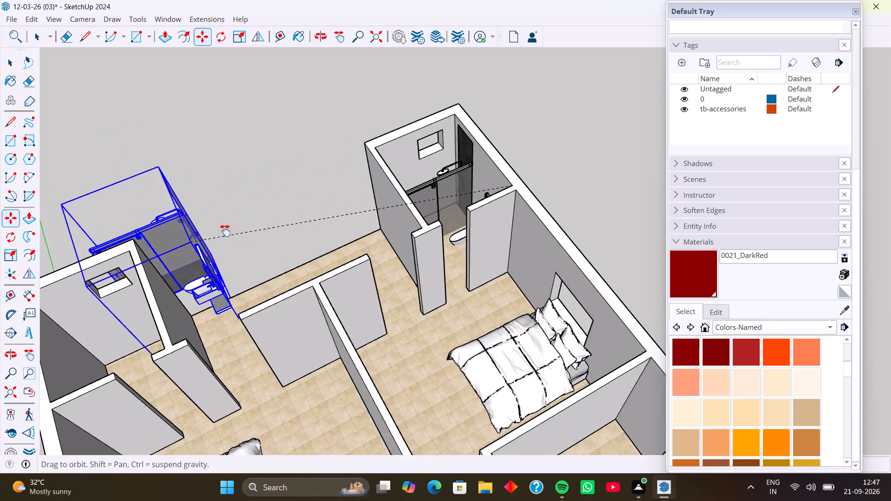
{"action": "middle_click_drag", "start_coordinate": [225, 231], "coordinate": [320, 191], "text": "shift"}
{"action": "scroll", "coordinate": [290, 239], "scroll_direction": "up", "scroll_amount": 8}
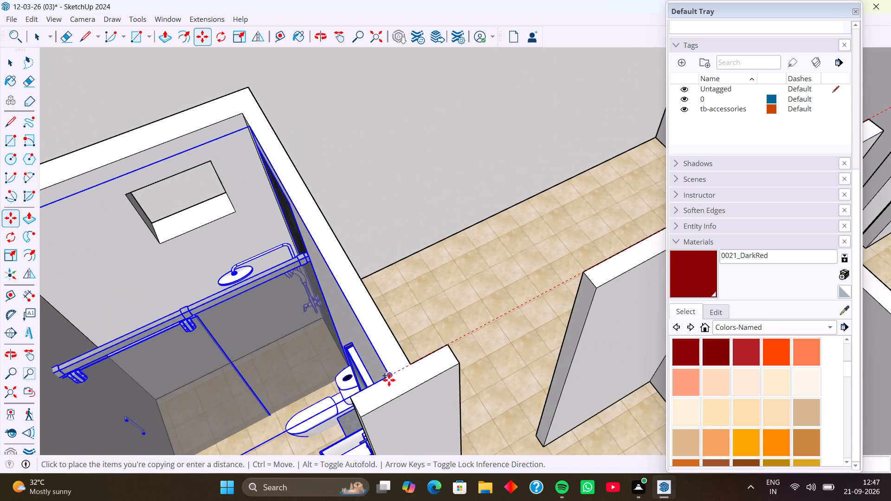
{"action": "left_click", "coordinate": [391, 376]}
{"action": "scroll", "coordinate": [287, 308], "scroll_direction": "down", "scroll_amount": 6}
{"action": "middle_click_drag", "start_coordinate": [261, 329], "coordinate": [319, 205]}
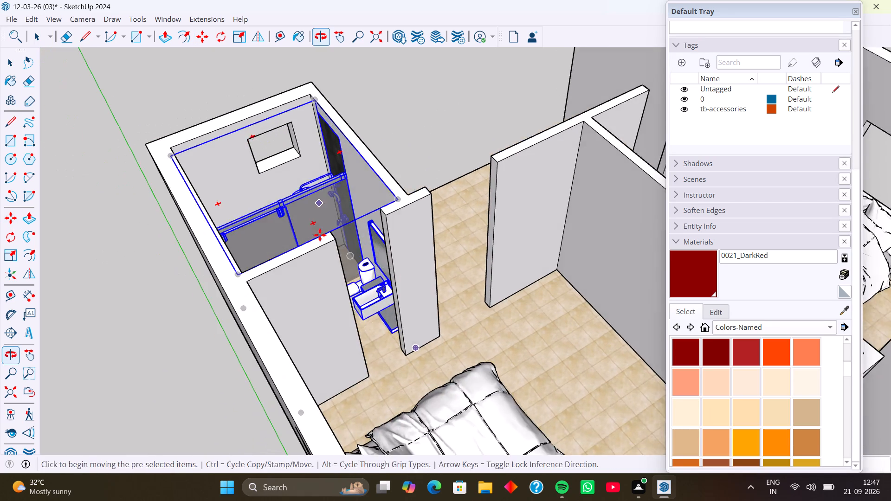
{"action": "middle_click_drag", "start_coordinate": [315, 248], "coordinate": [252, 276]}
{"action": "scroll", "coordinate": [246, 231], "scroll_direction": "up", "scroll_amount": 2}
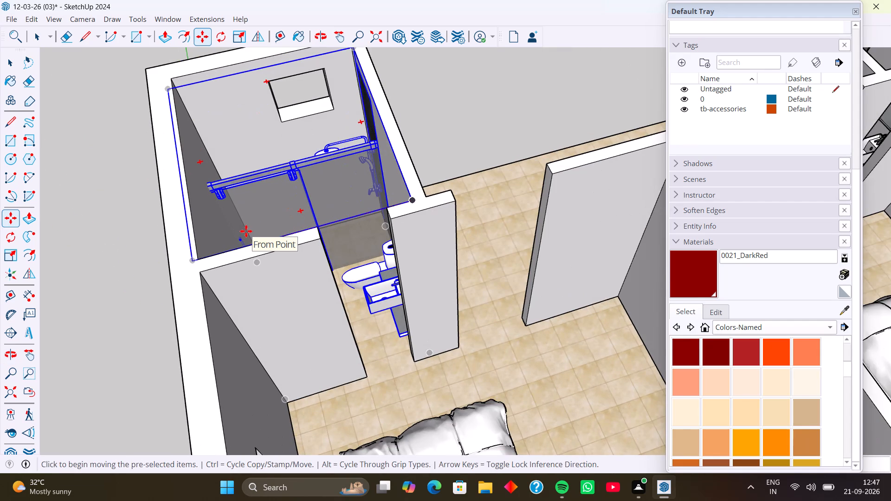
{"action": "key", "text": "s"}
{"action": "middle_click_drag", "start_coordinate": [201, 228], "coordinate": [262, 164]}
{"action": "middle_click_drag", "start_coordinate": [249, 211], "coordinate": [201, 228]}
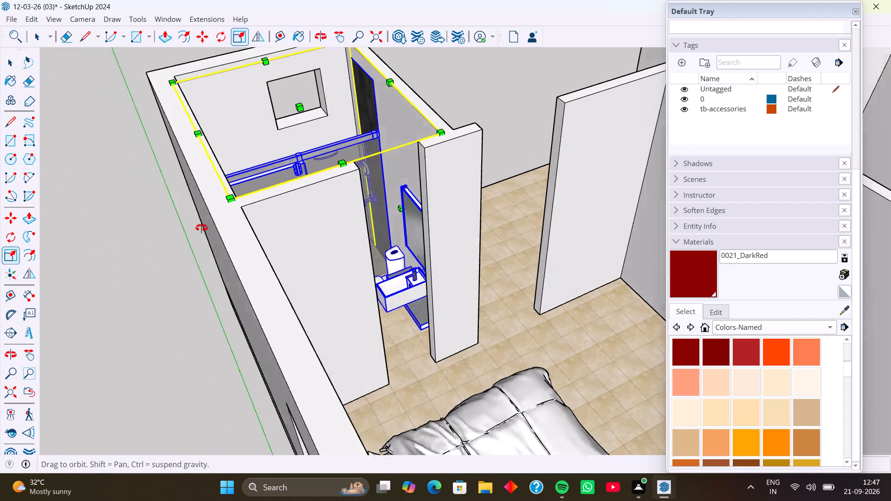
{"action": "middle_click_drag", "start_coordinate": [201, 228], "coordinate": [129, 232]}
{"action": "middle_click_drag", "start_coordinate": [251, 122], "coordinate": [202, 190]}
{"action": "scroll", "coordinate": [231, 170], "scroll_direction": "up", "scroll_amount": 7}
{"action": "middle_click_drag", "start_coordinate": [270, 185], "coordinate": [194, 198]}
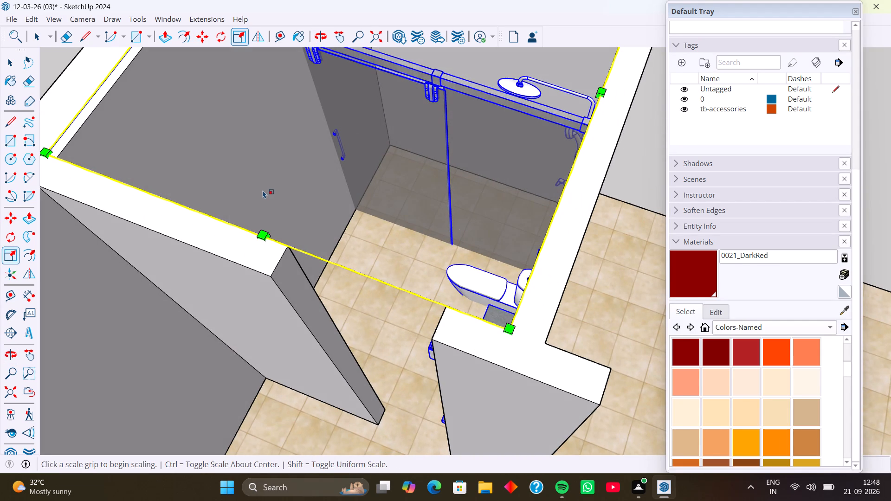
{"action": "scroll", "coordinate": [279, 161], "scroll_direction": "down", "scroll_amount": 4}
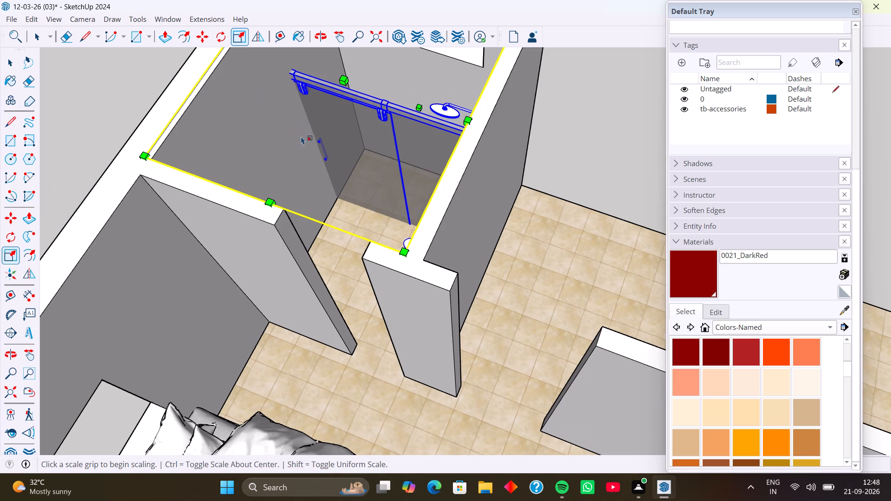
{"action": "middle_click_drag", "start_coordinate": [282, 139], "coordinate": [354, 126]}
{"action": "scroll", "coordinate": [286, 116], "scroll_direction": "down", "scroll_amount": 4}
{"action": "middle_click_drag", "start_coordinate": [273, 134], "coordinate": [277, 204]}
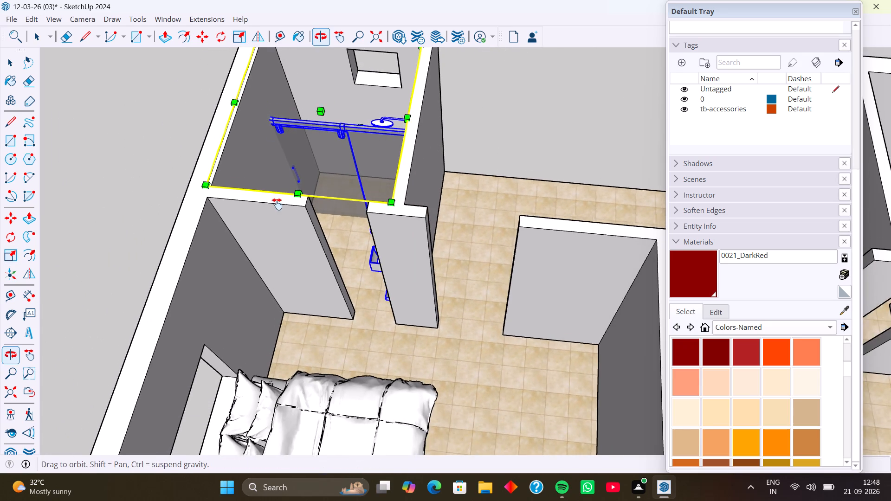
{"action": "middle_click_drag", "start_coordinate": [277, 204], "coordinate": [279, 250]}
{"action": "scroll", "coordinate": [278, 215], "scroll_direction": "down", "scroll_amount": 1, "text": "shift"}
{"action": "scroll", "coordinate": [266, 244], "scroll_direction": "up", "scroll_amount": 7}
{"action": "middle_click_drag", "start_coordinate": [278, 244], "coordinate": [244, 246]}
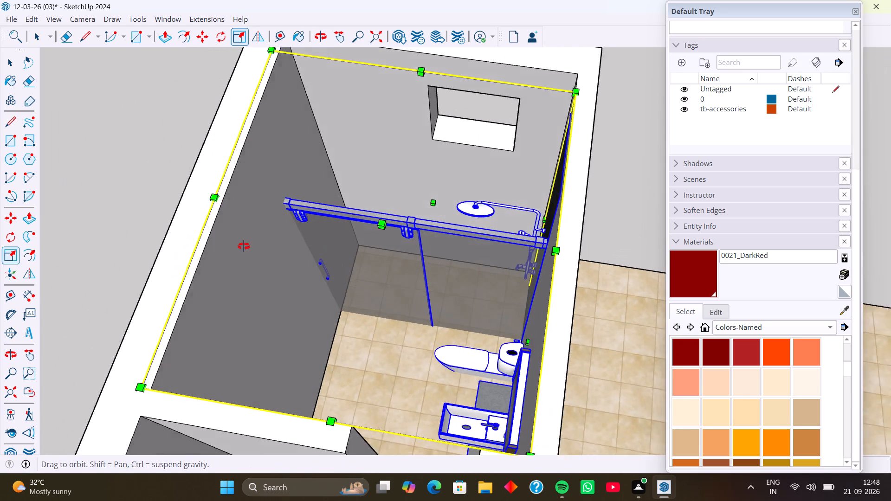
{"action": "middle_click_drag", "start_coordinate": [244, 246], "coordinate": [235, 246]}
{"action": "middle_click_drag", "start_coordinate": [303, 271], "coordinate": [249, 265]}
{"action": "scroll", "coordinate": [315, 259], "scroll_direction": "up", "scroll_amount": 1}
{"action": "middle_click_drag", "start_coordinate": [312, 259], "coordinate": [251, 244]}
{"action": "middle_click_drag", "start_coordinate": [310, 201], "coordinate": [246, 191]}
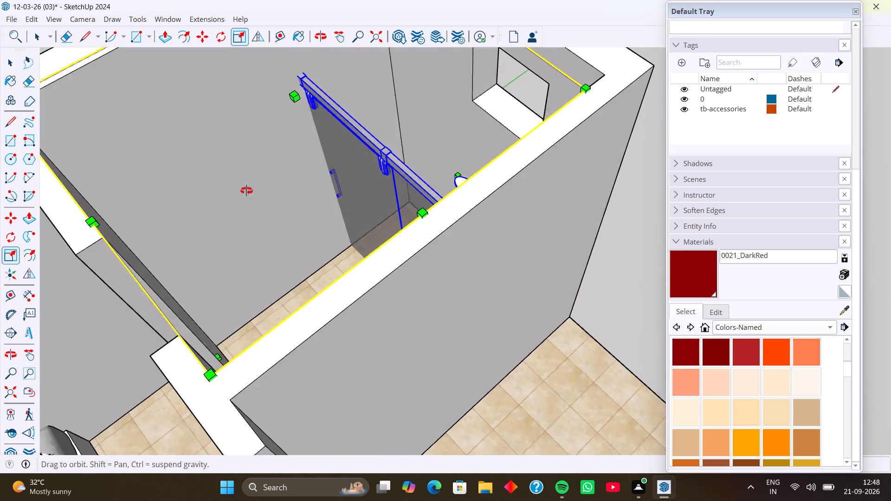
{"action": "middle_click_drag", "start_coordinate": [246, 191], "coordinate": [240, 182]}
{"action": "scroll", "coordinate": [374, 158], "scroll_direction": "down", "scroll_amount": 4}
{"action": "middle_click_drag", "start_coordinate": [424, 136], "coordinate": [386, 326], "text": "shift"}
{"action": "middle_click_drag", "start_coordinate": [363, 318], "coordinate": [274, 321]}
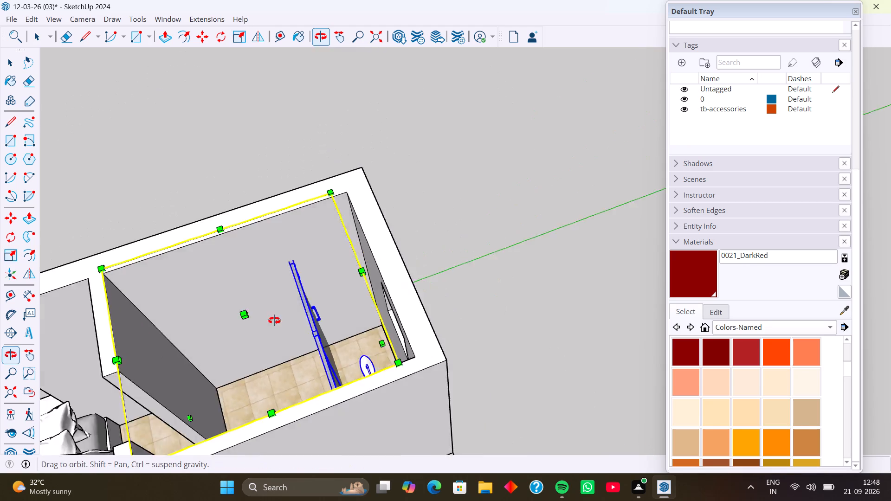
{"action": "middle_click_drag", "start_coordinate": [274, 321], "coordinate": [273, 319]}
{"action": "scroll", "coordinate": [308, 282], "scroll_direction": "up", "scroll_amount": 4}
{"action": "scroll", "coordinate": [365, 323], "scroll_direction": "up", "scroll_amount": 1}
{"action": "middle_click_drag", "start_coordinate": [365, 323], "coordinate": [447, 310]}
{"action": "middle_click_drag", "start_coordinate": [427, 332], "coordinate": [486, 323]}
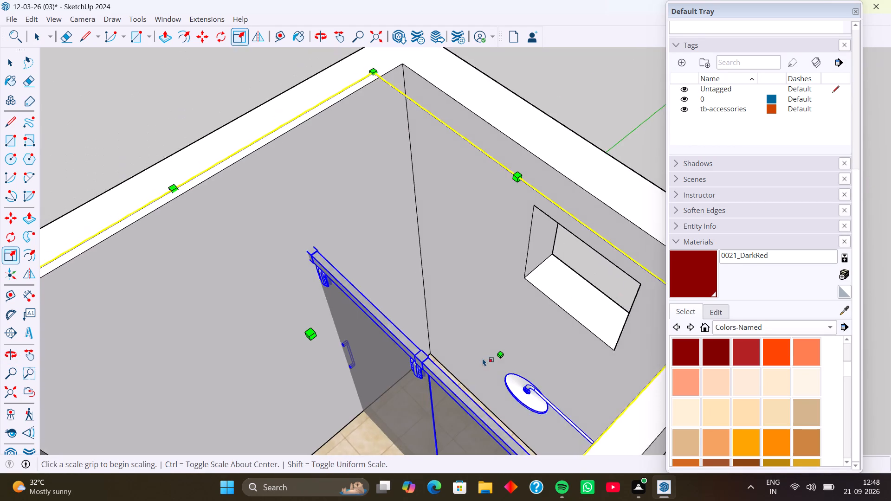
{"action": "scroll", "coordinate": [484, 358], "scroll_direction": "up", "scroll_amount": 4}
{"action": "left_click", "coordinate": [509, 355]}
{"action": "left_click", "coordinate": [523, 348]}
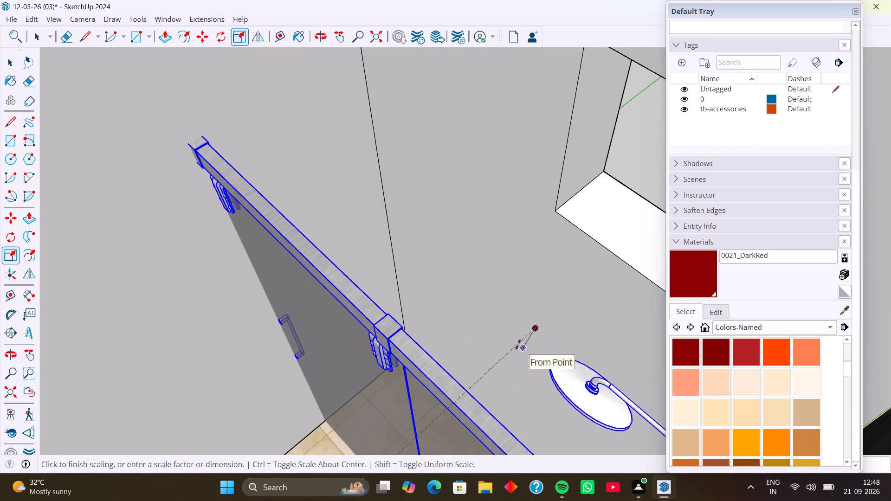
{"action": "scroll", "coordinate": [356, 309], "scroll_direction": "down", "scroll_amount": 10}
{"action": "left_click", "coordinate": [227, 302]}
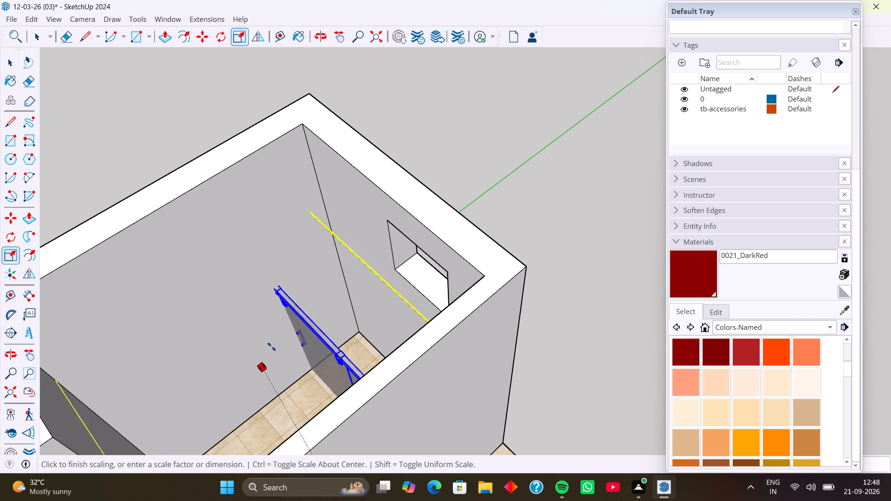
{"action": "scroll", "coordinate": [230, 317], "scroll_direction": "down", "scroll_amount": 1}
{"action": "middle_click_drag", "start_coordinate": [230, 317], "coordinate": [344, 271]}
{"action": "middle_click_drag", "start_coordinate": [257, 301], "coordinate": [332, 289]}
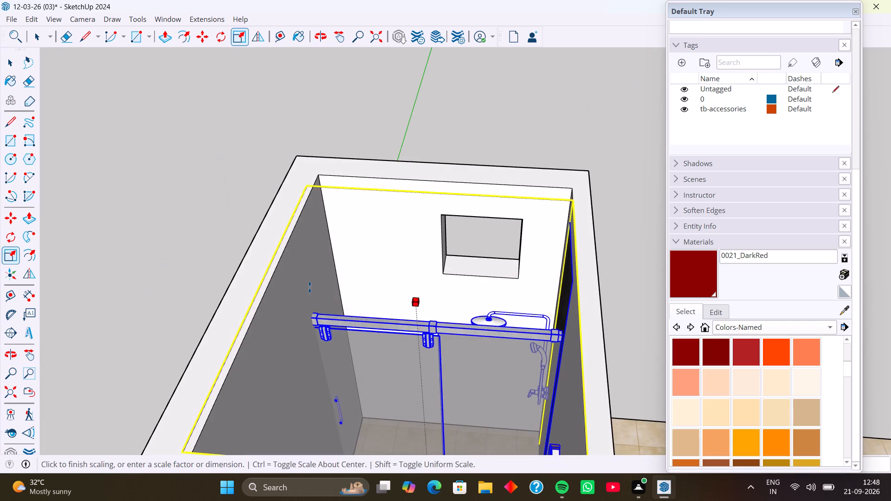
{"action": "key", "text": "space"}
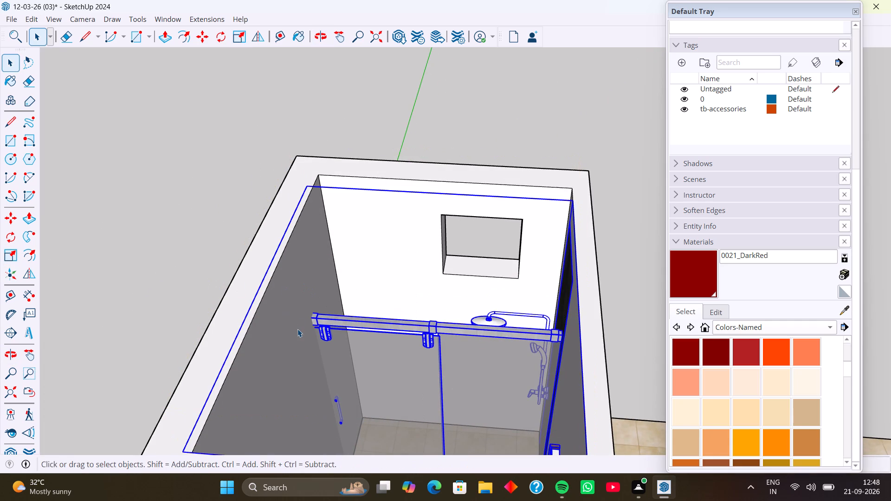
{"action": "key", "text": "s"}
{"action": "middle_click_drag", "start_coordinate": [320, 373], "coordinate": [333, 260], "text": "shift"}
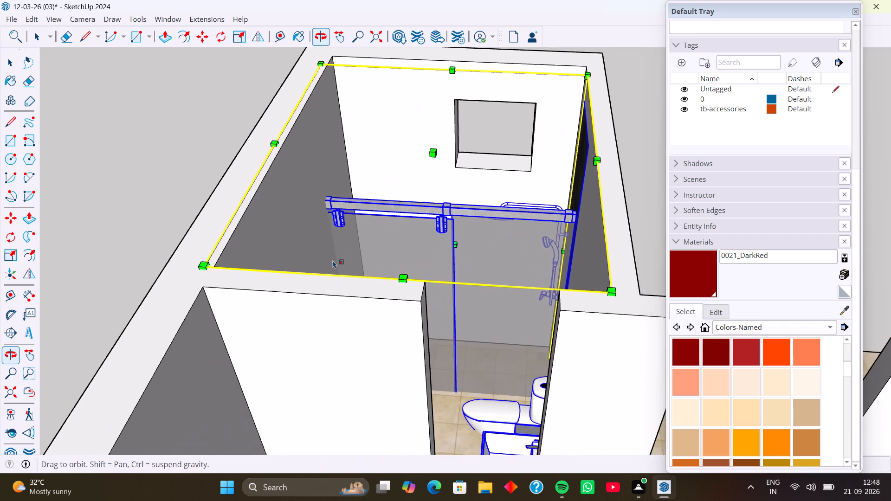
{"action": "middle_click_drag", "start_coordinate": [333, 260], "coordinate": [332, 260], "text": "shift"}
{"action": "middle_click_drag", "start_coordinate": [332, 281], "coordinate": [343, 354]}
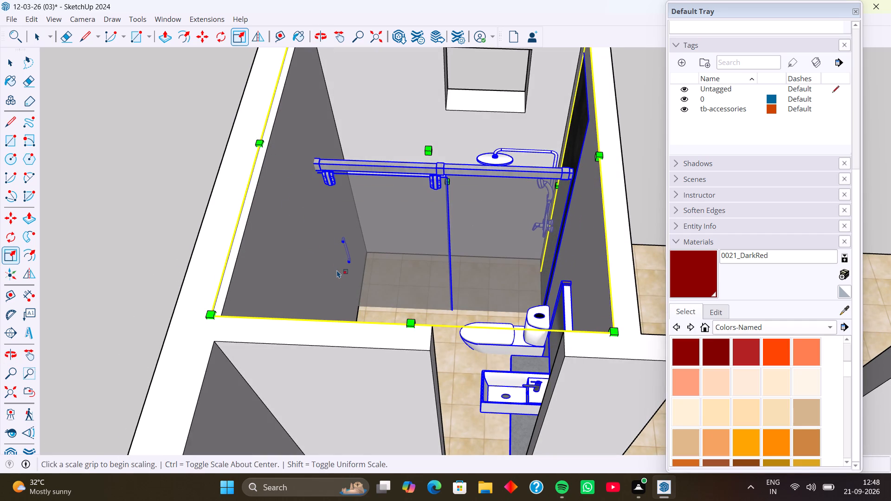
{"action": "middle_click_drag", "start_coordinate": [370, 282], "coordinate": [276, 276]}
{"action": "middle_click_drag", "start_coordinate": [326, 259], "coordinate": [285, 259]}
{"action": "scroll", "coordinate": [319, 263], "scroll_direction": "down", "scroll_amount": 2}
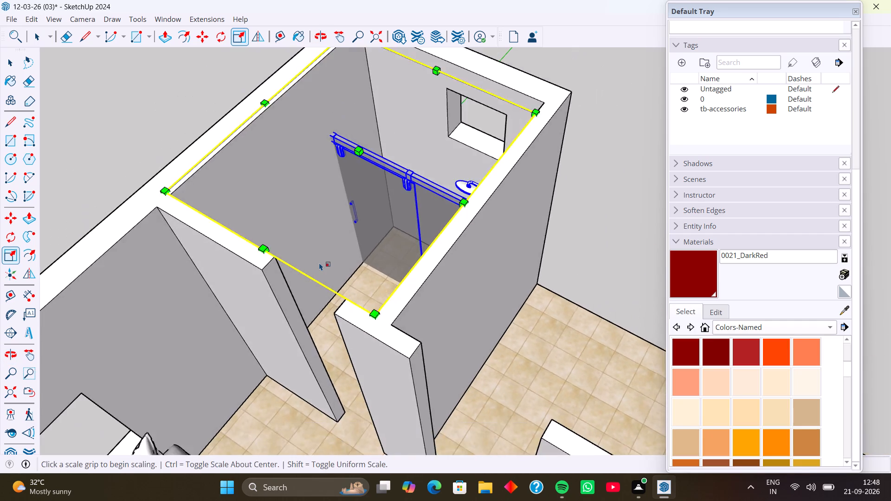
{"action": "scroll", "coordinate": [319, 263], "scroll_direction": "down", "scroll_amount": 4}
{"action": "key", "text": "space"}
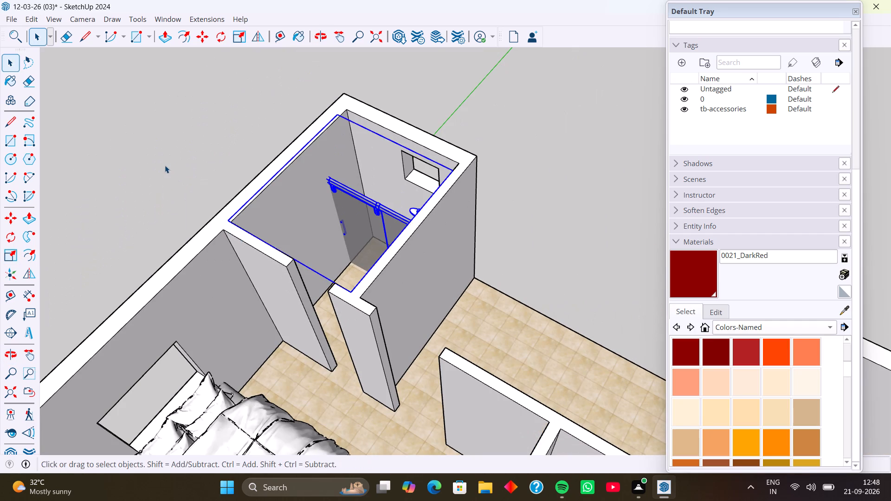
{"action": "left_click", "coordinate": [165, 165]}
Examine the far-end bathrooms, the outer long wall and the room layout toward the front of the house.
{"action": "scroll", "coordinate": [288, 191], "scroll_direction": "down", "scroll_amount": 5}
{"action": "middle_click_drag", "start_coordinate": [338, 244], "coordinate": [448, 224]}
{"action": "middle_click_drag", "start_coordinate": [347, 252], "coordinate": [437, 187]}
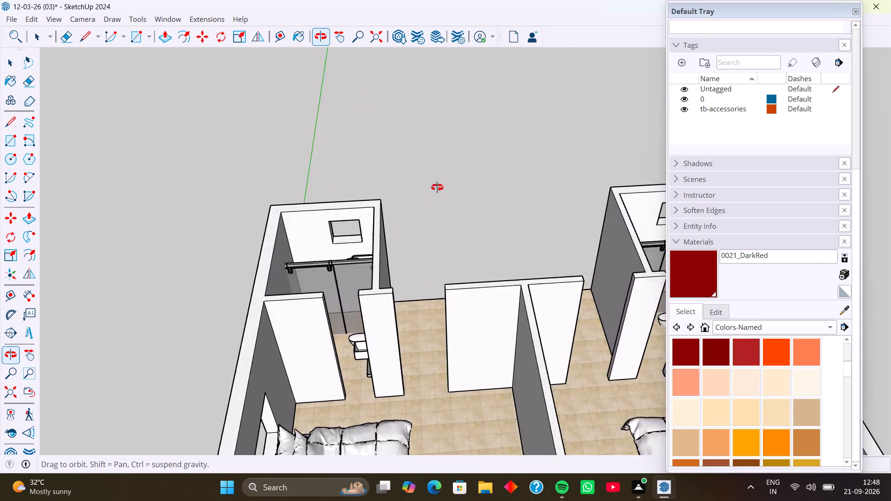
{"action": "middle_click_drag", "start_coordinate": [437, 187], "coordinate": [450, 177]}
{"action": "middle_click_drag", "start_coordinate": [357, 265], "coordinate": [498, 215]}
{"action": "middle_click_drag", "start_coordinate": [360, 308], "coordinate": [528, 267]}
{"action": "scroll", "coordinate": [411, 311], "scroll_direction": "down", "scroll_amount": 6}
{"action": "middle_click_drag", "start_coordinate": [472, 262], "coordinate": [460, 261], "text": "shift"}
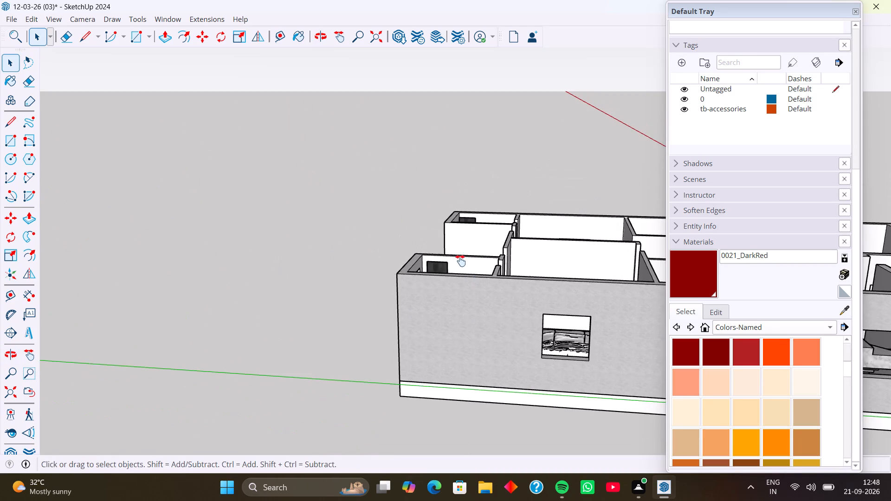
{"action": "middle_click_drag", "start_coordinate": [460, 261], "coordinate": [117, 238], "text": "shift"}
{"action": "scroll", "coordinate": [197, 271], "scroll_direction": "down", "scroll_amount": 5}
{"action": "middle_click_drag", "start_coordinate": [247, 280], "coordinate": [227, 409]}
{"action": "middle_click_drag", "start_coordinate": [261, 343], "coordinate": [260, 275]}
{"action": "middle_click_drag", "start_coordinate": [265, 310], "coordinate": [265, 315]}
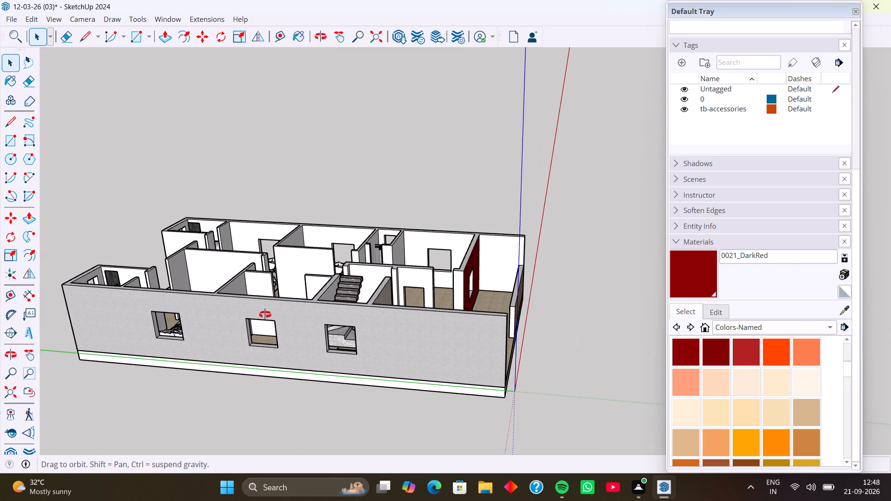
{"action": "middle_click_drag", "start_coordinate": [265, 315], "coordinate": [259, 437]}
{"action": "middle_click_drag", "start_coordinate": [297, 334], "coordinate": [242, 434]}
{"action": "middle_click_drag", "start_coordinate": [311, 369], "coordinate": [210, 366]}
{"action": "middle_click_drag", "start_coordinate": [314, 309], "coordinate": [234, 312]}
{"action": "scroll", "coordinate": [315, 187], "scroll_direction": "up", "scroll_amount": 1}
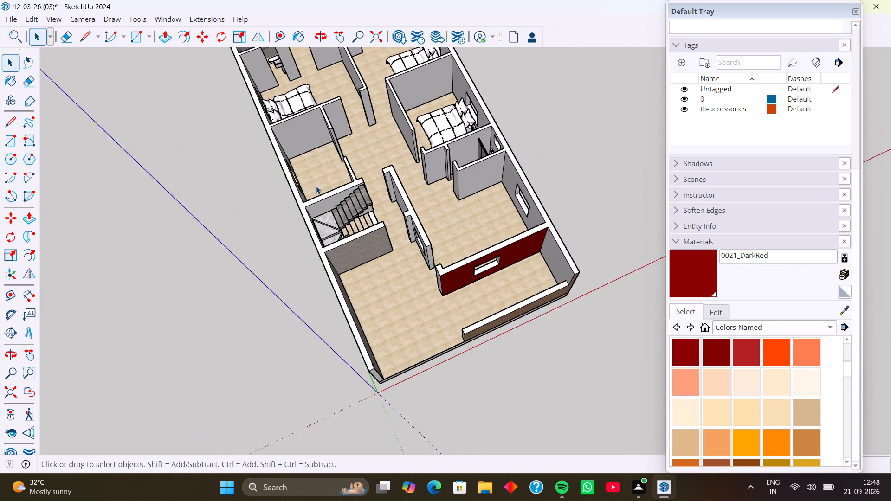
{"action": "scroll", "coordinate": [316, 186], "scroll_direction": "up", "scroll_amount": 1}
{"action": "scroll", "coordinate": [317, 185], "scroll_direction": "down", "scroll_amount": 2}
{"action": "middle_click_drag", "start_coordinate": [338, 195], "coordinate": [278, 156]}
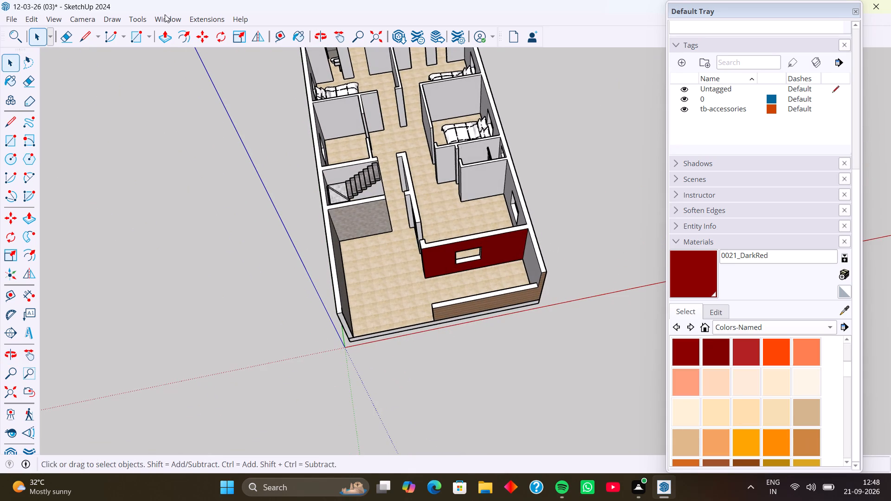
Search the 3D Warehouse for kitchen models.
{"action": "left_click", "coordinate": [168, 18]}
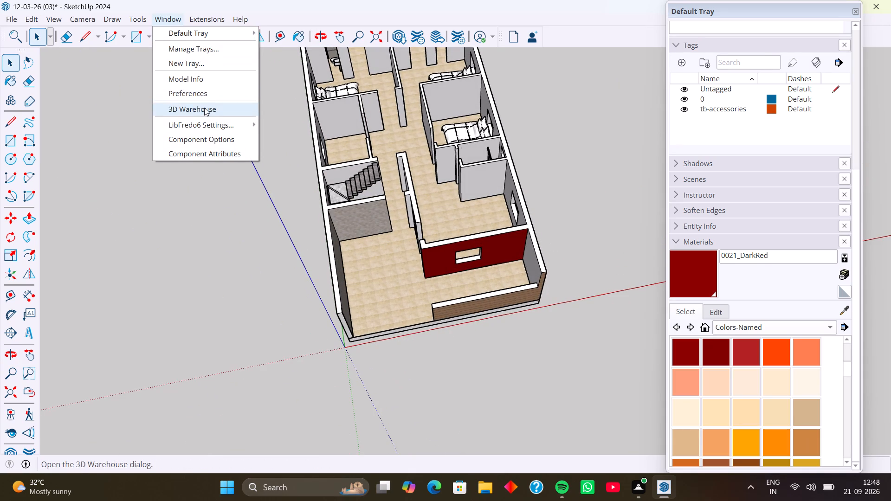
{"action": "left_click", "coordinate": [204, 108]}
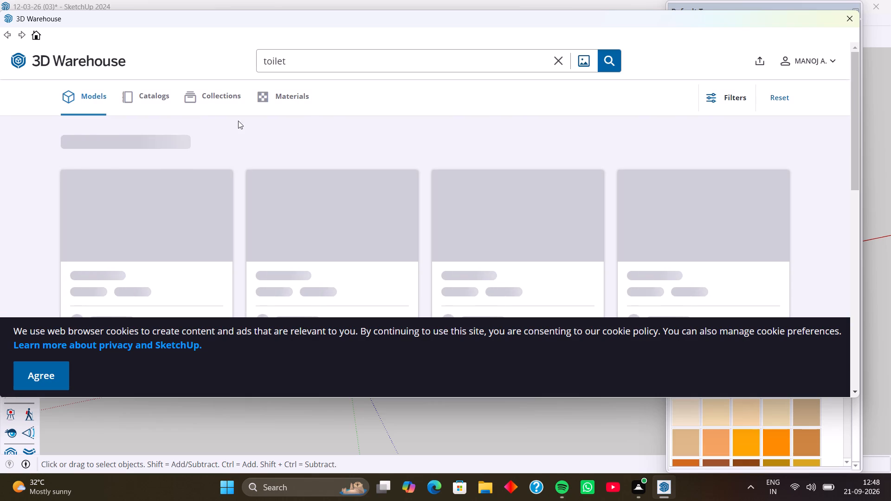
{"action": "left_click", "coordinate": [353, 63]}
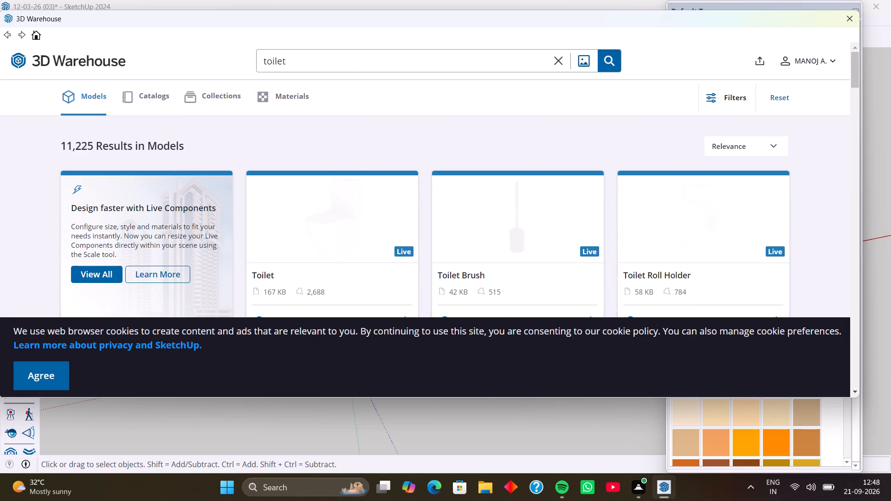
{"action": "key", "text": "BackSpace"}
{"action": "key", "text": "BackSpace"}
{"action": "key", "text": "BackSpace"}
{"action": "key", "text": "BackSpace"}
{"action": "key", "text": "BackSpace"}
{"action": "key", "text": "BackSpace"}
{"action": "key", "text": "BackSpace"}
{"action": "key", "text": "BackSpace"}
{"action": "key", "text": "BackSpace"}
{"action": "key", "text": "BackSpace"}
{"action": "key", "text": "BackSpace"}
{"action": "key", "text": "BackSpace"}
{"action": "key", "text": "BackSpace"}
{"action": "key", "text": "BackSpace"}
{"action": "key", "text": "BackSpace"}
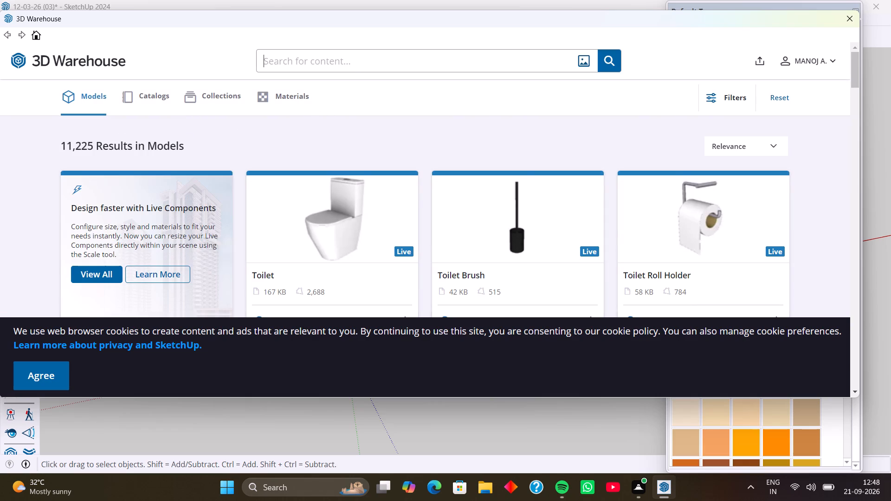
{"action": "type", "text": "kit"}
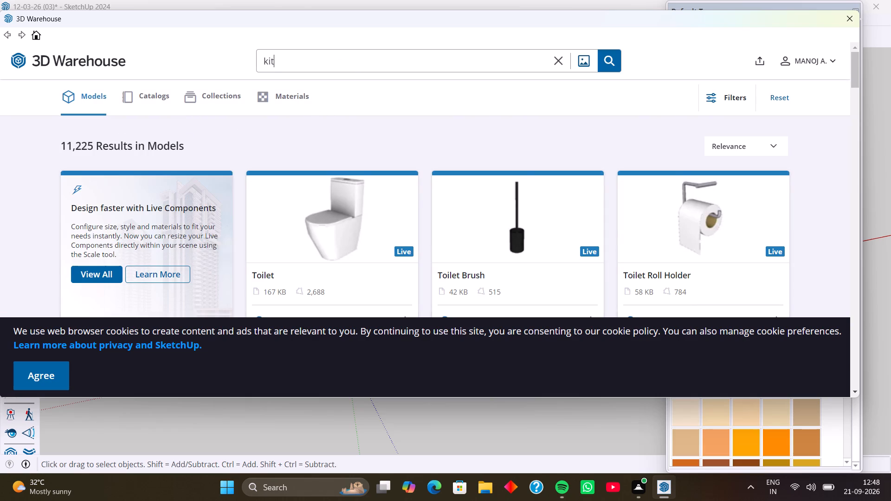
{"action": "type", "text": "ch"}
{"action": "key", "text": "e"}
{"action": "key", "text": "n"}
{"action": "key", "text": "Return"}
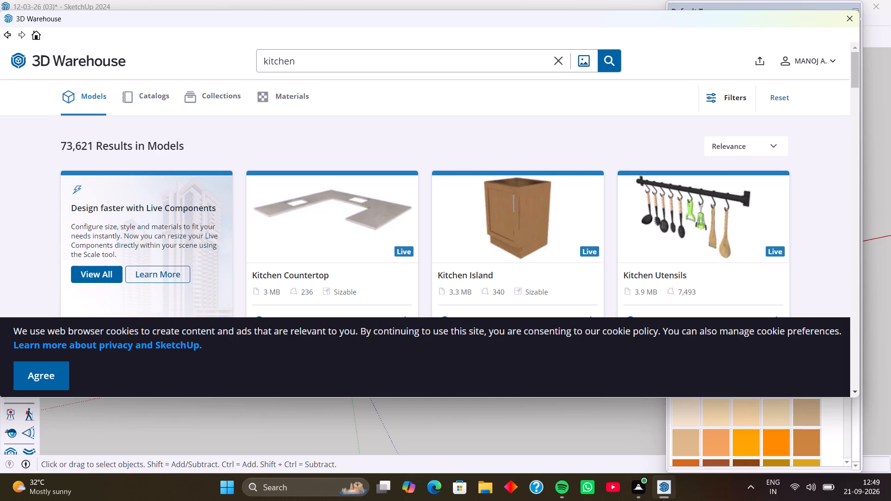
Load the 4.7 MB white-and-wood kitchen shown with dimension lines into the model and place it outside the house, beside the staircase-side wall.
{"action": "scroll", "coordinate": [371, 180], "scroll_direction": "down", "scroll_amount": 1}
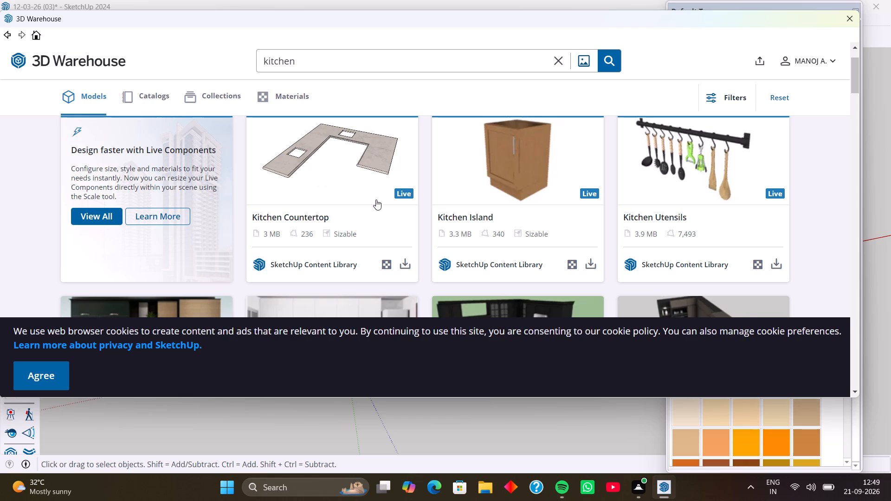
{"action": "scroll", "coordinate": [374, 200], "scroll_direction": "down", "scroll_amount": 5}
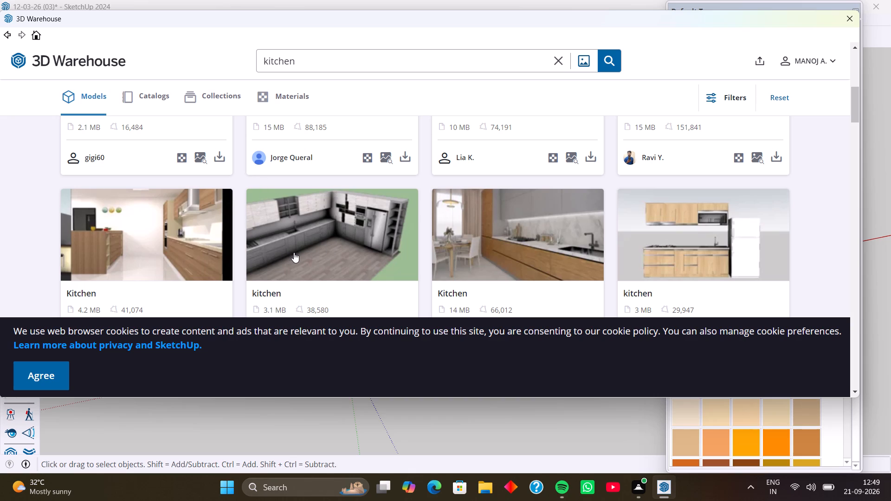
{"action": "scroll", "coordinate": [294, 252], "scroll_direction": "down", "scroll_amount": 1}
{"action": "scroll", "coordinate": [425, 268], "scroll_direction": "down", "scroll_amount": 2}
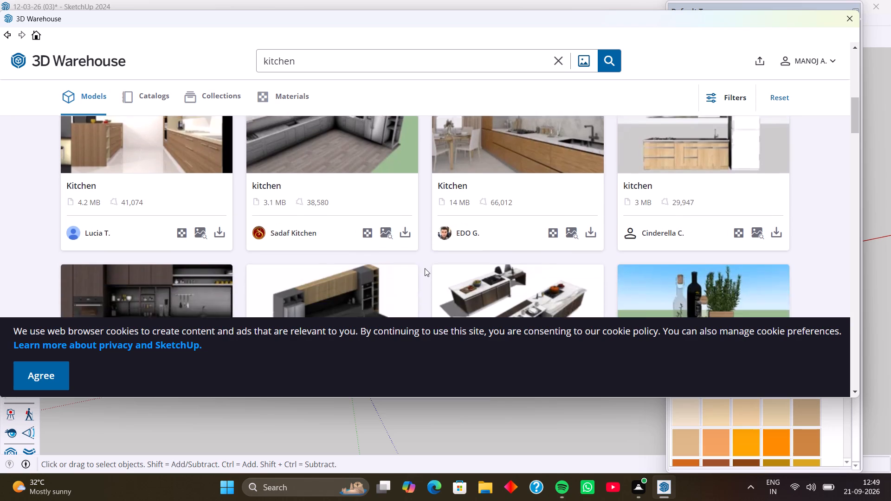
{"action": "scroll", "coordinate": [425, 268], "scroll_direction": "down", "scroll_amount": 2}
{"action": "scroll", "coordinate": [376, 235], "scroll_direction": "up", "scroll_amount": 2}
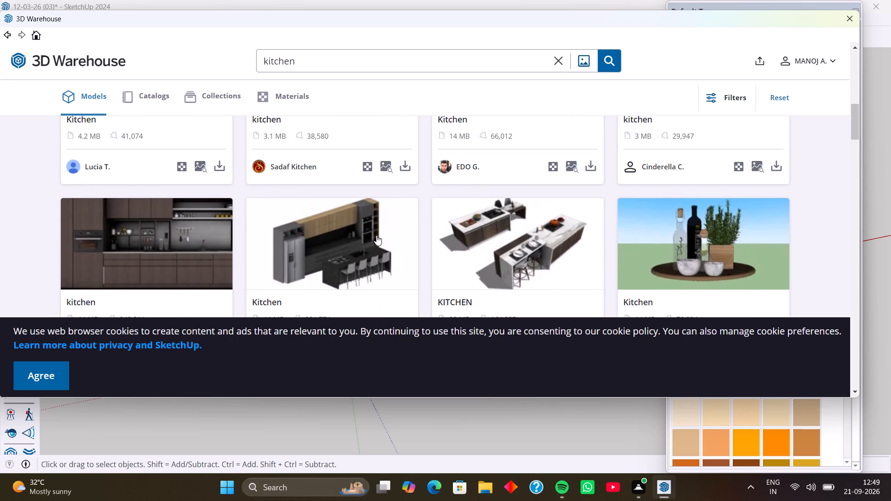
{"action": "scroll", "coordinate": [339, 236], "scroll_direction": "down", "scroll_amount": 4}
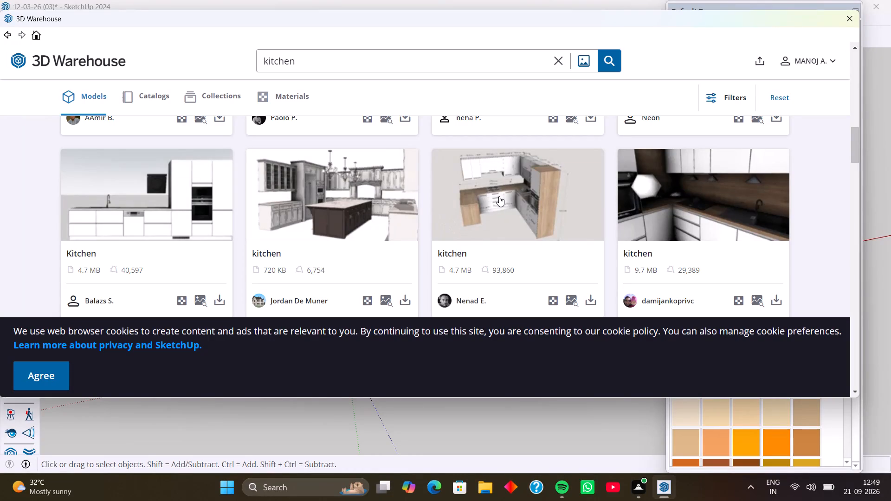
{"action": "scroll", "coordinate": [513, 215], "scroll_direction": "down", "scroll_amount": 1}
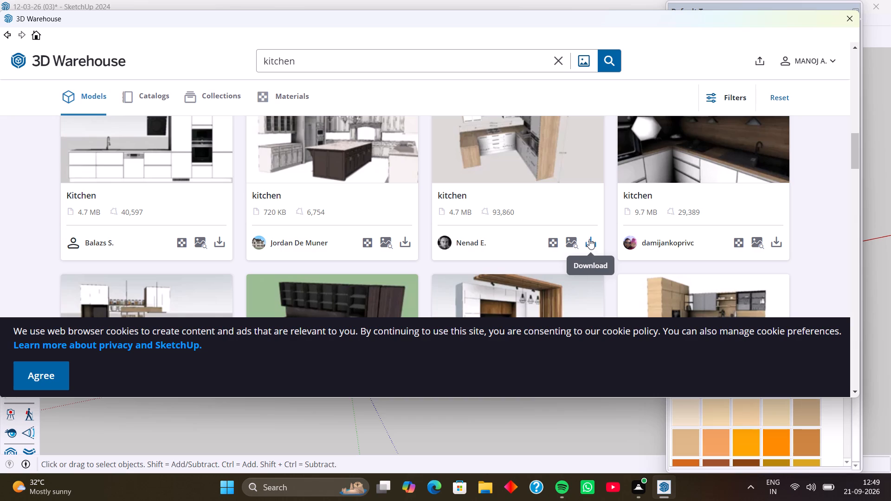
{"action": "scroll", "coordinate": [589, 239], "scroll_direction": "down", "scroll_amount": 2}
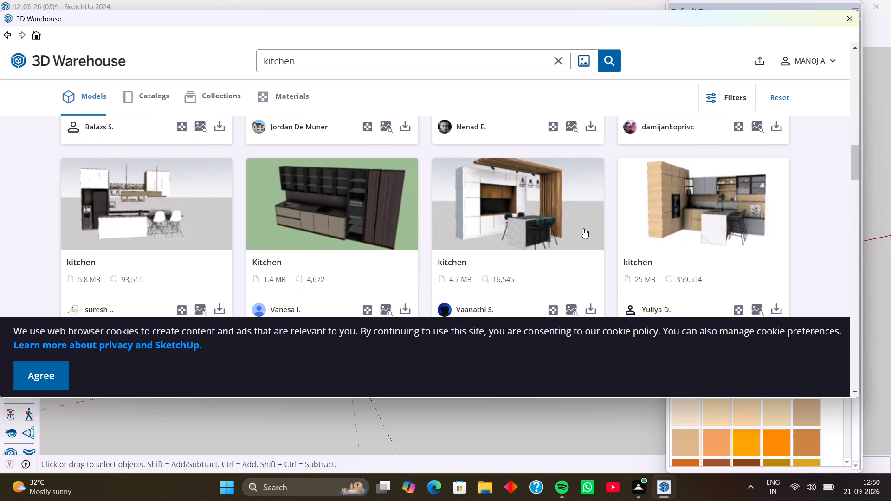
{"action": "scroll", "coordinate": [568, 187], "scroll_direction": "up", "scroll_amount": 2}
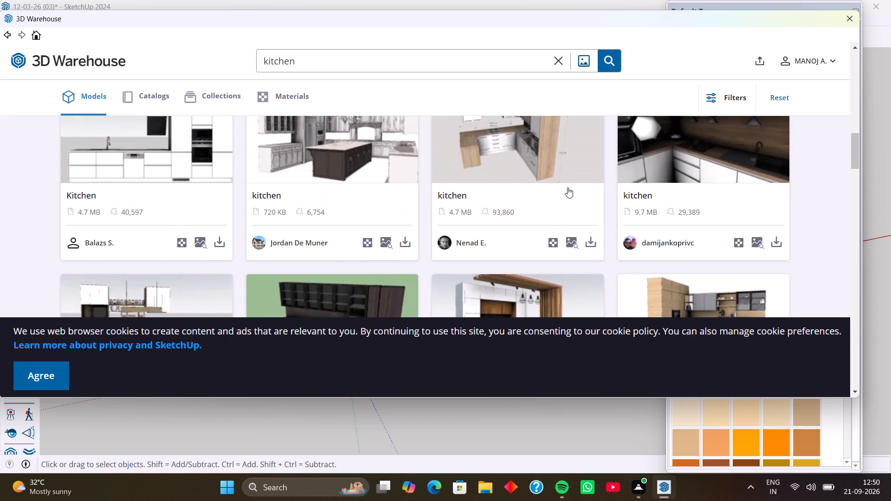
{"action": "left_click", "coordinate": [594, 247]}
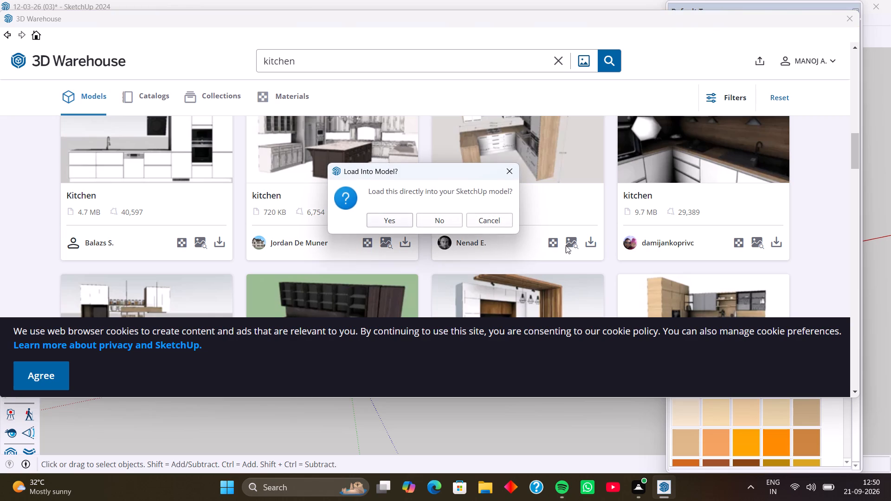
{"action": "left_click", "coordinate": [400, 218]}
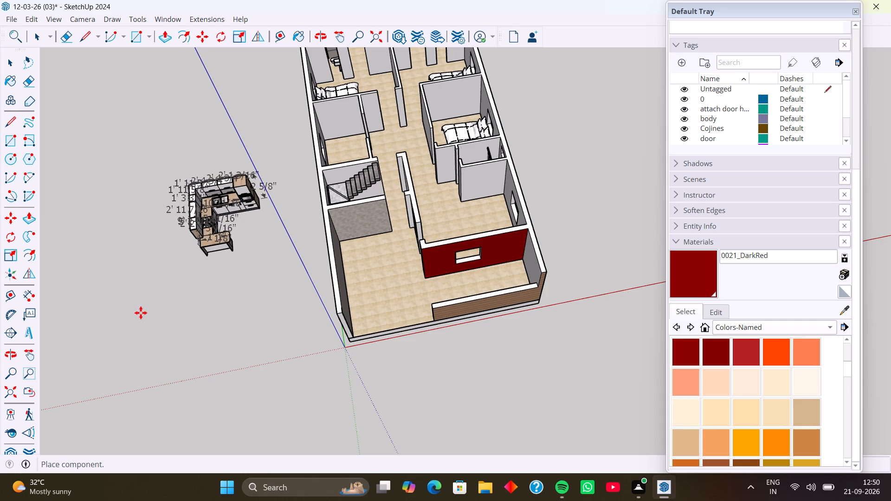
{"action": "left_click", "coordinate": [116, 328]}
Explode the placed kitchen component and clear the selection.
{"action": "middle_click_drag", "start_coordinate": [192, 305], "coordinate": [217, 289]}
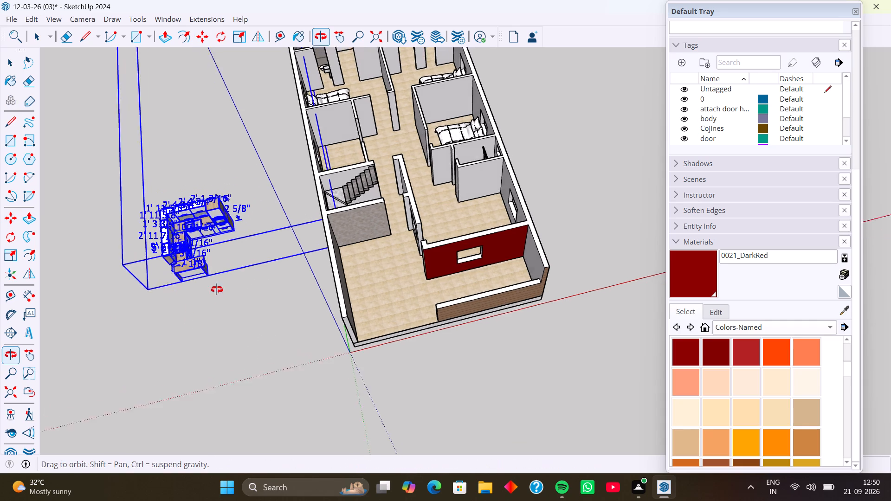
{"action": "middle_click_drag", "start_coordinate": [217, 289], "coordinate": [245, 217]}
{"action": "right_click", "coordinate": [222, 231]}
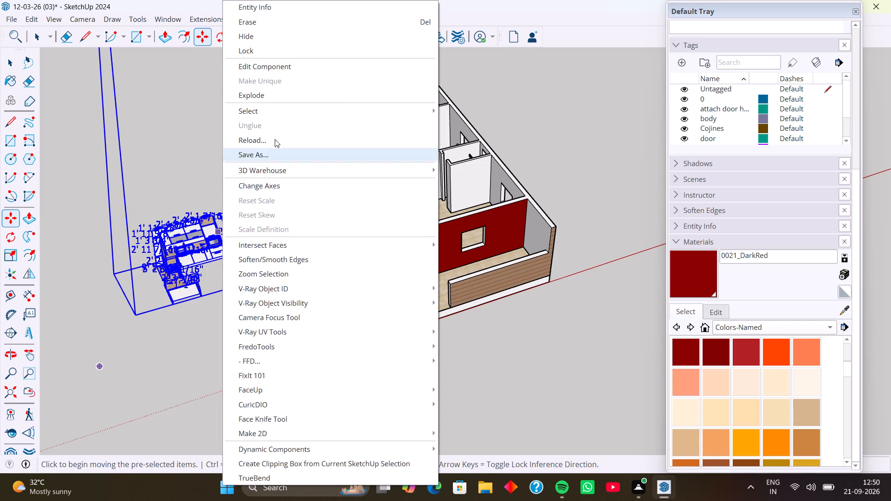
{"action": "left_click", "coordinate": [282, 89]}
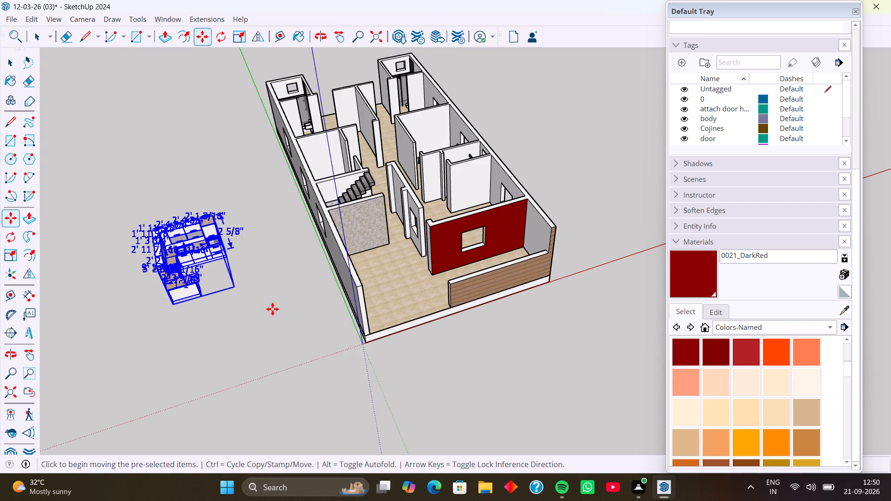
{"action": "key", "text": "space"}
{"action": "left_click", "coordinate": [254, 310]}
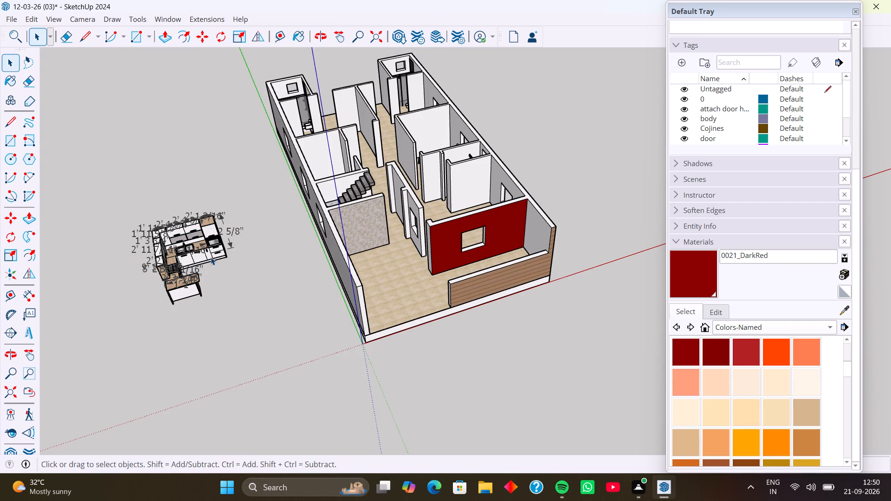
Delete the oven cabinet's height and width dimensions and the adjacent 2' 4 3/4" dimension above the wall cabinets.
{"action": "scroll", "coordinate": [210, 253], "scroll_direction": "up", "scroll_amount": 9}
{"action": "middle_click_drag", "start_coordinate": [210, 257], "coordinate": [201, 212]}
{"action": "scroll", "coordinate": [237, 224], "scroll_direction": "up", "scroll_amount": 3}
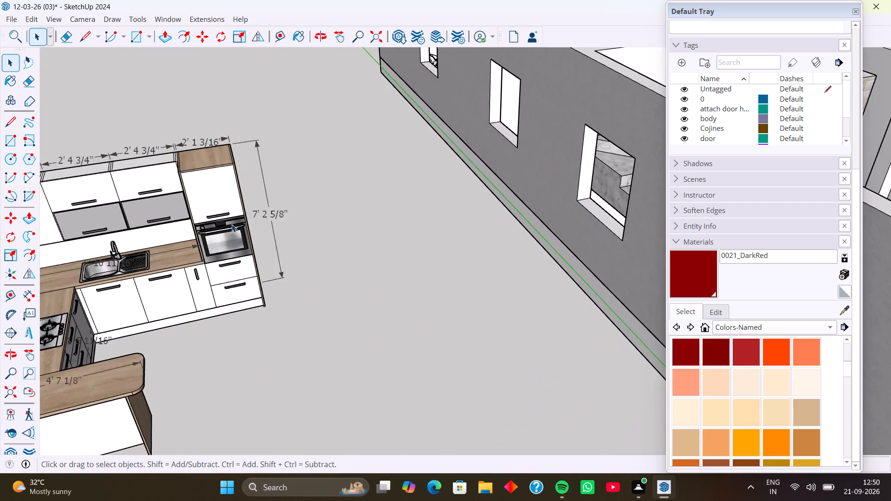
{"action": "scroll", "coordinate": [232, 224], "scroll_direction": "up", "scroll_amount": 4}
{"action": "left_click", "coordinate": [296, 210]}
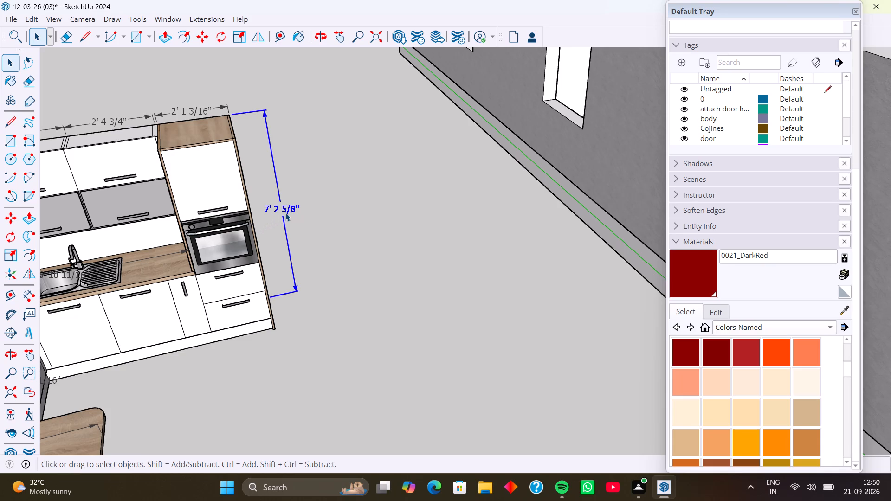
{"action": "key", "text": "Delete"}
{"action": "left_click", "coordinate": [195, 111]}
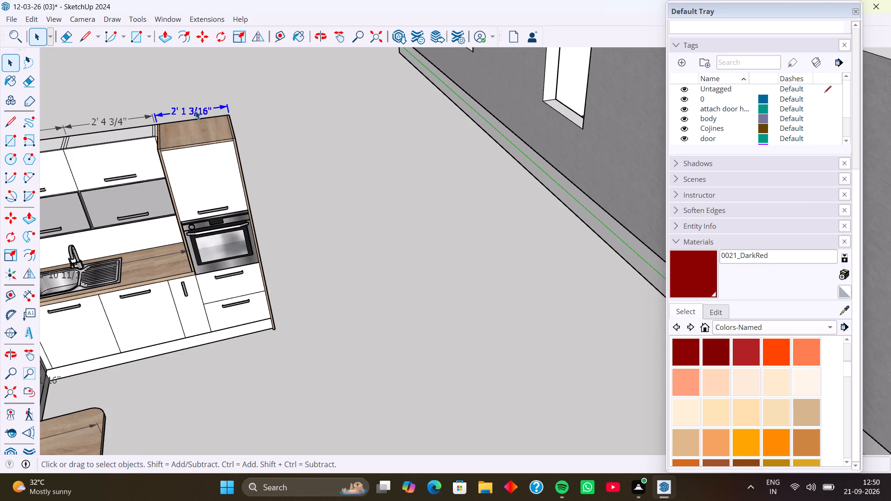
{"action": "key", "text": "Delete"}
{"action": "left_click", "coordinate": [118, 119]}
{"action": "key", "text": "Delete"}
Delete the remaining 2' 4 3/4" and 1' 11 5/8" dimensions along the top back edge above the sink-side wall cabinets.
{"action": "scroll", "coordinate": [126, 163], "scroll_direction": "down", "scroll_amount": 1}
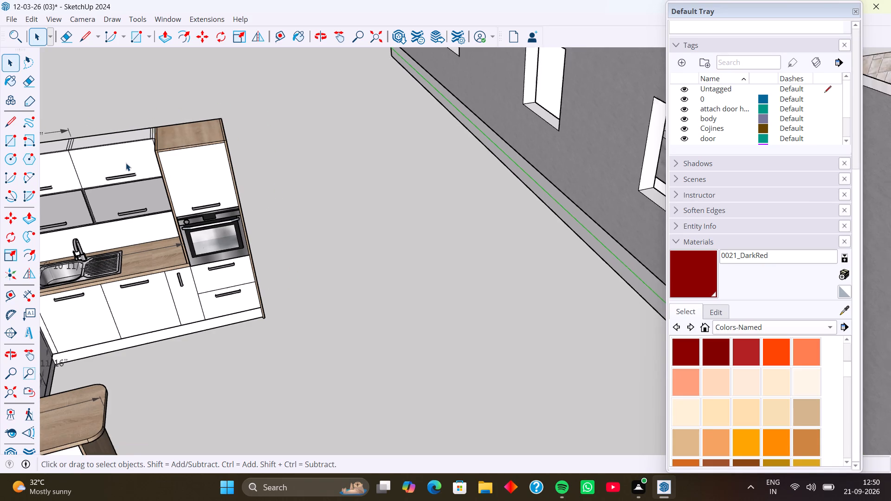
{"action": "scroll", "coordinate": [126, 163], "scroll_direction": "down", "scroll_amount": 2}
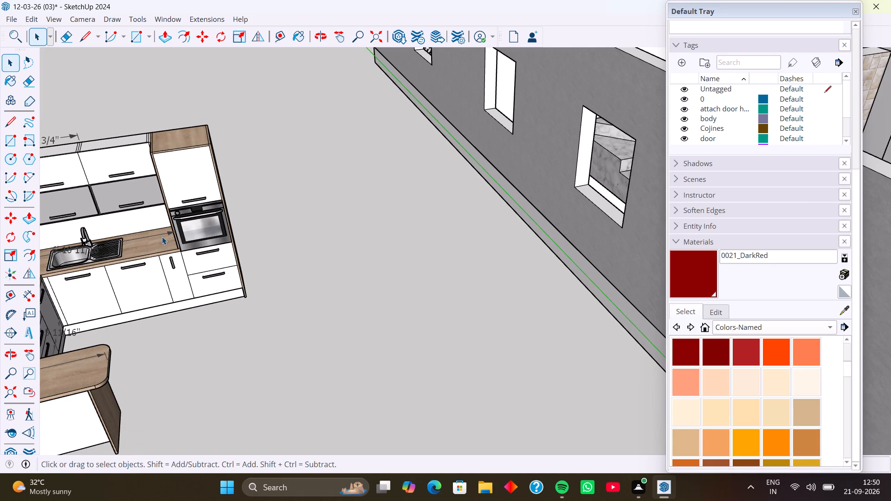
{"action": "middle_click_drag", "start_coordinate": [157, 243], "coordinate": [387, 234], "text": "shift"}
{"action": "scroll", "coordinate": [290, 145], "scroll_direction": "up", "scroll_amount": 3}
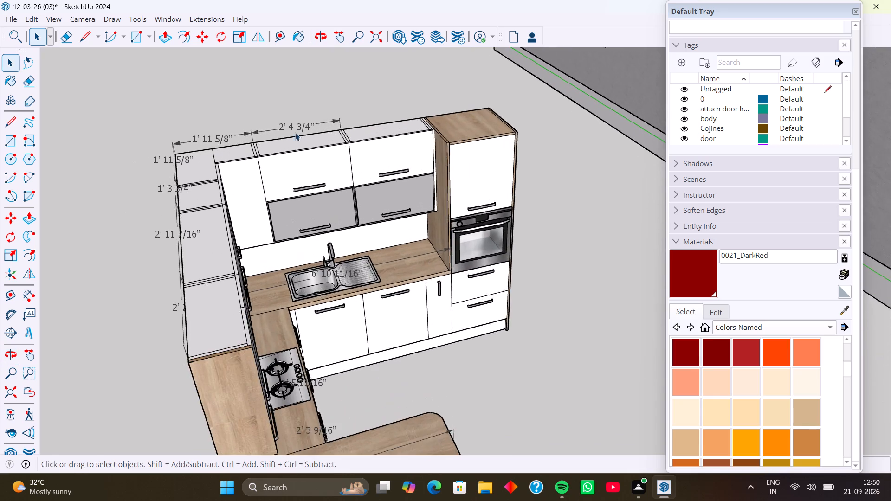
{"action": "scroll", "coordinate": [298, 129], "scroll_direction": "up", "scroll_amount": 2}
{"action": "left_click", "coordinate": [298, 125]}
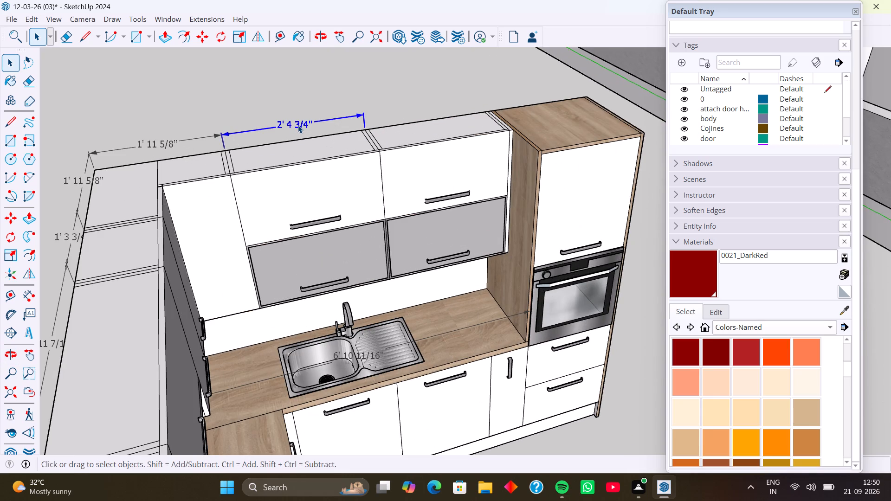
{"action": "key", "text": "Delete"}
{"action": "left_click", "coordinate": [166, 138]}
{"action": "key", "text": "Delete"}
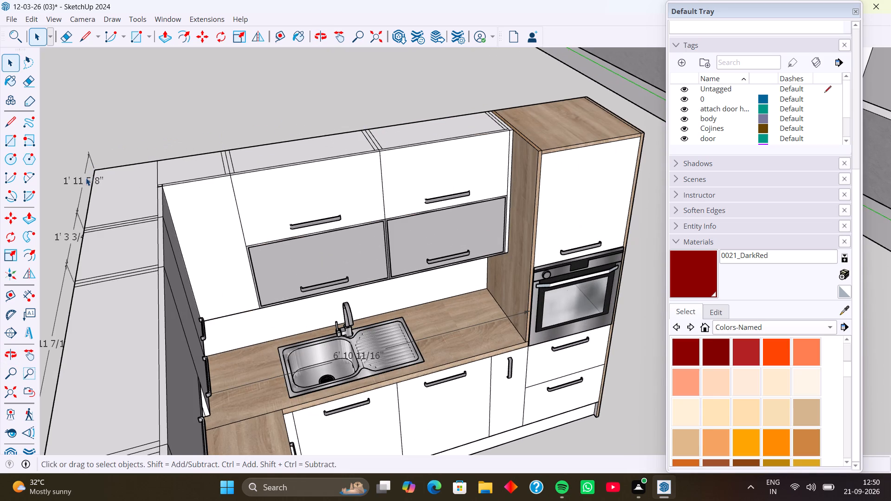
Delete the 1' 11 5/8" dimension and the next two dimensions along the top back edge of the hob-side wall cabinets.
{"action": "left_click", "coordinate": [82, 180]}
{"action": "key", "text": "Delete"}
{"action": "left_click", "coordinate": [64, 241]}
{"action": "key", "text": "Delete"}
{"action": "left_click", "coordinate": [51, 337]}
{"action": "key", "text": "Delete"}
Delete the 2' 2" dimension above the end hob-side wall cabinets and the dimension beside their wooden end panel.
{"action": "scroll", "coordinate": [65, 290], "scroll_direction": "down", "scroll_amount": 4}
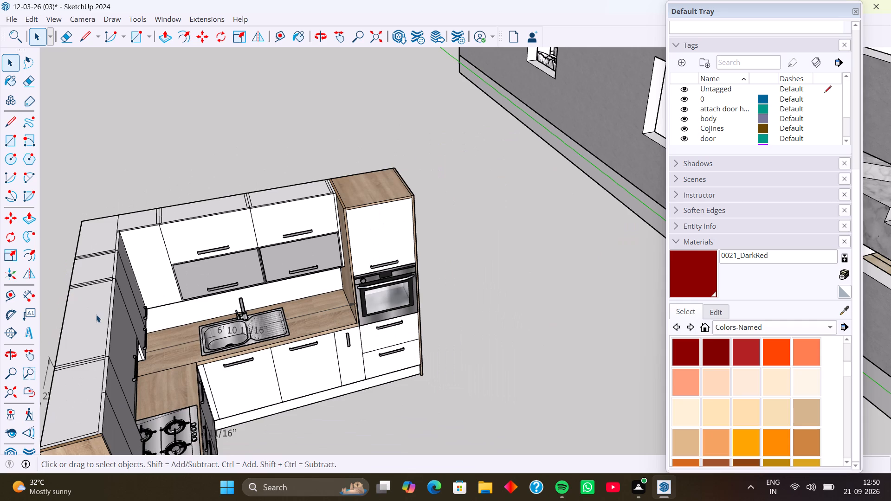
{"action": "middle_click_drag", "start_coordinate": [96, 315], "coordinate": [204, 175], "text": "shift"}
{"action": "scroll", "coordinate": [163, 243], "scroll_direction": "up", "scroll_amount": 5}
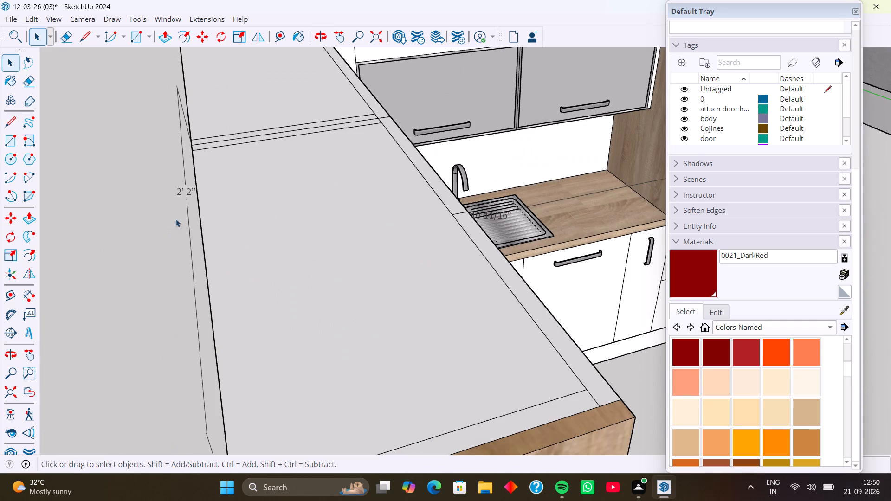
{"action": "left_click", "coordinate": [185, 189]}
{"action": "key", "text": "Delete"}
{"action": "scroll", "coordinate": [290, 236], "scroll_direction": "down", "scroll_amount": 3}
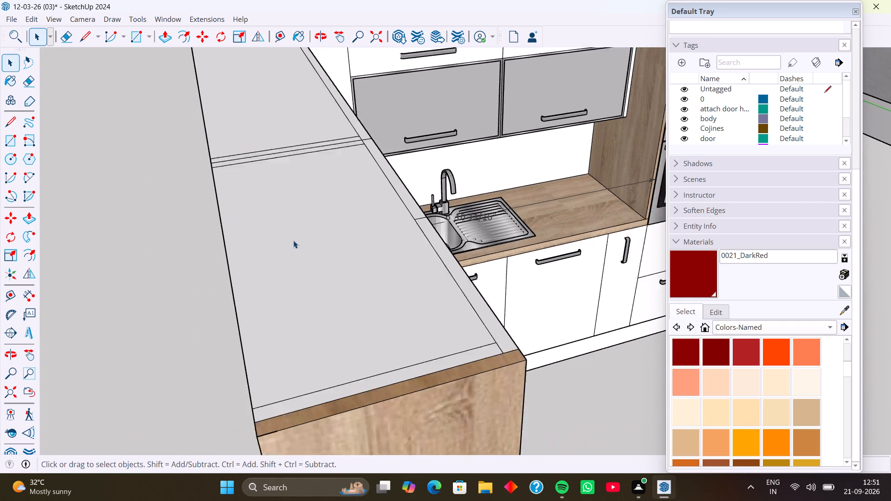
{"action": "scroll", "coordinate": [293, 240], "scroll_direction": "down", "scroll_amount": 7}
{"action": "left_click", "coordinate": [263, 352]}
{"action": "key", "text": "Delete"}
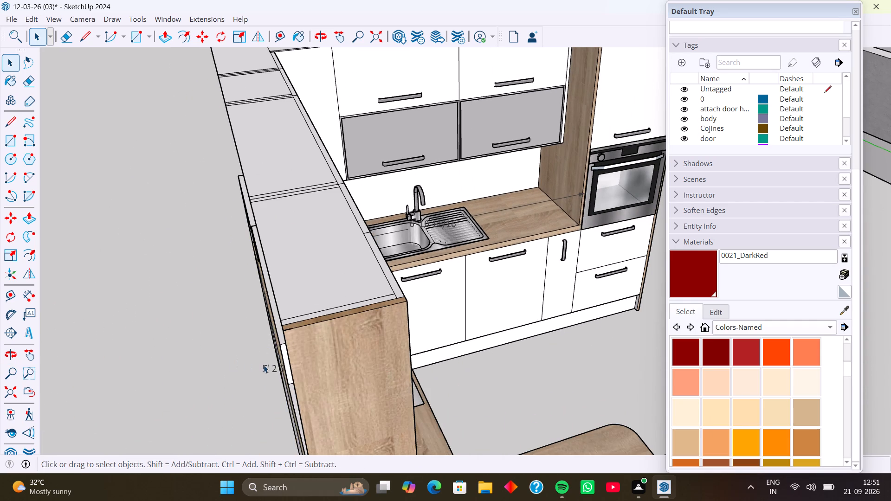
{"action": "left_click", "coordinate": [263, 367]}
{"action": "key", "text": "Delete"}
Delete the 4' 7 1/8" dimension across the peninsula worktop.
{"action": "scroll", "coordinate": [273, 348], "scroll_direction": "down", "scroll_amount": 4}
{"action": "middle_click_drag", "start_coordinate": [287, 353], "coordinate": [230, 244]}
{"action": "middle_click_drag", "start_coordinate": [272, 281], "coordinate": [191, 287]}
{"action": "middle_click_drag", "start_coordinate": [304, 315], "coordinate": [224, 353]}
{"action": "middle_click_drag", "start_coordinate": [318, 365], "coordinate": [225, 385]}
{"action": "scroll", "coordinate": [430, 358], "scroll_direction": "up", "scroll_amount": 7}
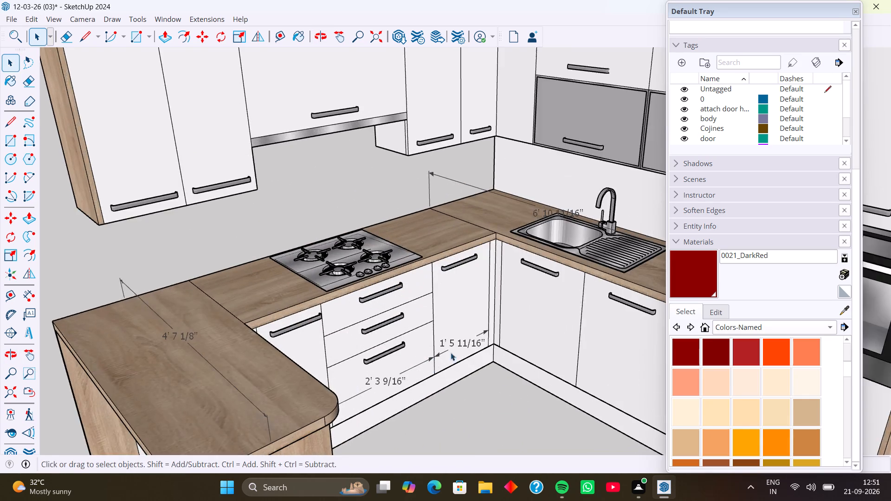
{"action": "scroll", "coordinate": [460, 350], "scroll_direction": "down", "scroll_amount": 5}
{"action": "left_click", "coordinate": [467, 345]}
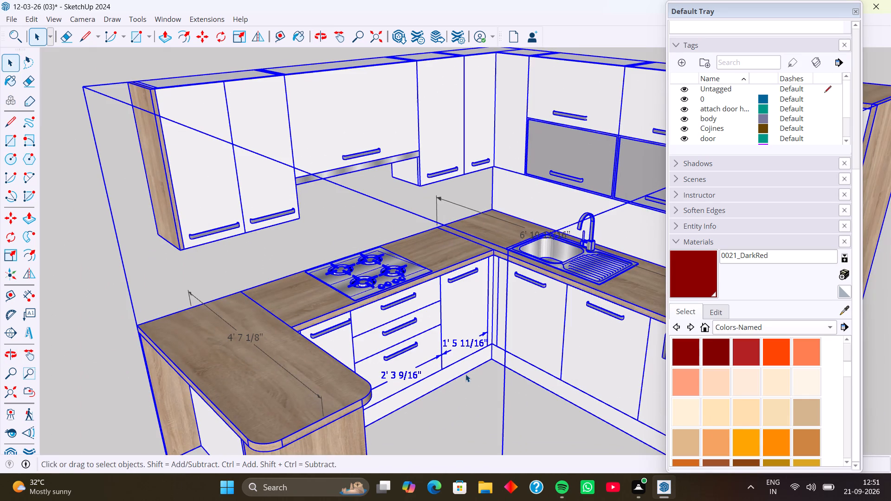
{"action": "left_click", "coordinate": [468, 398]}
{"action": "left_click", "coordinate": [482, 342]}
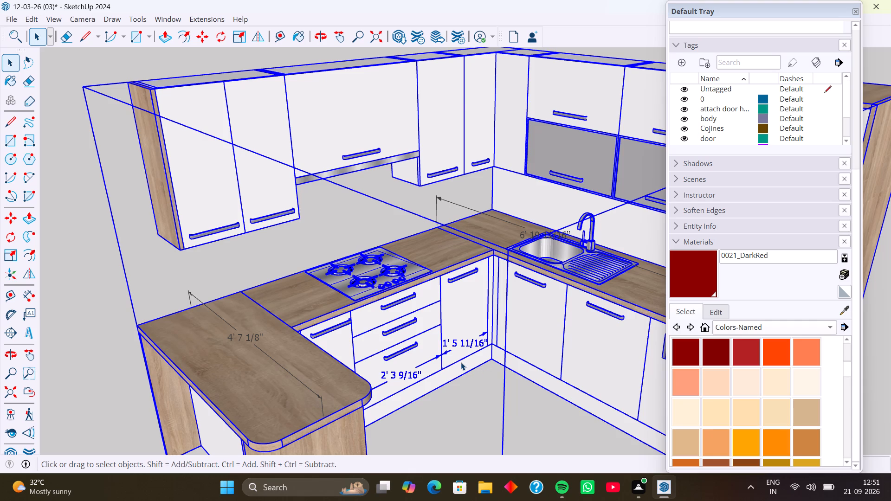
{"action": "scroll", "coordinate": [462, 358], "scroll_direction": "down", "scroll_amount": 10}
{"action": "scroll", "coordinate": [340, 322], "scroll_direction": "down", "scroll_amount": 4}
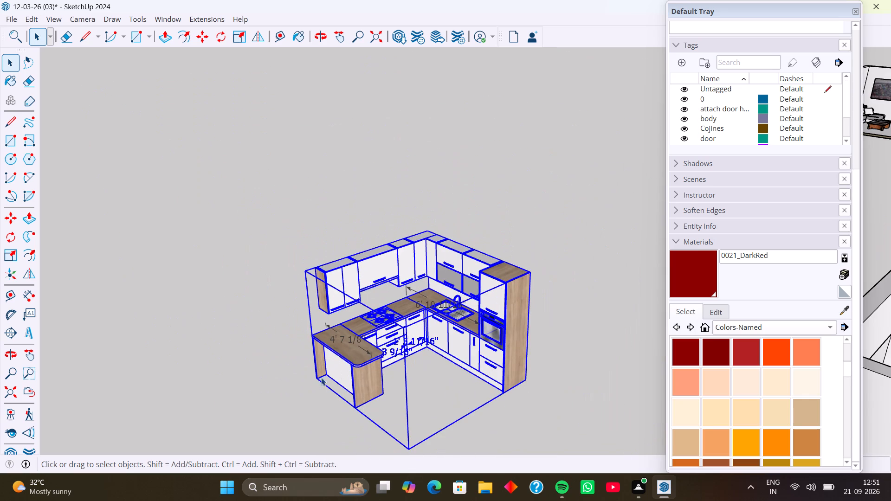
{"action": "left_click", "coordinate": [277, 382]}
{"action": "scroll", "coordinate": [349, 354], "scroll_direction": "up", "scroll_amount": 3}
{"action": "left_click", "coordinate": [352, 336]}
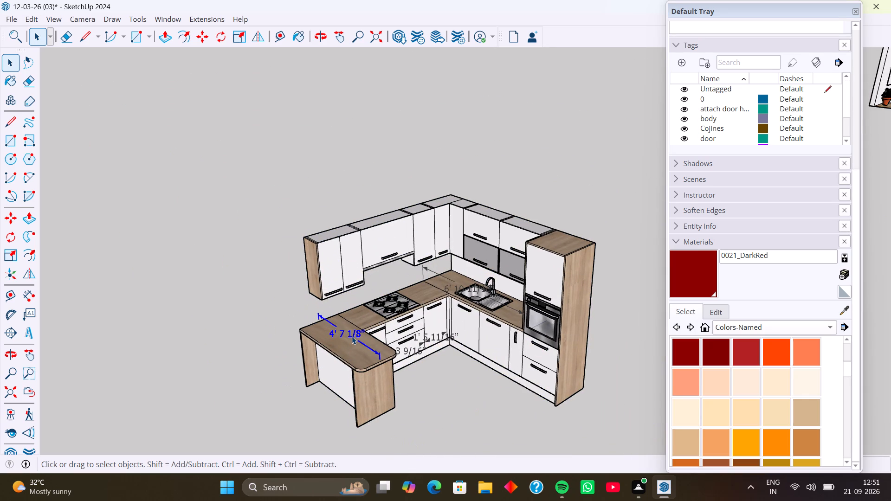
{"action": "key", "text": "Delete"}
Explode the kitchen group that still holds the base-cabinet dimensions and clear the selection.
{"action": "left_click", "coordinate": [420, 330]}
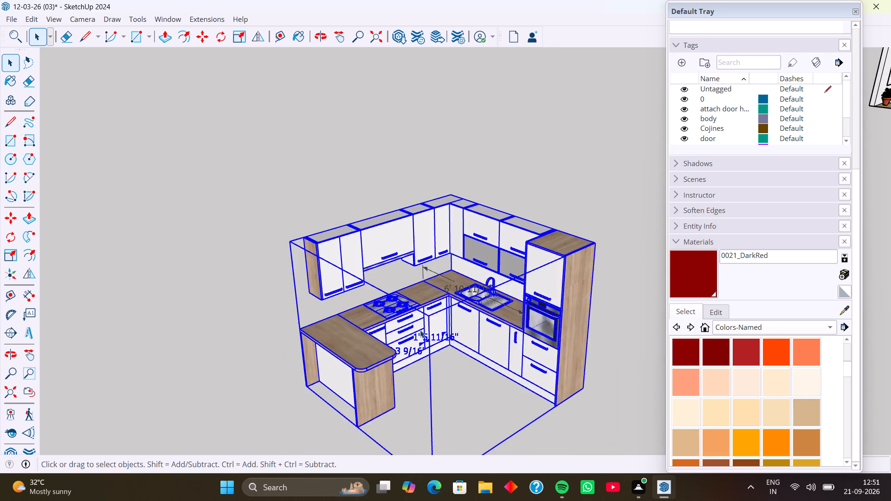
{"action": "right_click", "coordinate": [420, 330]}
{"action": "left_click", "coordinate": [468, 97]}
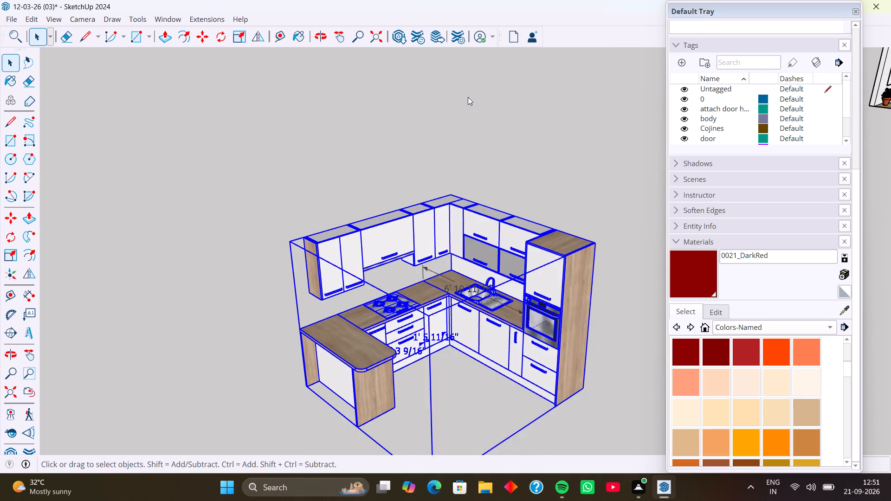
{"action": "left_click", "coordinate": [261, 295]}
Delete the 1' 5 11/16" and 2' 3 9/16" dimensions in front of the hob-side base cabinets.
{"action": "scroll", "coordinate": [439, 343], "scroll_direction": "up", "scroll_amount": 3}
{"action": "left_click", "coordinate": [440, 335]}
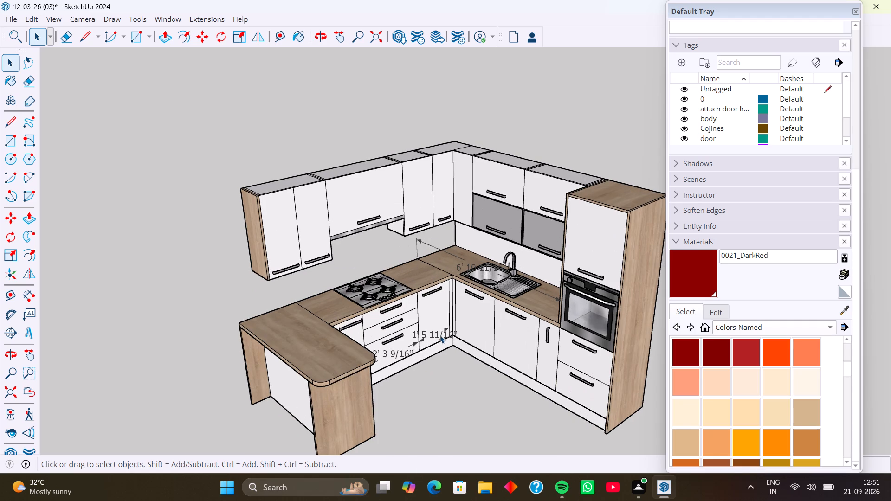
{"action": "key", "text": "Delete"}
{"action": "left_click", "coordinate": [396, 355]}
{"action": "key", "text": "Delete"}
Delete the 6' 10 11/16" dimension over the sink-side worktop.
{"action": "scroll", "coordinate": [420, 359], "scroll_direction": "down", "scroll_amount": 6}
{"action": "middle_click_drag", "start_coordinate": [405, 358], "coordinate": [478, 307]}
{"action": "scroll", "coordinate": [451, 309], "scroll_direction": "up", "scroll_amount": 4}
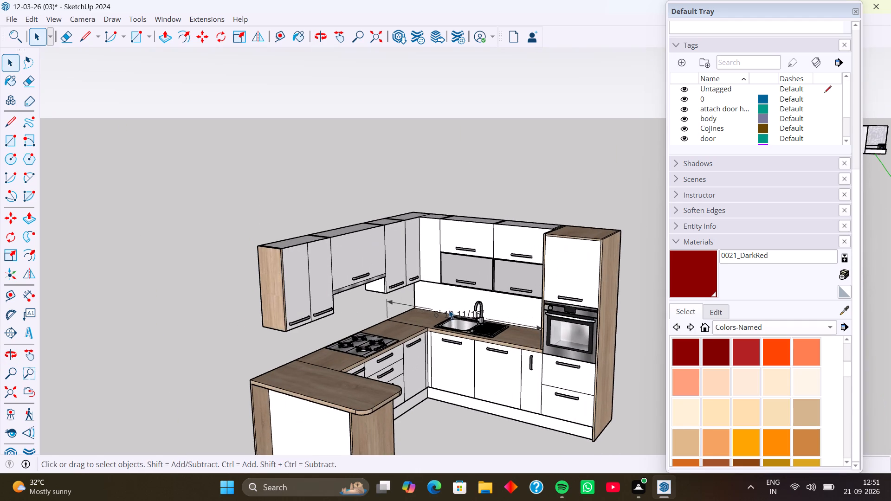
{"action": "left_click", "coordinate": [449, 314]}
{"action": "key", "text": "Delete"}
Delete the 1' 1" dimension on the narrow base cabinet beside the peninsula.
{"action": "scroll", "coordinate": [384, 336], "scroll_direction": "down", "scroll_amount": 5}
{"action": "middle_click_drag", "start_coordinate": [373, 377], "coordinate": [477, 337]}
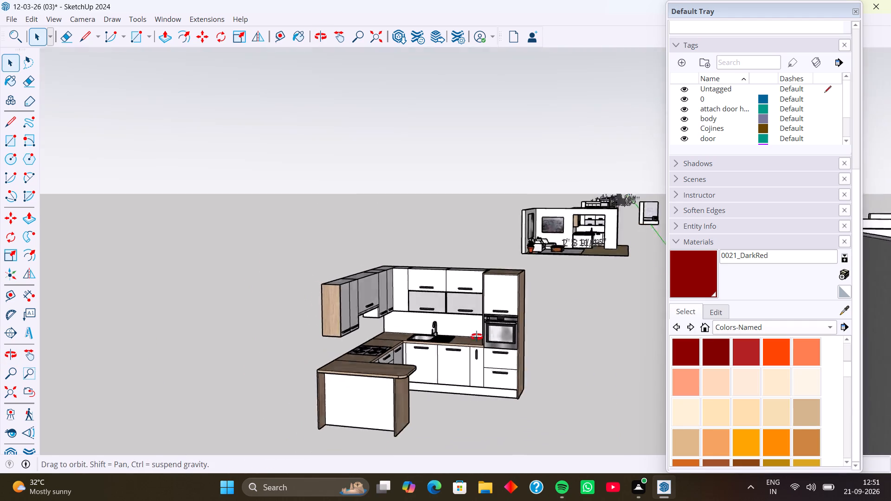
{"action": "middle_click_drag", "start_coordinate": [477, 337], "coordinate": [506, 325]}
{"action": "middle_click_drag", "start_coordinate": [396, 374], "coordinate": [417, 373]}
{"action": "scroll", "coordinate": [388, 407], "scroll_direction": "up", "scroll_amount": 3}
{"action": "left_click", "coordinate": [397, 399]}
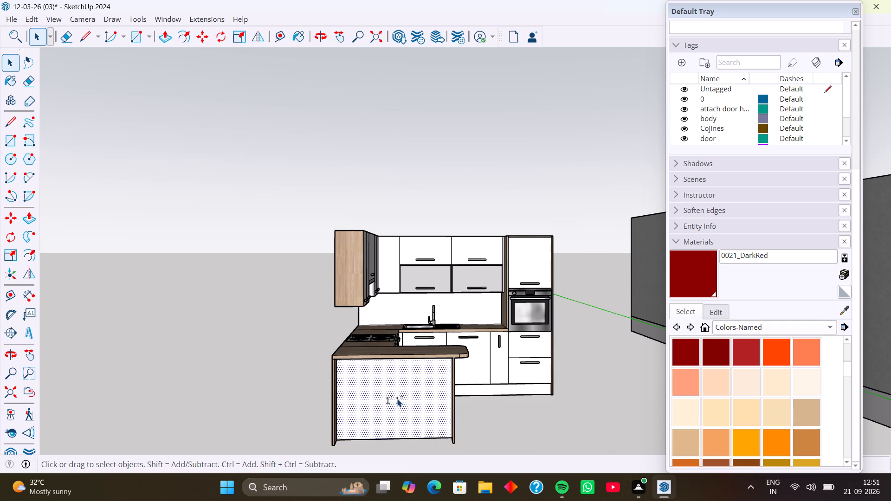
{"action": "left_click", "coordinate": [476, 400]}
{"action": "middle_click_drag", "start_coordinate": [416, 396], "coordinate": [337, 424]}
{"action": "middle_click_drag", "start_coordinate": [431, 408], "coordinate": [362, 426]}
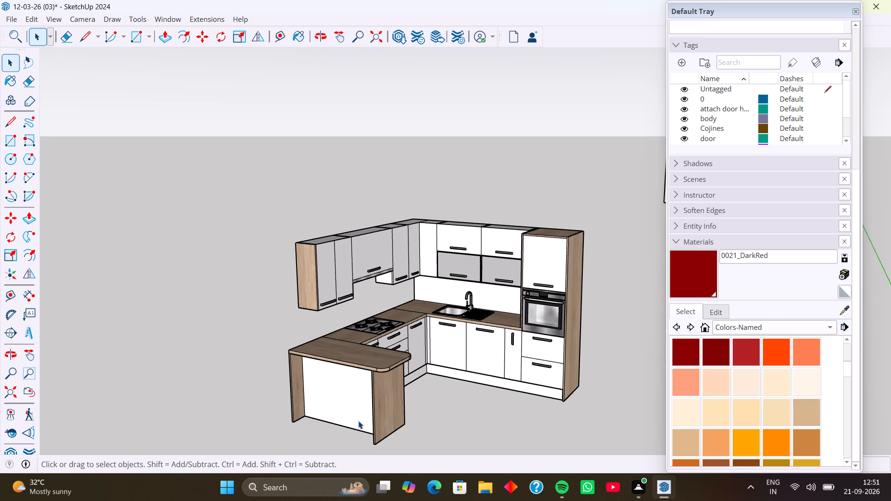
{"action": "scroll", "coordinate": [381, 452], "scroll_direction": "up", "scroll_amount": 1}
{"action": "middle_click_drag", "start_coordinate": [381, 452], "coordinate": [293, 452]}
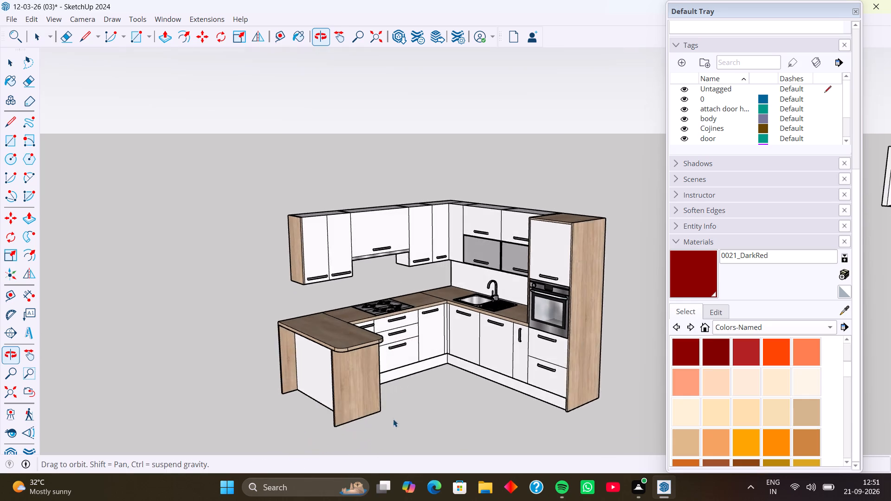
{"action": "middle_click_drag", "start_coordinate": [415, 401], "coordinate": [262, 429]}
{"action": "middle_click_drag", "start_coordinate": [356, 357], "coordinate": [275, 359]}
{"action": "scroll", "coordinate": [366, 325], "scroll_direction": "up", "scroll_amount": 8}
{"action": "left_click", "coordinate": [400, 333]}
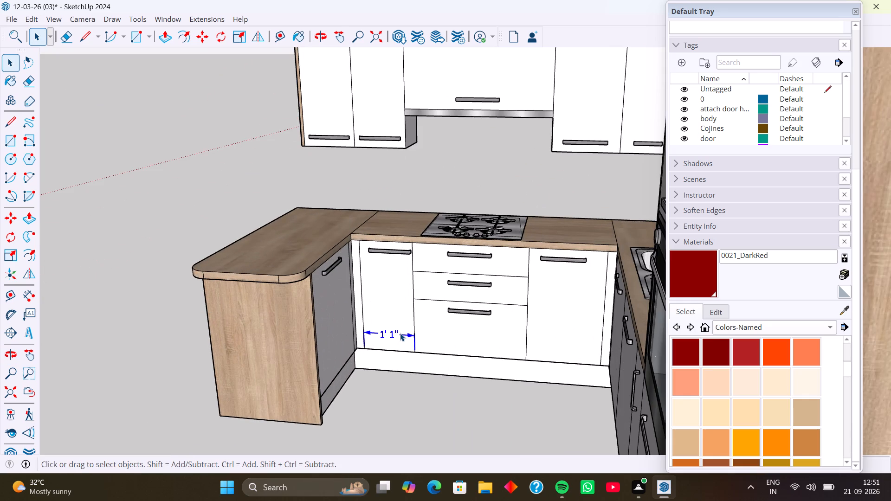
{"action": "key", "text": "Delete"}
Inspect the kitchen from the front, sides and back for leftover dimension labels.
{"action": "scroll", "coordinate": [398, 335], "scroll_direction": "down", "scroll_amount": 9}
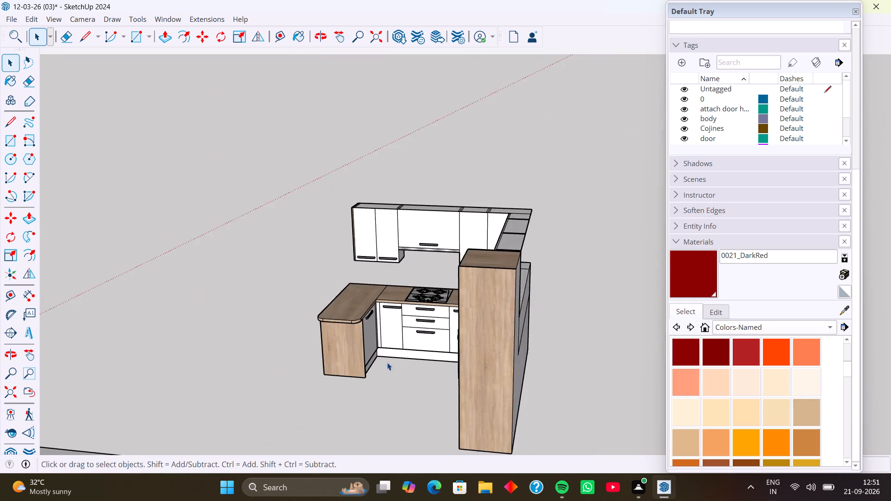
{"action": "middle_click_drag", "start_coordinate": [382, 367], "coordinate": [531, 346]}
{"action": "middle_click_drag", "start_coordinate": [427, 343], "coordinate": [617, 341]}
{"action": "middle_click_drag", "start_coordinate": [487, 356], "coordinate": [617, 362]}
{"action": "middle_click_drag", "start_coordinate": [434, 359], "coordinate": [472, 354]}
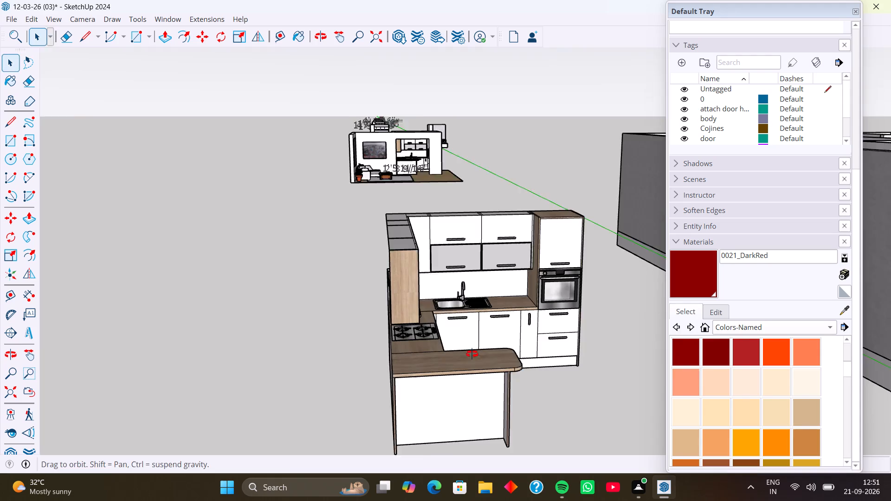
{"action": "middle_click_drag", "start_coordinate": [472, 354], "coordinate": [535, 361]}
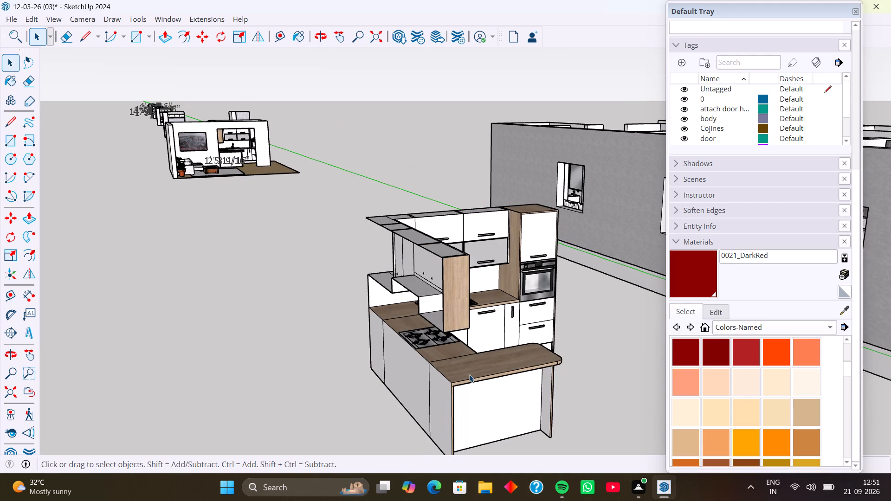
{"action": "middle_click_drag", "start_coordinate": [469, 374], "coordinate": [532, 362]}
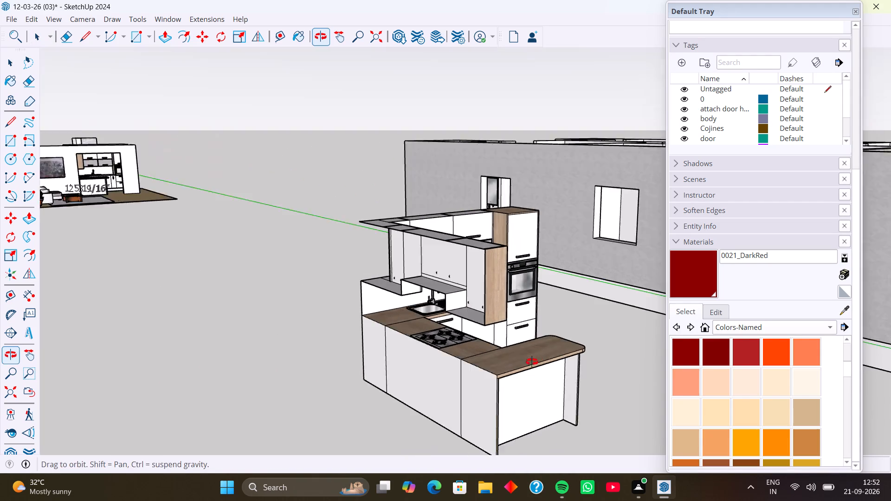
{"action": "middle_click_drag", "start_coordinate": [532, 362], "coordinate": [556, 359]}
{"action": "middle_click_drag", "start_coordinate": [468, 362], "coordinate": [626, 356]}
{"action": "middle_click_drag", "start_coordinate": [517, 355], "coordinate": [665, 353]}
{"action": "middle_click_drag", "start_coordinate": [517, 345], "coordinate": [615, 345]}
{"action": "scroll", "coordinate": [521, 369], "scroll_direction": "down", "scroll_amount": 3}
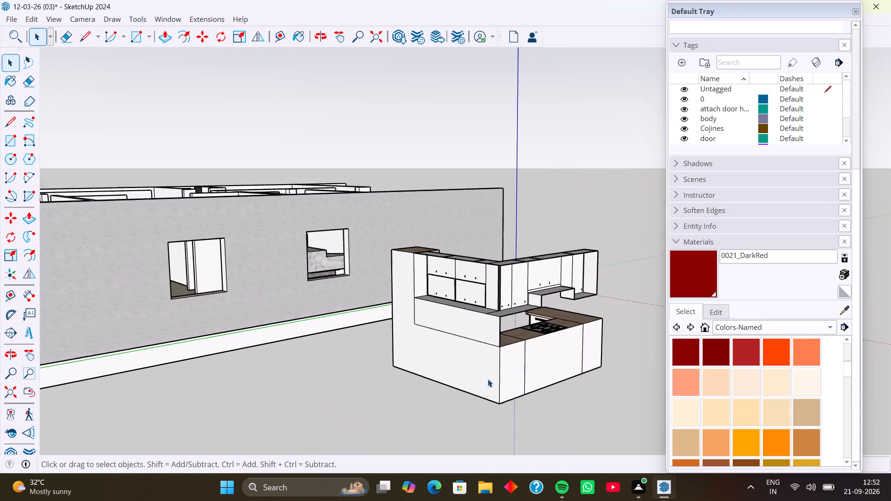
{"action": "scroll", "coordinate": [488, 379], "scroll_direction": "down", "scroll_amount": 2}
{"action": "middle_click_drag", "start_coordinate": [507, 367], "coordinate": [277, 378]}
{"action": "middle_click_drag", "start_coordinate": [437, 360], "coordinate": [219, 389]}
{"action": "scroll", "coordinate": [219, 389], "scroll_direction": "down", "scroll_amount": 1}
{"action": "middle_click_drag", "start_coordinate": [443, 365], "coordinate": [201, 389]}
{"action": "middle_click_drag", "start_coordinate": [376, 334], "coordinate": [224, 328]}
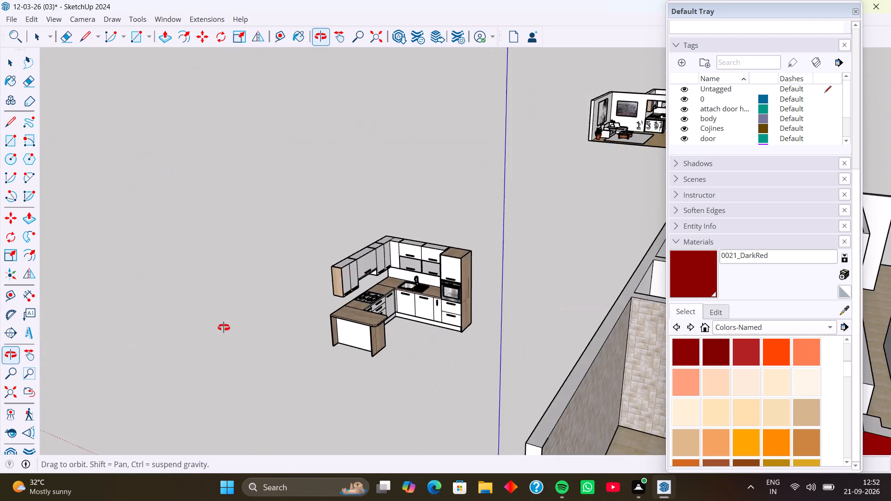
{"action": "middle_click_drag", "start_coordinate": [224, 328], "coordinate": [224, 327]}
Examine the furnished living room and kitchen model standing beyond the house.
{"action": "scroll", "coordinate": [501, 295], "scroll_direction": "down", "scroll_amount": 3}
{"action": "middle_click_drag", "start_coordinate": [515, 216], "coordinate": [155, 354], "text": "shift"}
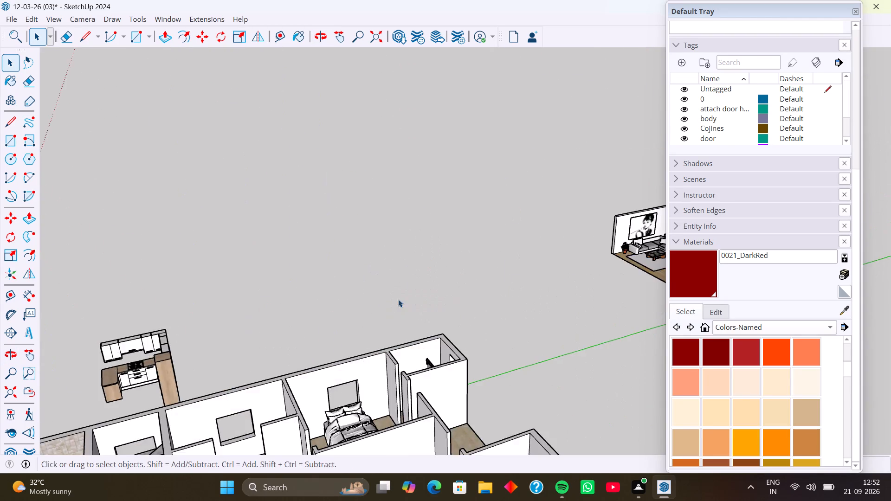
{"action": "scroll", "coordinate": [399, 300], "scroll_direction": "down", "scroll_amount": 3}
{"action": "middle_click_drag", "start_coordinate": [430, 289], "coordinate": [53, 358], "text": "shift"}
{"action": "left_click", "coordinate": [328, 341]}
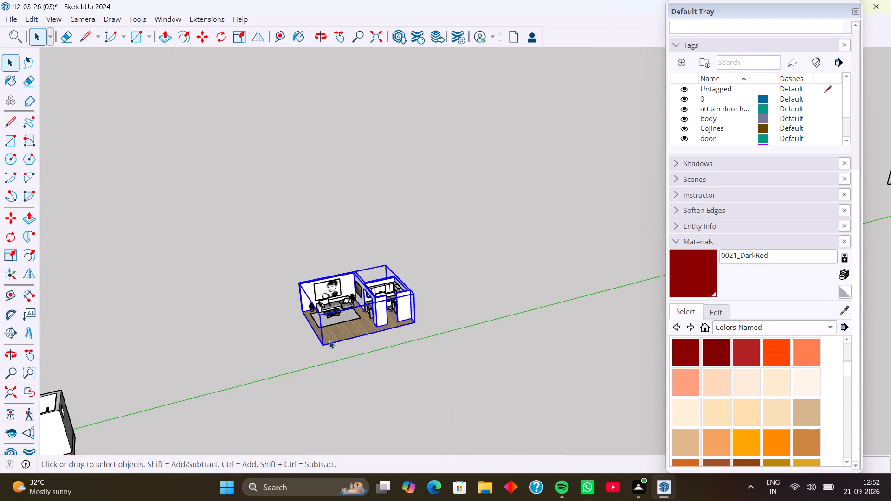
{"action": "scroll", "coordinate": [365, 324], "scroll_direction": "up", "scroll_amount": 14}
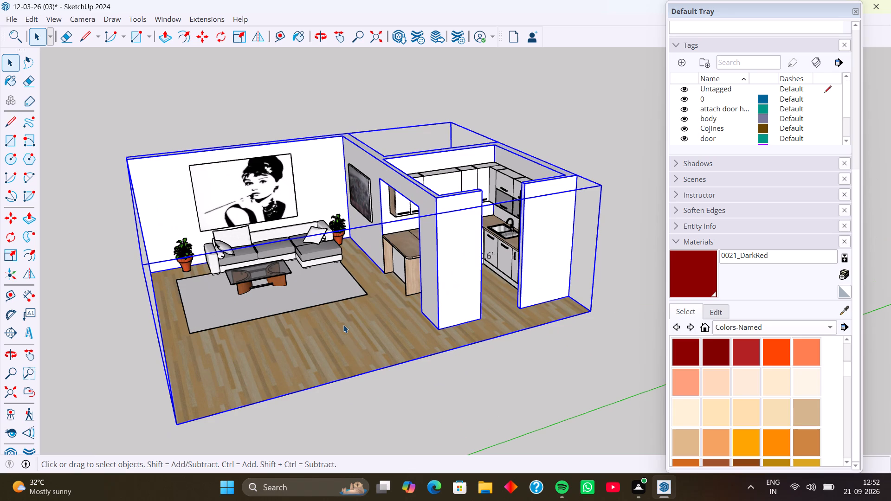
{"action": "scroll", "coordinate": [343, 325], "scroll_direction": "down", "scroll_amount": 9}
Examine the two tiled bathroom models standing farther away from the house.
{"action": "middle_click_drag", "start_coordinate": [351, 315], "coordinate": [72, 393], "text": "shift"}
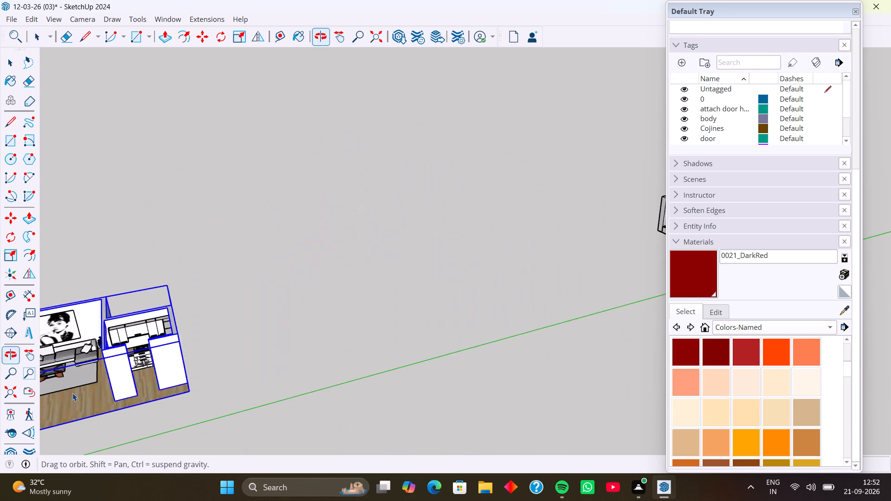
{"action": "middle_click_drag", "start_coordinate": [72, 393], "coordinate": [68, 393], "text": "shift"}
{"action": "scroll", "coordinate": [376, 327], "scroll_direction": "down", "scroll_amount": 5}
{"action": "middle_click_drag", "start_coordinate": [474, 315], "coordinate": [168, 374], "text": "shift"}
{"action": "scroll", "coordinate": [277, 340], "scroll_direction": "up", "scroll_amount": 7}
{"action": "scroll", "coordinate": [370, 308], "scroll_direction": "up", "scroll_amount": 2}
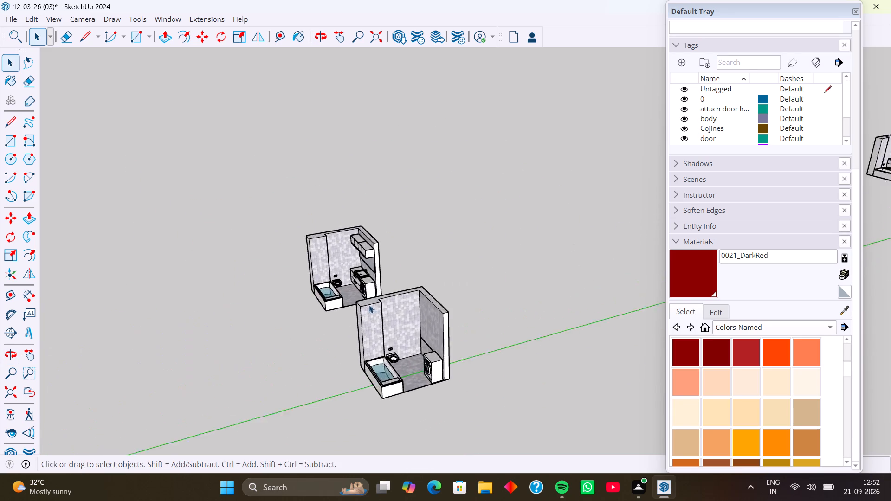
{"action": "scroll", "coordinate": [369, 305], "scroll_direction": "up", "scroll_amount": 2}
{"action": "scroll", "coordinate": [367, 301], "scroll_direction": "down", "scroll_amount": 4}
{"action": "middle_click_drag", "start_coordinate": [373, 340], "coordinate": [313, 336]}
{"action": "left_click", "coordinate": [316, 376]}
{"action": "middle_click_drag", "start_coordinate": [309, 368], "coordinate": [291, 409]}
{"action": "scroll", "coordinate": [306, 362], "scroll_direction": "up", "scroll_amount": 7}
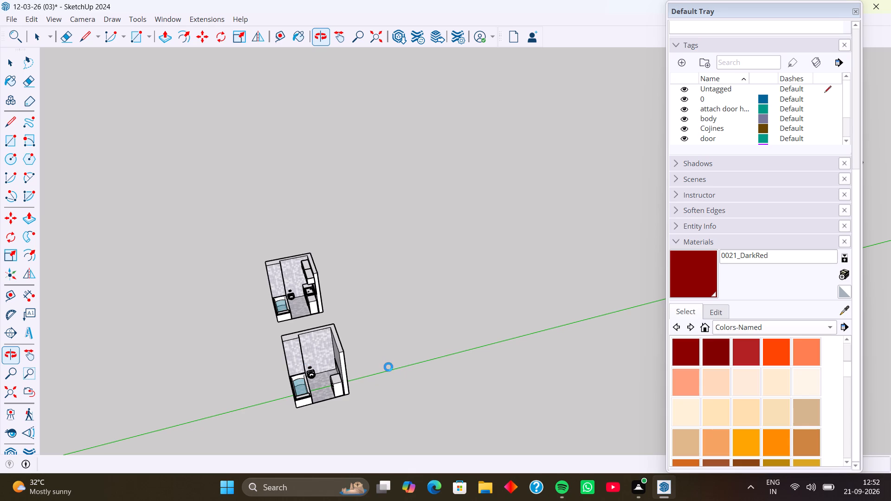
{"action": "scroll", "coordinate": [301, 390], "scroll_direction": "up", "scroll_amount": 5}
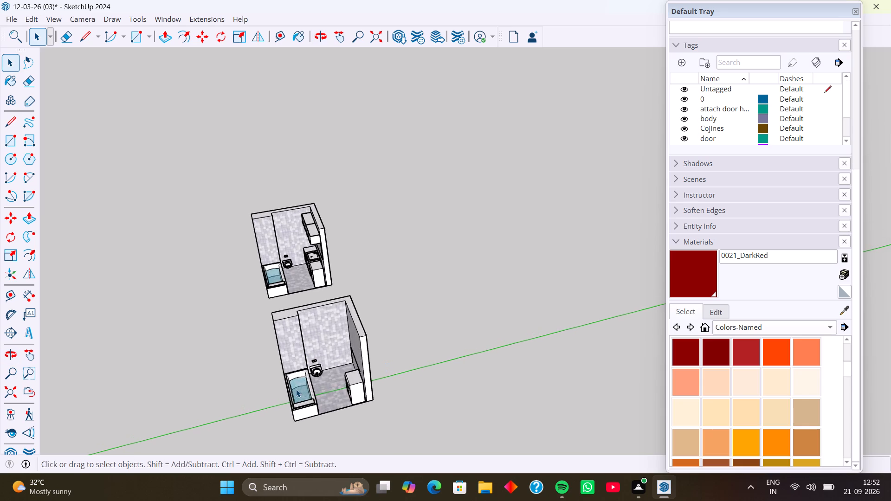
{"action": "scroll", "coordinate": [296, 389], "scroll_direction": "up", "scroll_amount": 9}
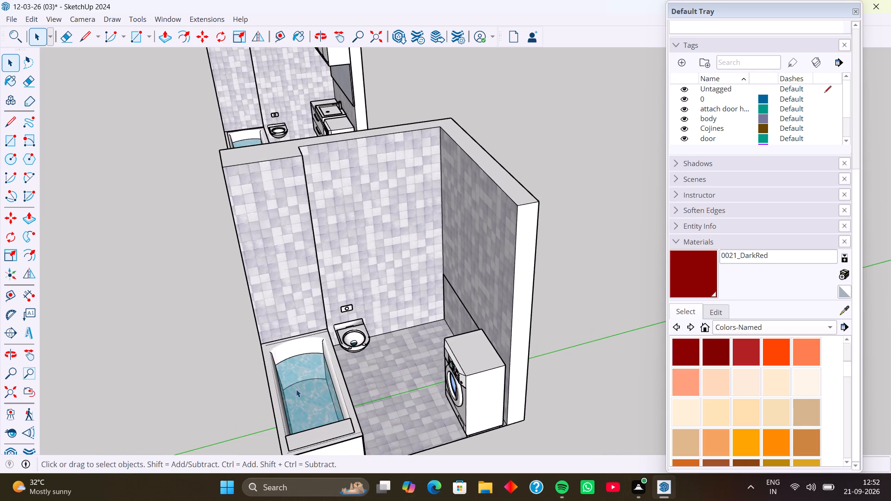
{"action": "scroll", "coordinate": [297, 373], "scroll_direction": "down", "scroll_amount": 14}
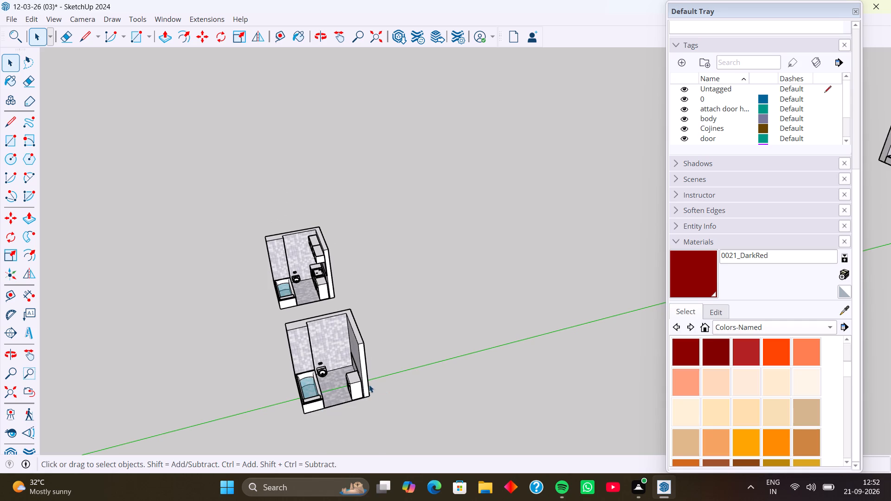
Examine the far bathroom model with the bathtub, washbasin vanity, mirror cabinet and washing machine from several sides.
{"action": "scroll", "coordinate": [396, 371], "scroll_direction": "down", "scroll_amount": 6}
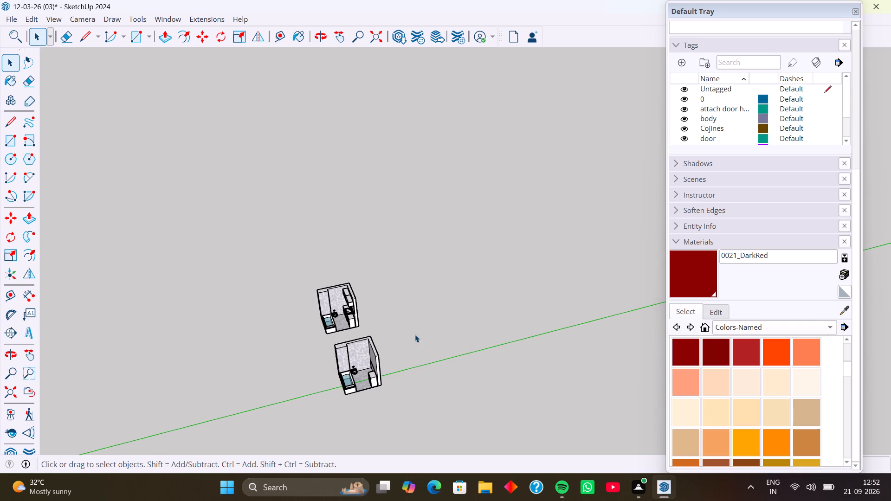
{"action": "middle_click_drag", "start_coordinate": [415, 325], "coordinate": [127, 288], "text": "shift"}
{"action": "scroll", "coordinate": [301, 294], "scroll_direction": "down", "scroll_amount": 4}
{"action": "middle_click_drag", "start_coordinate": [412, 259], "coordinate": [95, 346], "text": "shift"}
{"action": "middle_click_drag", "start_coordinate": [395, 310], "coordinate": [107, 332], "text": "shift"}
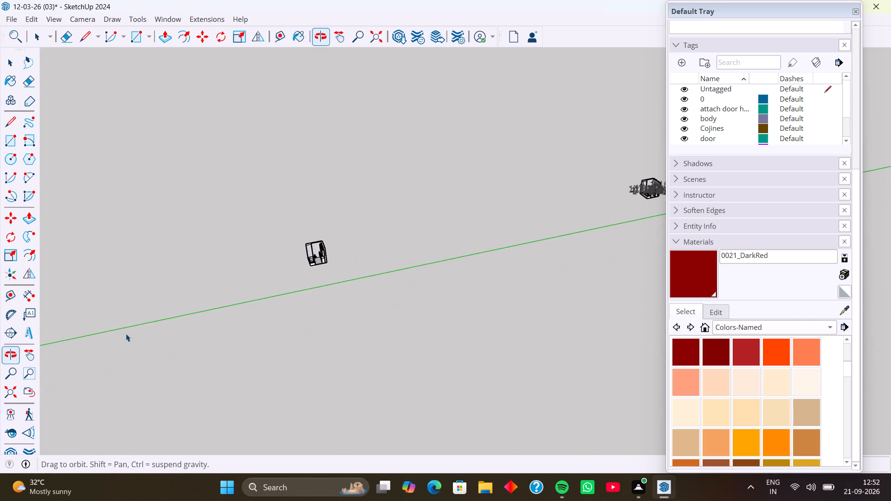
{"action": "middle_click_drag", "start_coordinate": [427, 316], "coordinate": [100, 377]}
{"action": "middle_click_drag", "start_coordinate": [380, 309], "coordinate": [244, 346]}
{"action": "middle_click_drag", "start_coordinate": [463, 295], "coordinate": [194, 348], "text": "shift"}
{"action": "scroll", "coordinate": [321, 323], "scroll_direction": "down", "scroll_amount": 5}
{"action": "scroll", "coordinate": [457, 312], "scroll_direction": "down", "scroll_amount": 4}
{"action": "middle_click_drag", "start_coordinate": [465, 315], "coordinate": [299, 389], "text": "shift"}
{"action": "middle_click_drag", "start_coordinate": [372, 347], "coordinate": [292, 356]}
{"action": "middle_click_drag", "start_coordinate": [295, 354], "coordinate": [317, 350]}
{"action": "scroll", "coordinate": [288, 315], "scroll_direction": "up", "scroll_amount": 13}
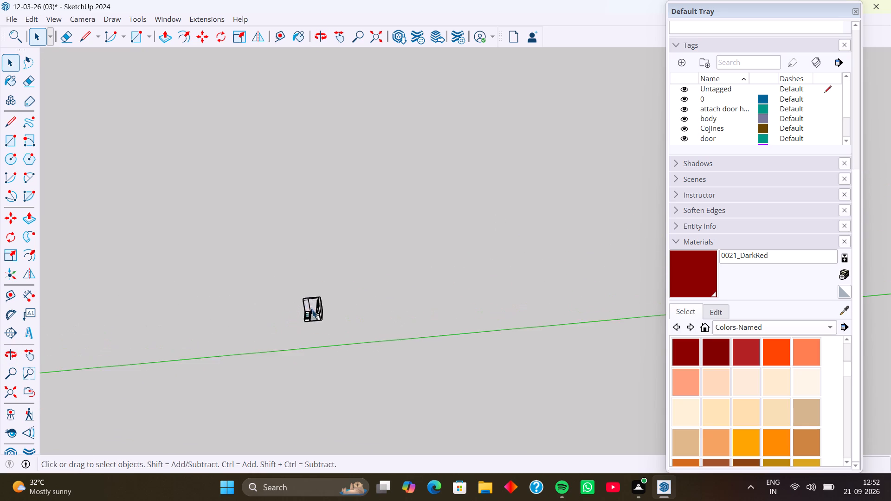
{"action": "scroll", "coordinate": [312, 310], "scroll_direction": "up", "scroll_amount": 19}
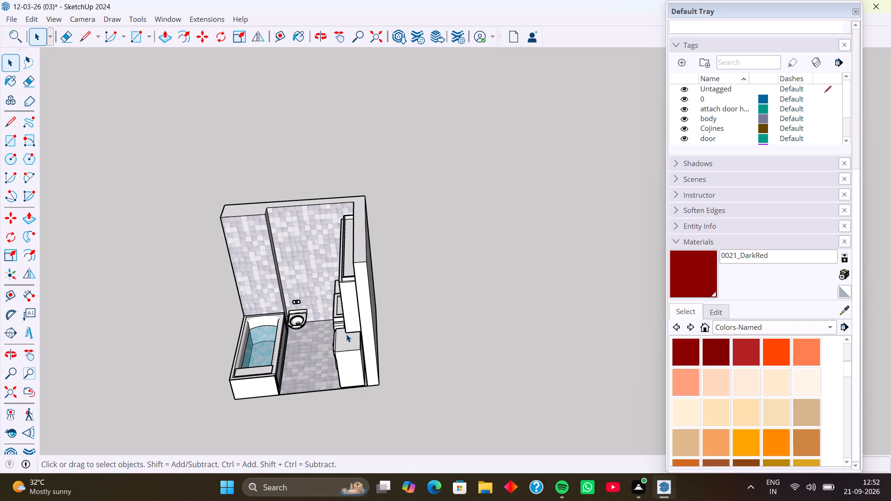
{"action": "middle_click_drag", "start_coordinate": [346, 343], "coordinate": [426, 270]}
{"action": "scroll", "coordinate": [346, 343], "scroll_direction": "up", "scroll_amount": 1}
{"action": "middle_click_drag", "start_coordinate": [323, 342], "coordinate": [384, 336]}
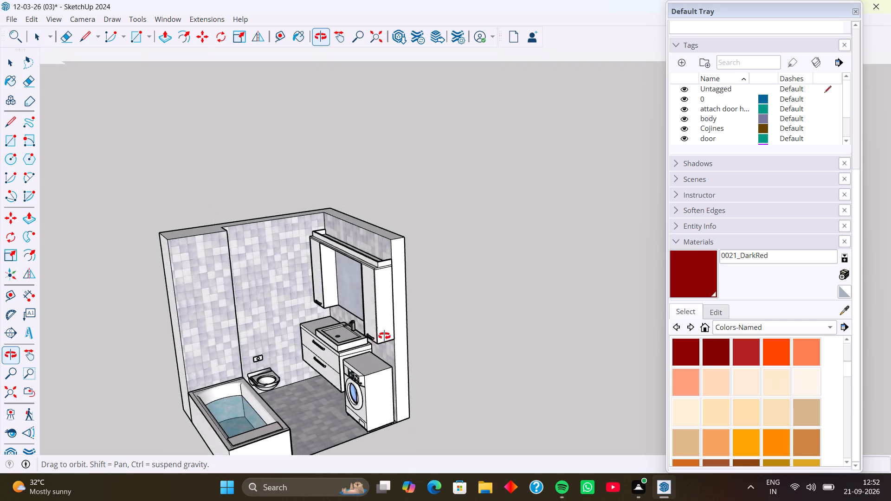
{"action": "middle_click_drag", "start_coordinate": [384, 336], "coordinate": [407, 328]}
{"action": "middle_click_drag", "start_coordinate": [347, 356], "coordinate": [415, 348]}
{"action": "middle_click_drag", "start_coordinate": [356, 348], "coordinate": [430, 362]}
{"action": "scroll", "coordinate": [382, 389], "scroll_direction": "up", "scroll_amount": 4}
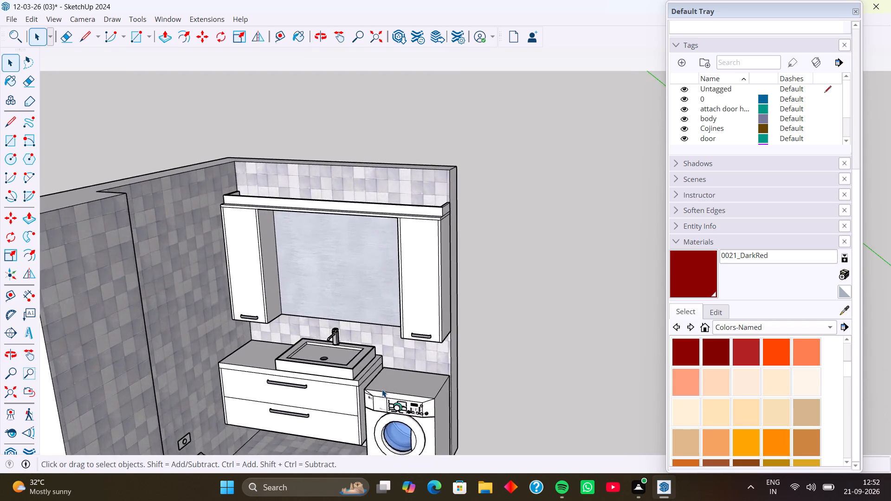
{"action": "scroll", "coordinate": [382, 389], "scroll_direction": "down", "scroll_amount": 9}
{"action": "middle_click_drag", "start_coordinate": [395, 395], "coordinate": [264, 416]}
{"action": "middle_click_drag", "start_coordinate": [381, 411], "coordinate": [276, 432]}
{"action": "middle_click_drag", "start_coordinate": [383, 383], "coordinate": [346, 447]}
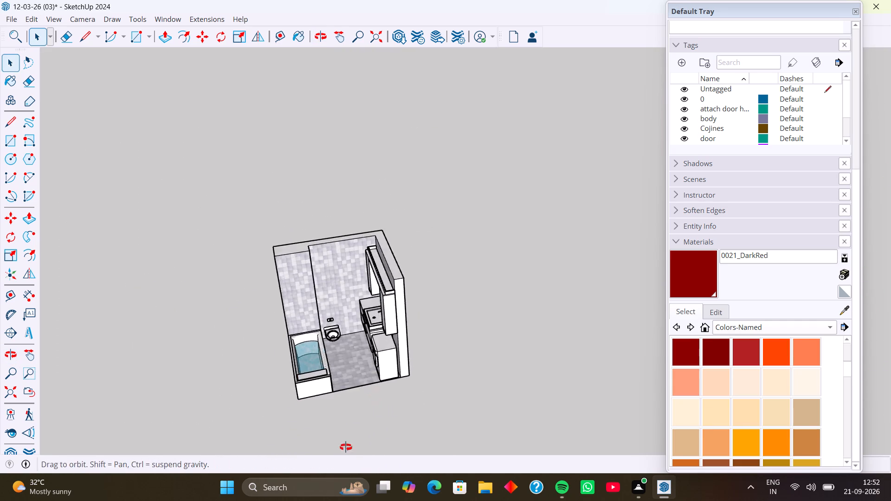
{"action": "middle_click_drag", "start_coordinate": [346, 447], "coordinate": [342, 454]}
{"action": "scroll", "coordinate": [364, 375], "scroll_direction": "up", "scroll_amount": 7}
{"action": "scroll", "coordinate": [365, 374], "scroll_direction": "down", "scroll_amount": 5}
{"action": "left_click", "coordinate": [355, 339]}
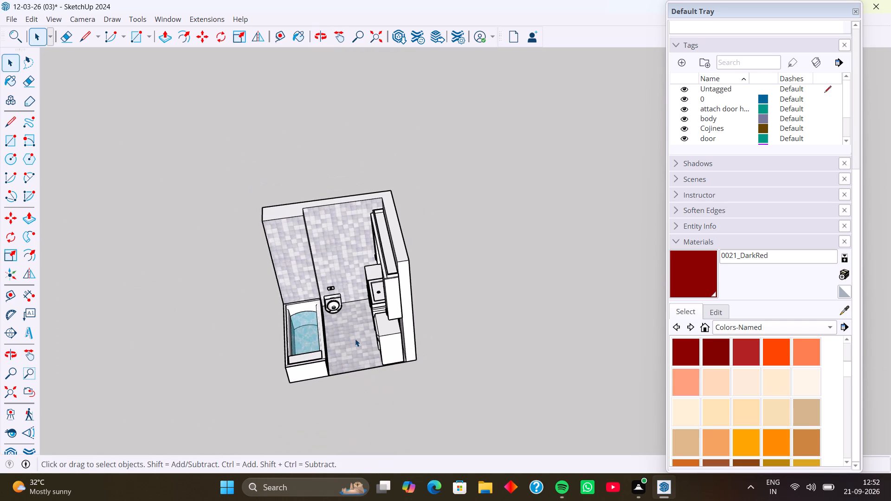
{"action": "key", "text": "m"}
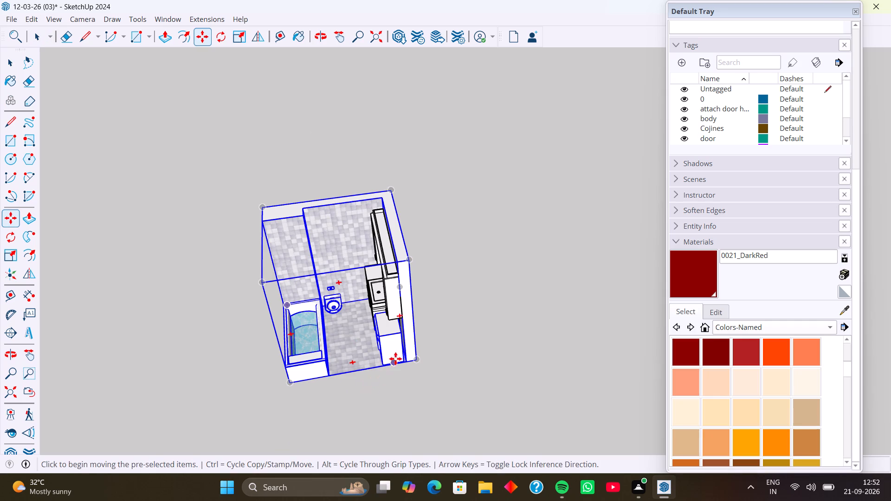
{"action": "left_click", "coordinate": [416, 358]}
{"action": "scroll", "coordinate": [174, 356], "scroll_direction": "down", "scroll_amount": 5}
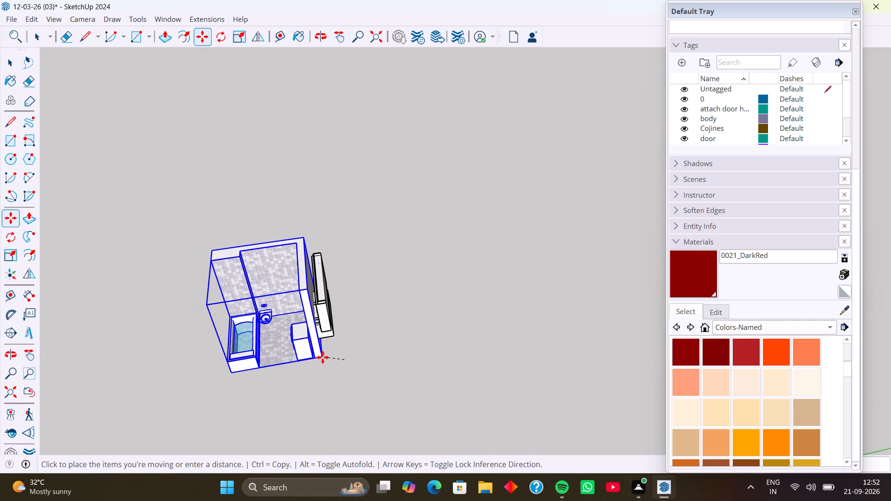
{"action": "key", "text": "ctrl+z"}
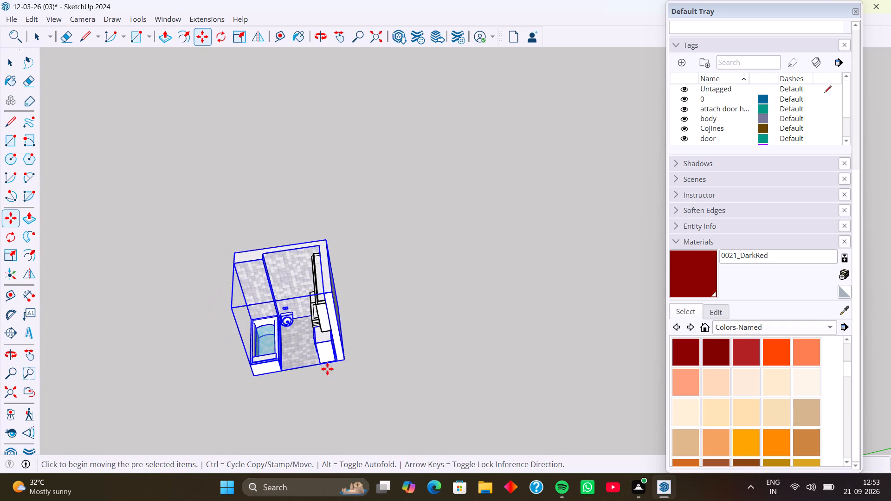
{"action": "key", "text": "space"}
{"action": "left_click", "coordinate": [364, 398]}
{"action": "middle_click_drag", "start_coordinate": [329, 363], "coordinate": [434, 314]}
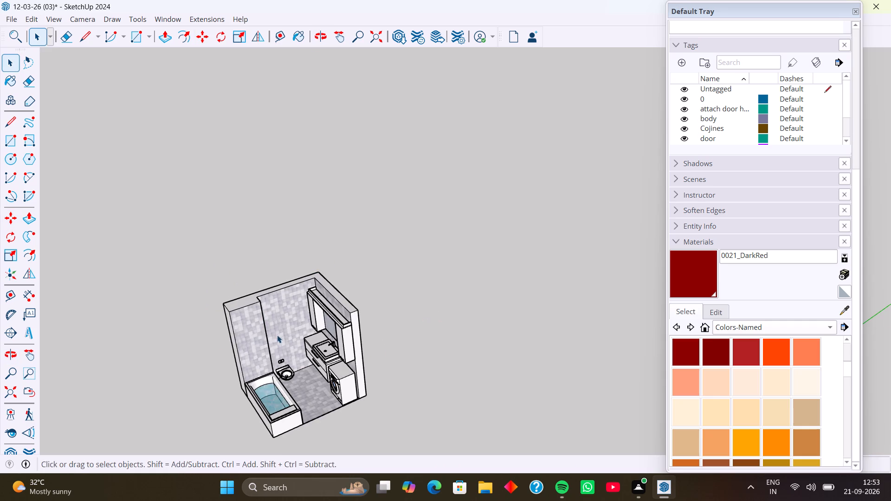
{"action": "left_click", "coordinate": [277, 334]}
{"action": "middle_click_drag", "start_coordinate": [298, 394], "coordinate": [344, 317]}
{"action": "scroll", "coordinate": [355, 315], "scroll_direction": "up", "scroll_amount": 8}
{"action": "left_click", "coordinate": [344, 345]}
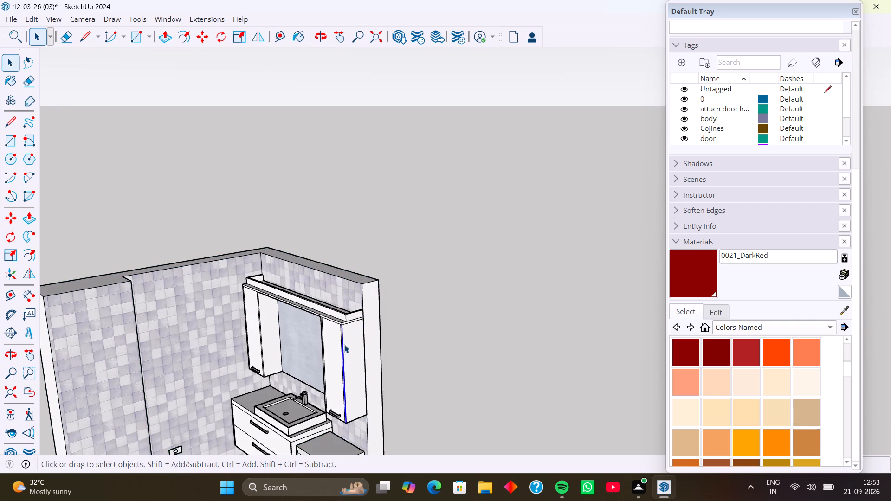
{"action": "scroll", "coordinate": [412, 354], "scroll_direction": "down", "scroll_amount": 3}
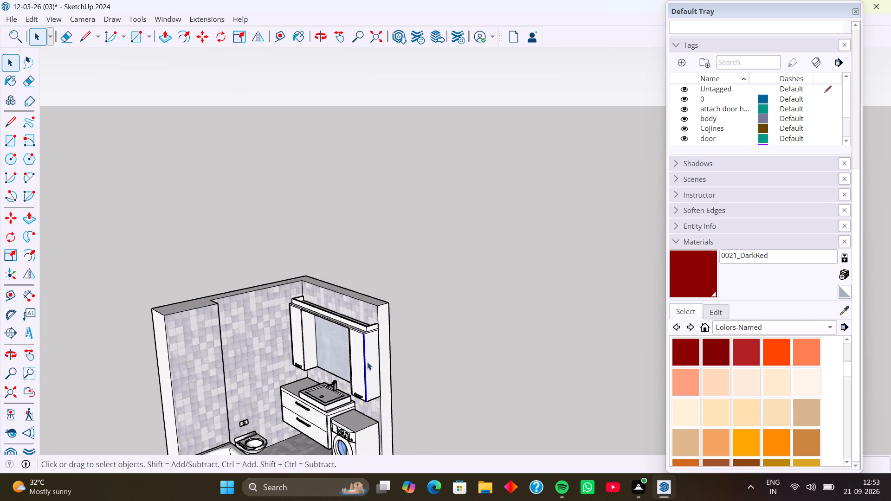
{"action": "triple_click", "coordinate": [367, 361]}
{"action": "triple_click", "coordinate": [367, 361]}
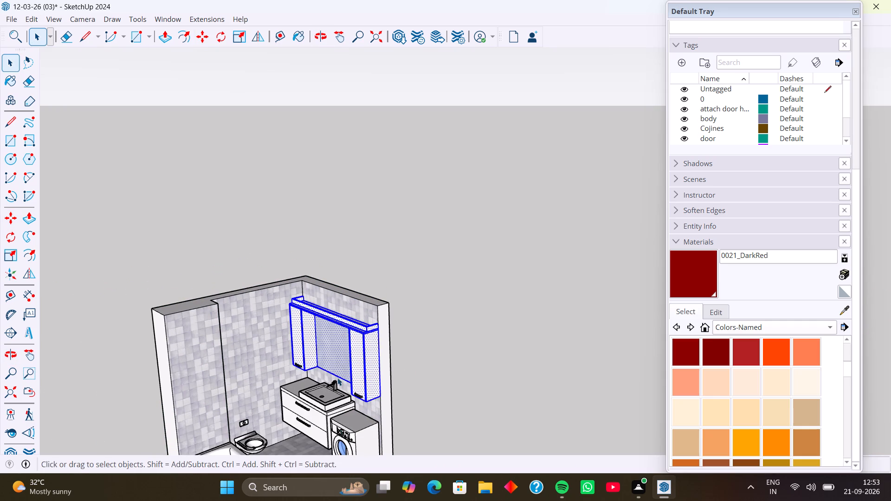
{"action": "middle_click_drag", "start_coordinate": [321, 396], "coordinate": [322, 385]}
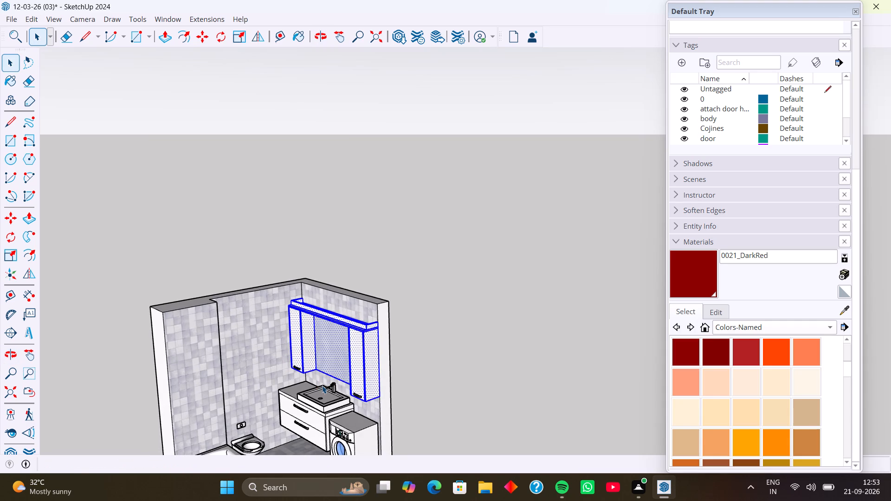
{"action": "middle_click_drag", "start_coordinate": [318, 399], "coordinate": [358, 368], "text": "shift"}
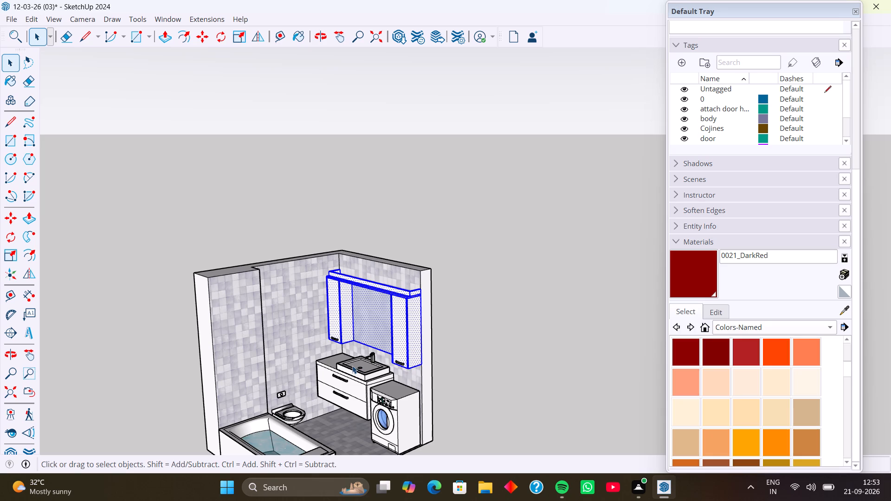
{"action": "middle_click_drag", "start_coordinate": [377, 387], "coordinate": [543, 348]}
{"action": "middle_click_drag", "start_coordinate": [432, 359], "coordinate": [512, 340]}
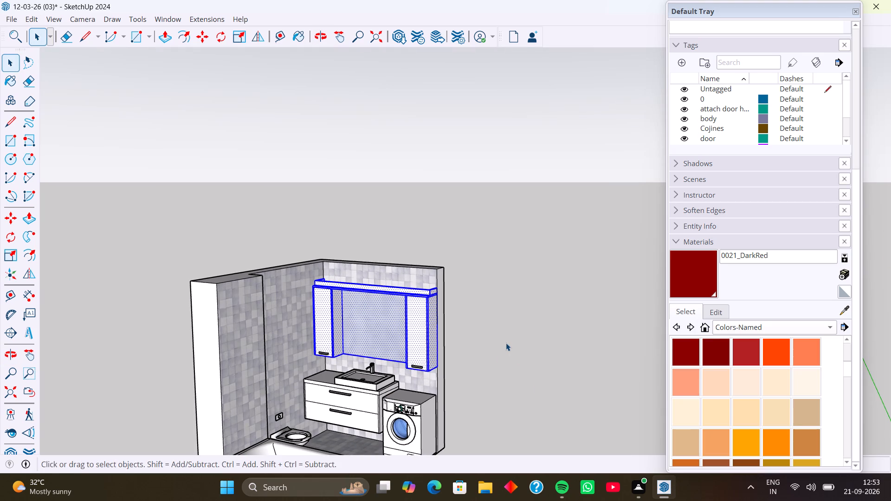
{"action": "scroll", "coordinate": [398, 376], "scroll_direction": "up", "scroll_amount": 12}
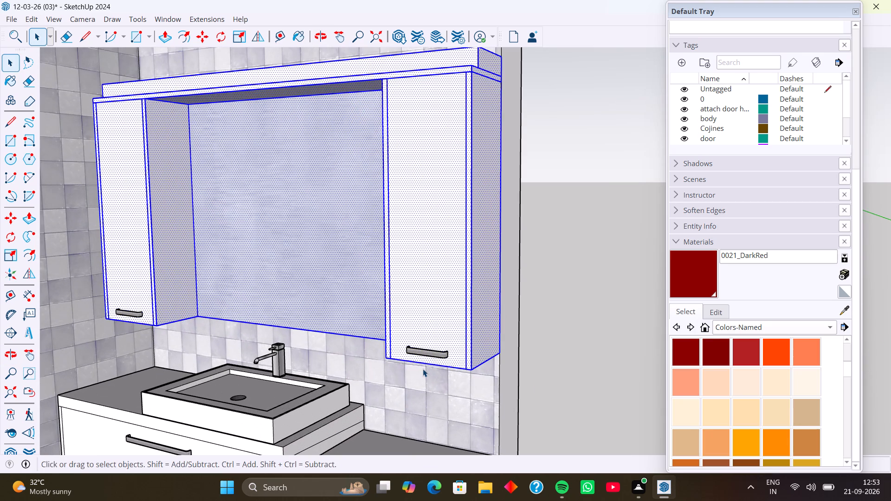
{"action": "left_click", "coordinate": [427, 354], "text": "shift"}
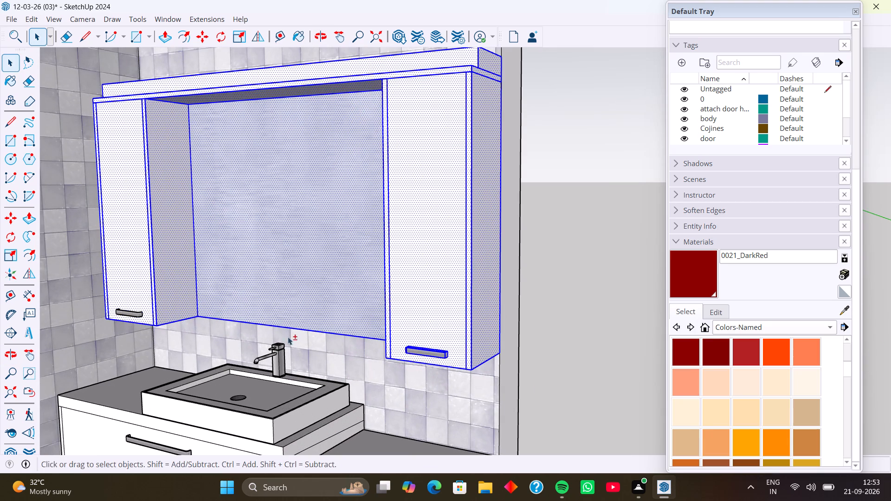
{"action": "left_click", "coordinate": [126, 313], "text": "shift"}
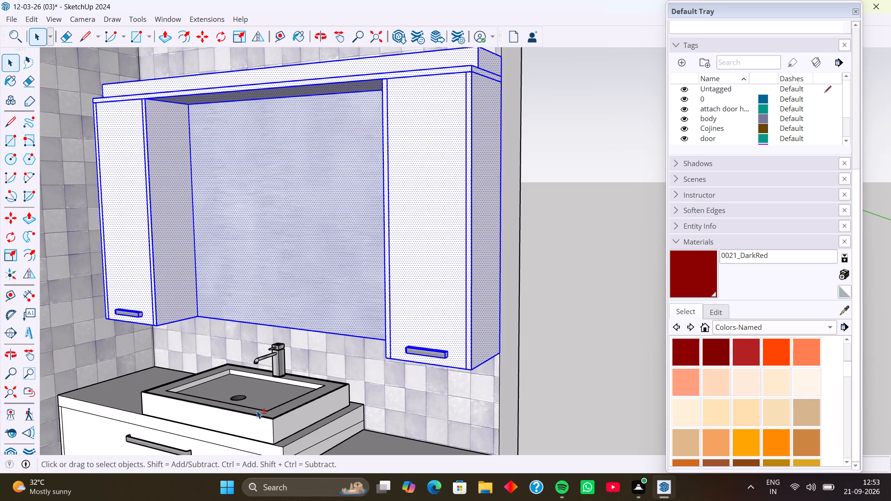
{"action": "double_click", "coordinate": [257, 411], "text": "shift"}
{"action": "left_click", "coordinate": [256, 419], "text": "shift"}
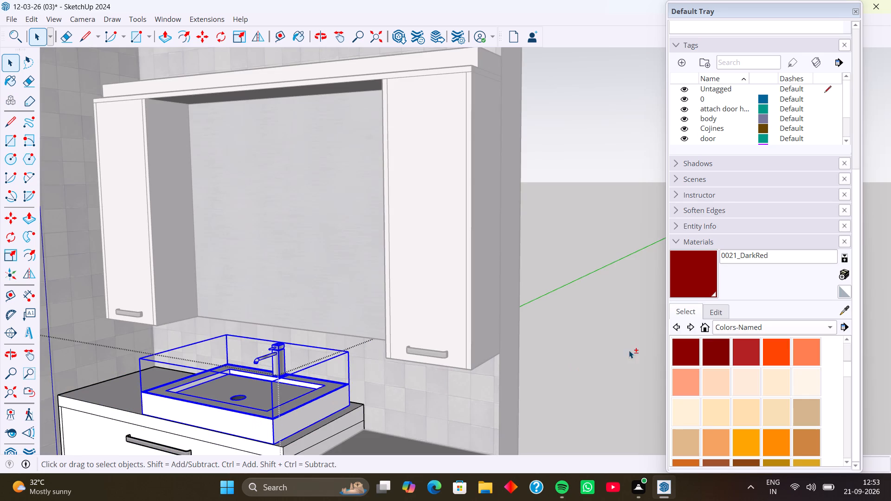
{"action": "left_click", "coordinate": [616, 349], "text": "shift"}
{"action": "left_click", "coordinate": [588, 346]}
Group the mirror cabinet, its two handles and the washbasin vanity with the tiled bathroom shell.
{"action": "triple_click", "coordinate": [458, 322], "text": "shift"}
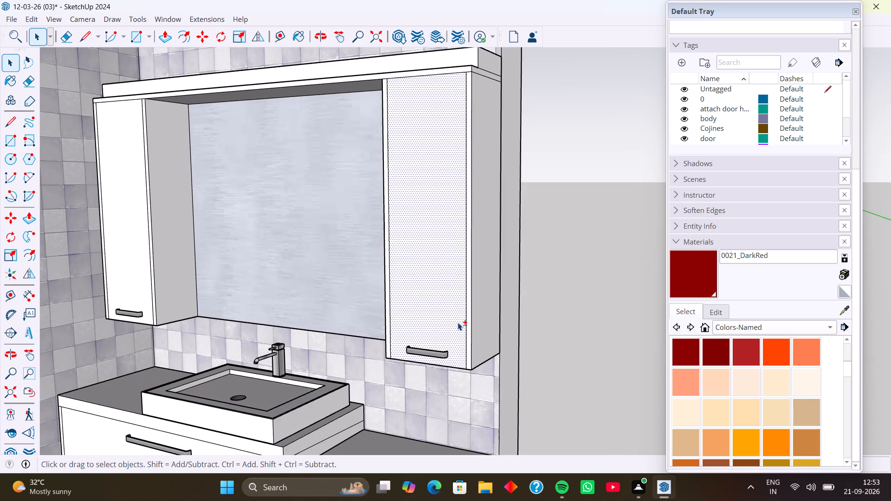
{"action": "triple_click", "coordinate": [458, 322], "text": "shift"}
{"action": "left_click", "coordinate": [445, 353], "text": "shift"}
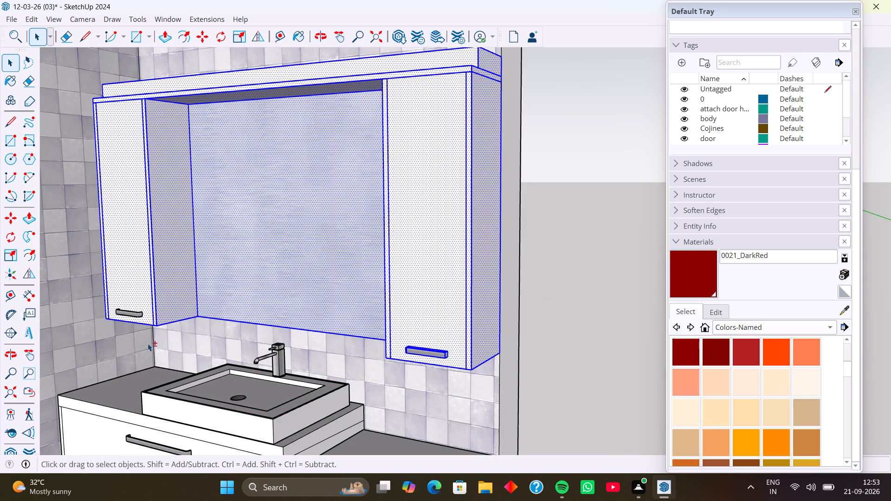
{"action": "left_click", "coordinate": [127, 315], "text": "shift"}
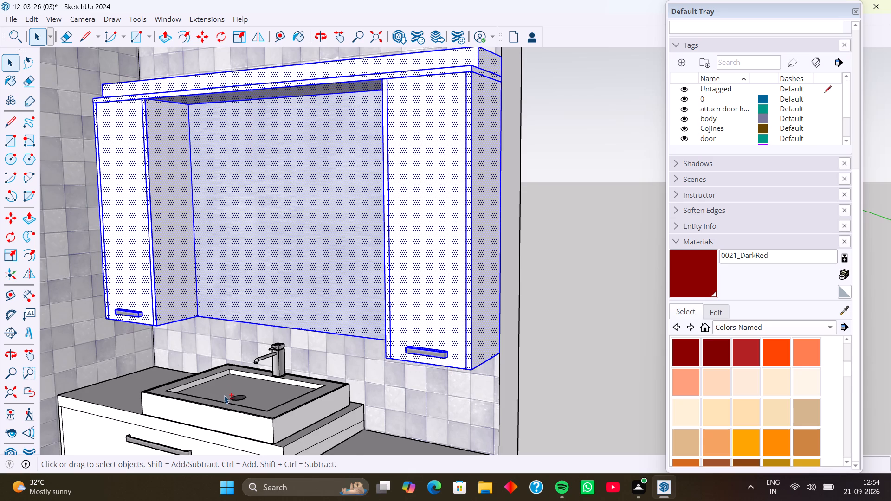
{"action": "left_click", "coordinate": [224, 395], "text": "shift"}
{"action": "scroll", "coordinate": [290, 364], "scroll_direction": "down", "scroll_amount": 11}
{"action": "middle_click_drag", "start_coordinate": [325, 399], "coordinate": [271, 338]}
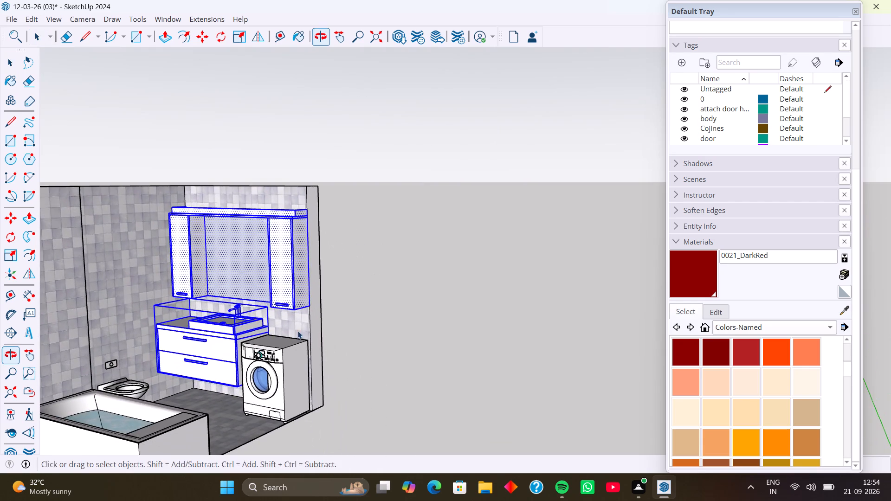
{"action": "middle_click_drag", "start_coordinate": [312, 341], "coordinate": [223, 361]}
{"action": "left_click", "coordinate": [297, 357], "text": "shift"}
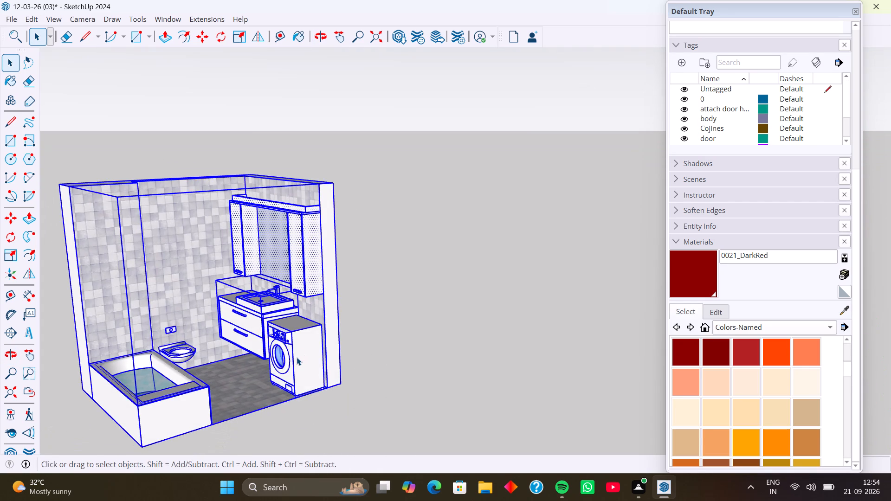
{"action": "middle_click_drag", "start_coordinate": [355, 380], "coordinate": [303, 391]}
{"action": "right_click", "coordinate": [278, 342]}
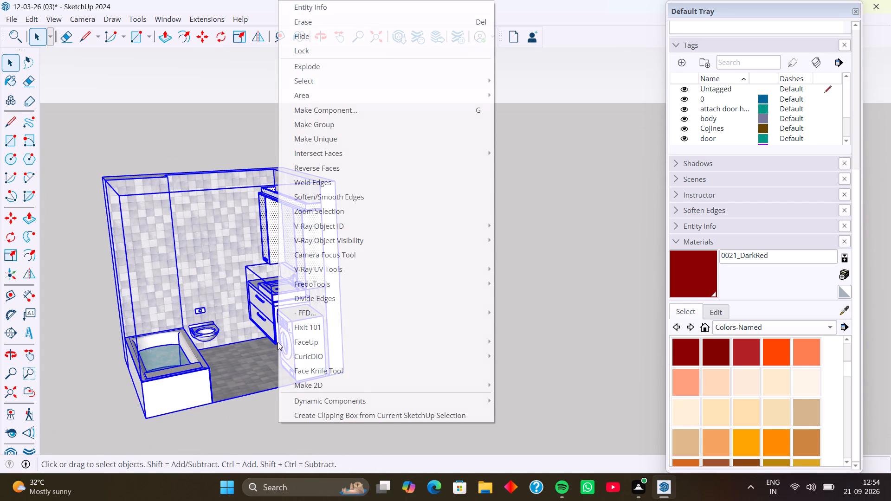
{"action": "left_click", "coordinate": [327, 125]}
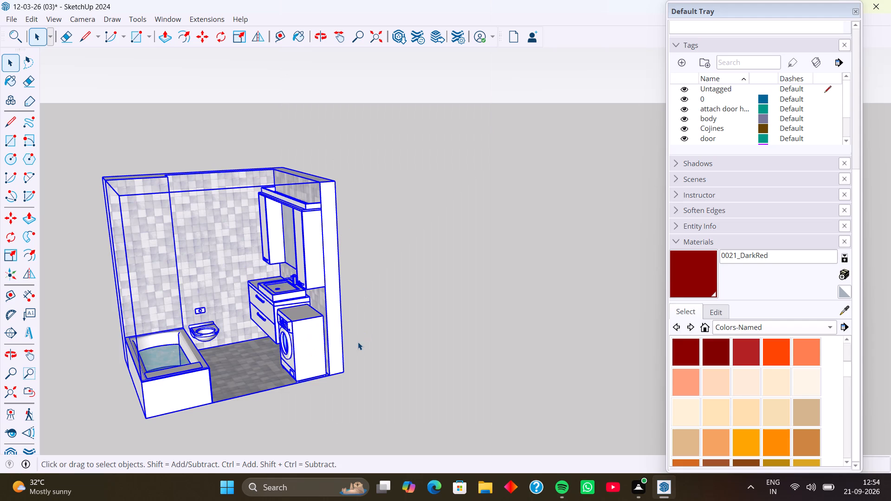
Move the grouped bathroom model from its distant spot to the open ground just outside the house's long side wall.
{"action": "key", "text": "m"}
{"action": "left_click", "coordinate": [347, 373]}
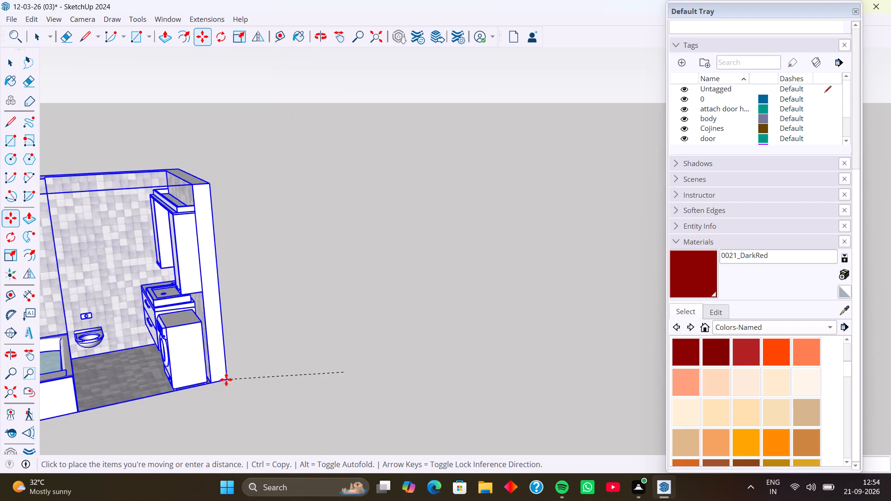
{"action": "scroll", "coordinate": [229, 383], "scroll_direction": "down", "scroll_amount": 15}
{"action": "middle_click_drag", "start_coordinate": [385, 363], "coordinate": [653, 208], "text": "shift"}
{"action": "scroll", "coordinate": [326, 317], "scroll_direction": "down", "scroll_amount": 7}
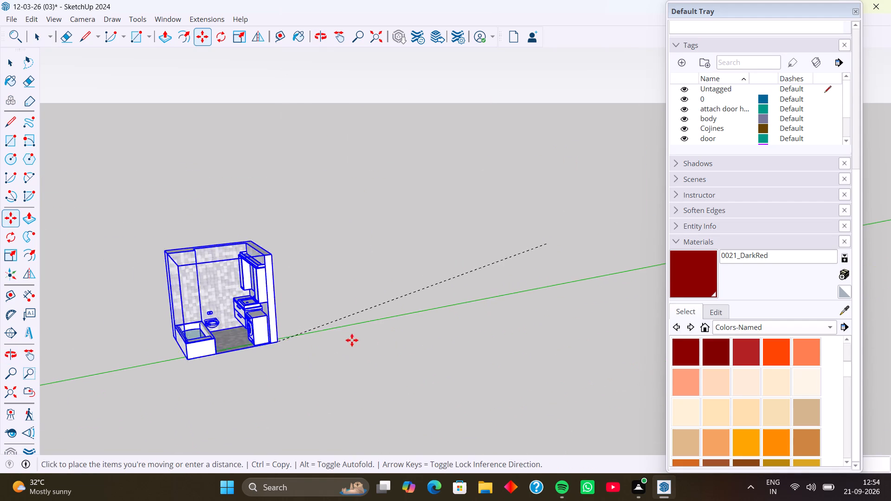
{"action": "scroll", "coordinate": [352, 340], "scroll_direction": "down", "scroll_amount": 1}
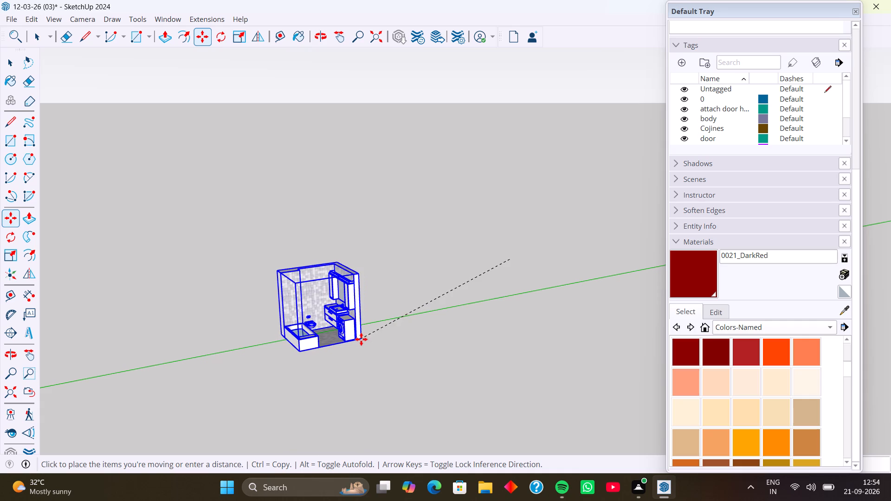
{"action": "scroll", "coordinate": [362, 335], "scroll_direction": "down", "scroll_amount": 17}
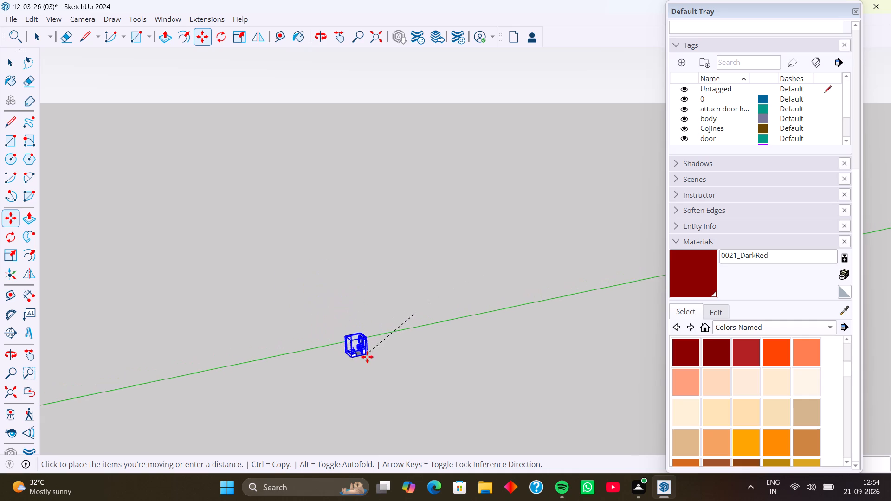
{"action": "scroll", "coordinate": [367, 357], "scroll_direction": "down", "scroll_amount": 5}
{"action": "scroll", "coordinate": [208, 407], "scroll_direction": "down", "scroll_amount": 13}
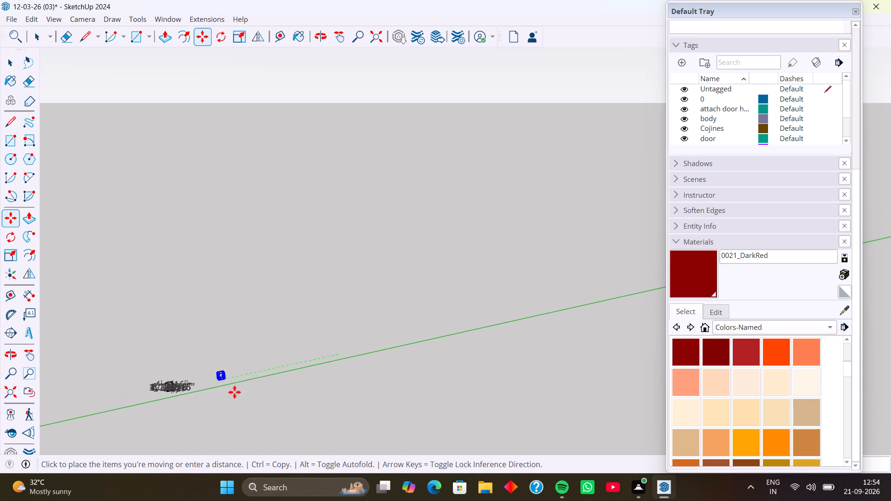
{"action": "scroll", "coordinate": [234, 392], "scroll_direction": "down", "scroll_amount": 20}
{"action": "scroll", "coordinate": [234, 392], "scroll_direction": "down", "scroll_amount": 1}
{"action": "middle_click_drag", "start_coordinate": [155, 416], "coordinate": [399, 289], "text": "shift"}
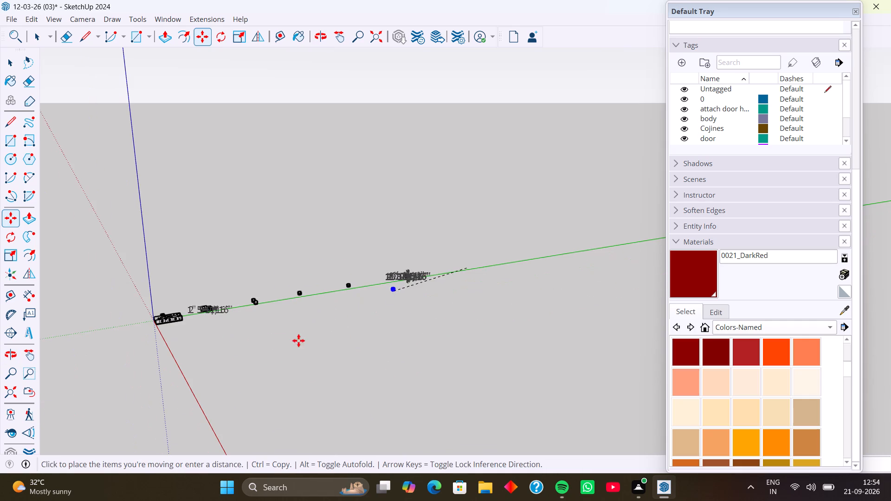
{"action": "scroll", "coordinate": [170, 321], "scroll_direction": "up", "scroll_amount": 20}
{"action": "scroll", "coordinate": [170, 321], "scroll_direction": "up", "scroll_amount": 4}
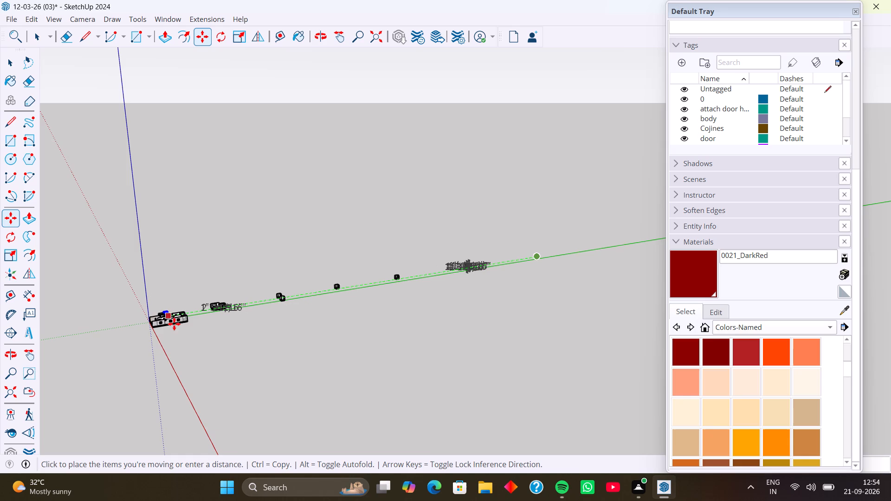
{"action": "scroll", "coordinate": [174, 324], "scroll_direction": "up", "scroll_amount": 6}
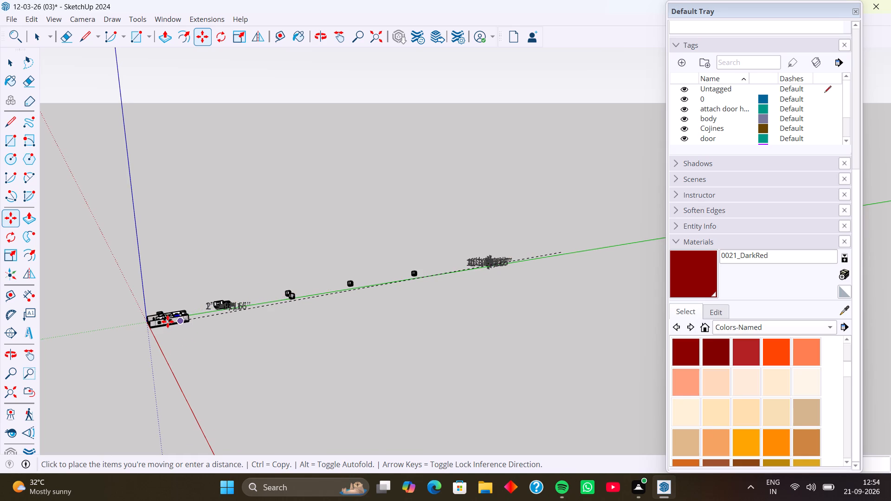
{"action": "scroll", "coordinate": [180, 318], "scroll_direction": "up", "scroll_amount": 4}
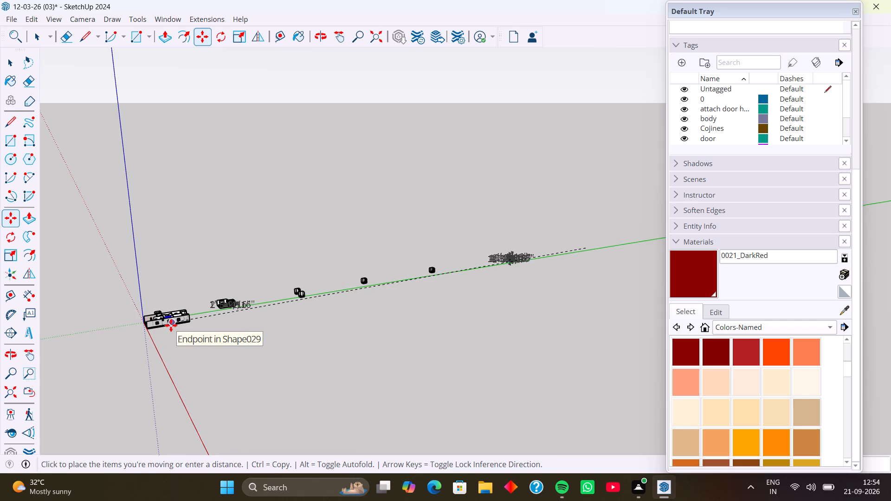
{"action": "scroll", "coordinate": [180, 337], "scroll_direction": "up", "scroll_amount": 4}
{"action": "scroll", "coordinate": [177, 333], "scroll_direction": "up", "scroll_amount": 20}
{"action": "scroll", "coordinate": [177, 333], "scroll_direction": "up", "scroll_amount": 3}
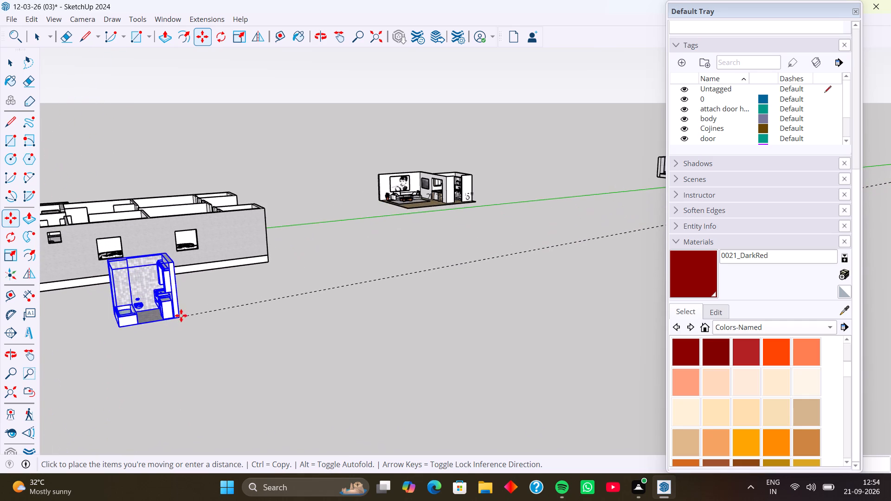
{"action": "scroll", "coordinate": [182, 314], "scroll_direction": "up", "scroll_amount": 1}
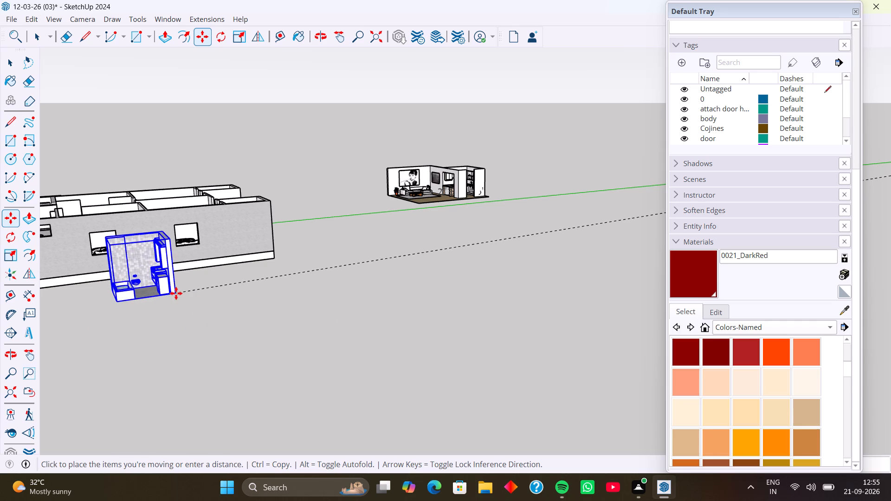
{"action": "scroll", "coordinate": [176, 293], "scroll_direction": "up", "scroll_amount": 4}
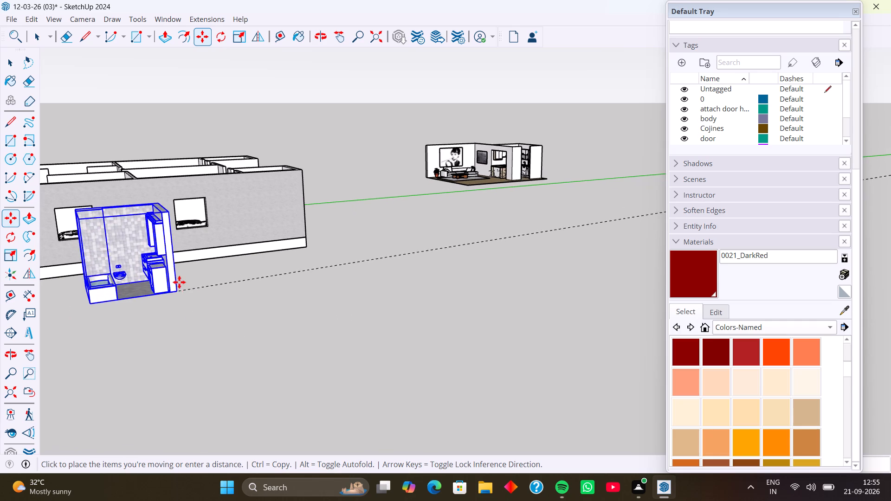
{"action": "left_click", "coordinate": [179, 280]}
Examine the furnished living room and kitchen model standing beyond the house from several sides.
{"action": "middle_click_drag", "start_coordinate": [174, 296], "coordinate": [345, 357]}
{"action": "scroll", "coordinate": [309, 331], "scroll_direction": "down", "scroll_amount": 4}
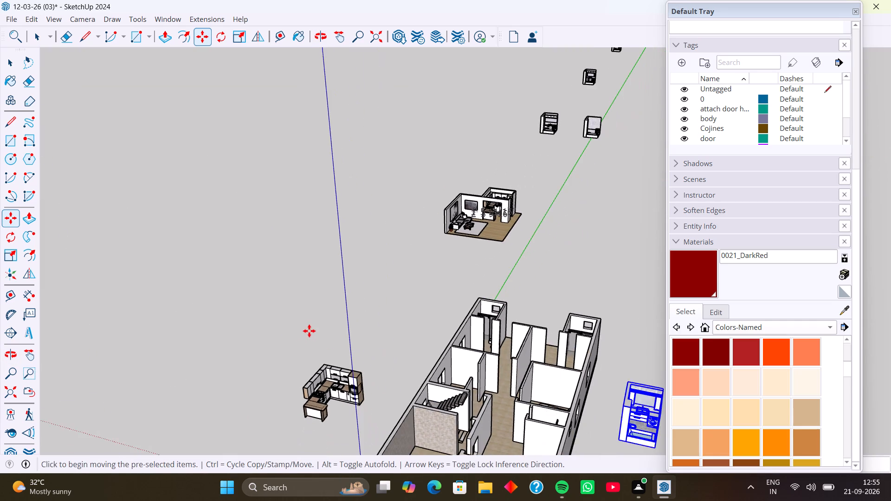
{"action": "scroll", "coordinate": [329, 328], "scroll_direction": "down", "scroll_amount": 1}
{"action": "middle_click_drag", "start_coordinate": [323, 327], "coordinate": [220, 293]}
{"action": "scroll", "coordinate": [411, 231], "scroll_direction": "up", "scroll_amount": 4}
{"action": "middle_click_drag", "start_coordinate": [433, 244], "coordinate": [341, 265]}
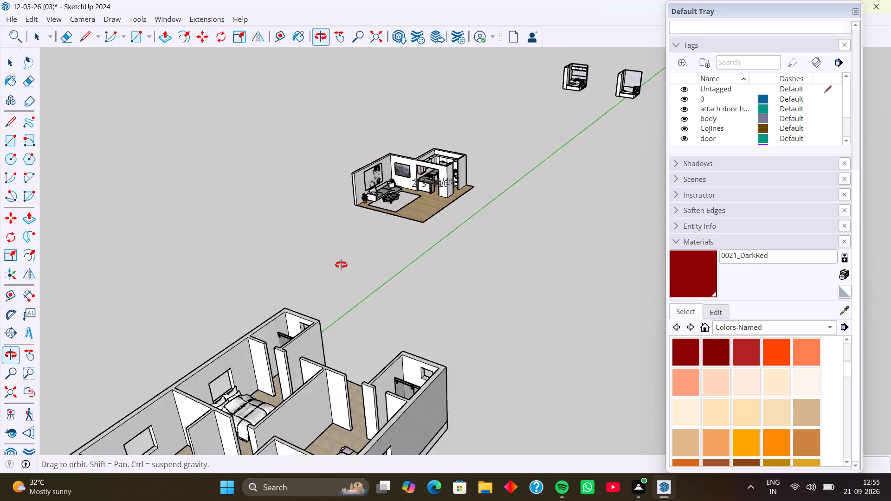
{"action": "middle_click_drag", "start_coordinate": [341, 265], "coordinate": [340, 265]}
{"action": "middle_click_drag", "start_coordinate": [478, 231], "coordinate": [381, 320]}
{"action": "scroll", "coordinate": [369, 269], "scroll_direction": "up", "scroll_amount": 9}
{"action": "middle_click_drag", "start_coordinate": [422, 294], "coordinate": [324, 313]}
{"action": "scroll", "coordinate": [345, 263], "scroll_direction": "up", "scroll_amount": 2}
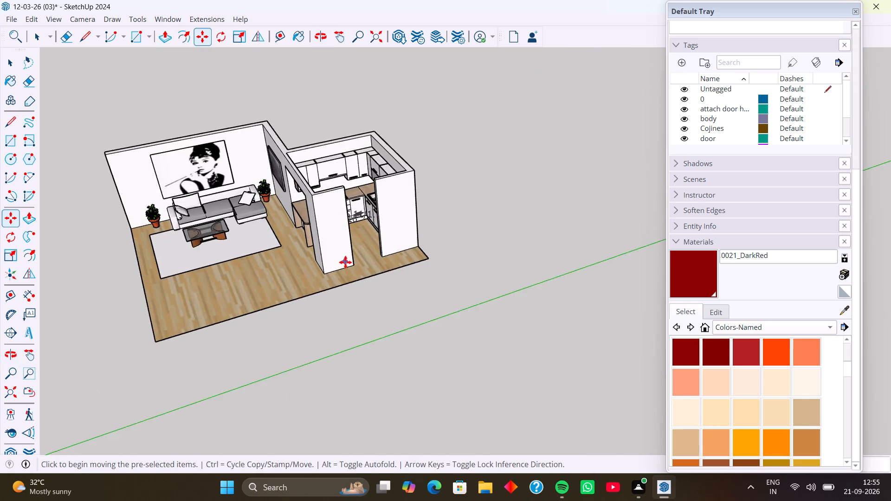
{"action": "scroll", "coordinate": [345, 262], "scroll_direction": "up", "scroll_amount": 5}
{"action": "middle_click_drag", "start_coordinate": [359, 275], "coordinate": [267, 298]}
{"action": "middle_click_drag", "start_coordinate": [353, 275], "coordinate": [328, 282]}
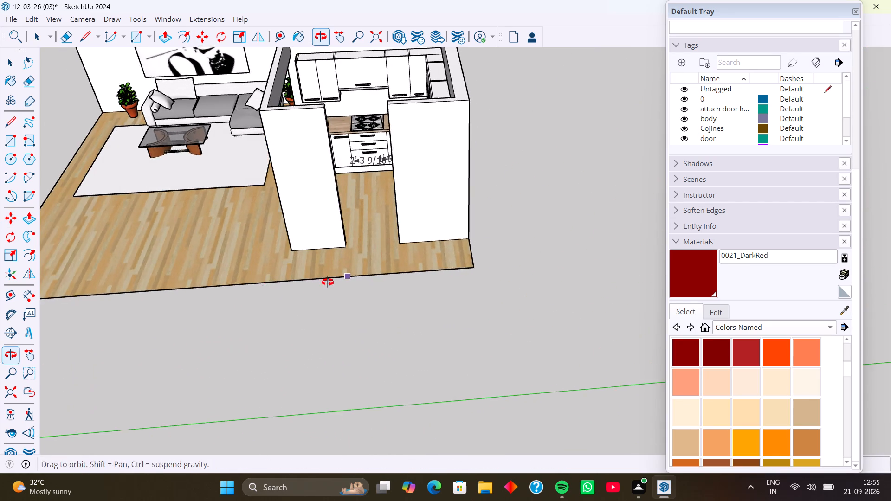
{"action": "middle_click_drag", "start_coordinate": [328, 282], "coordinate": [320, 280]}
{"action": "scroll", "coordinate": [309, 251], "scroll_direction": "down", "scroll_amount": 6}
{"action": "middle_click_drag", "start_coordinate": [300, 255], "coordinate": [329, 328]}
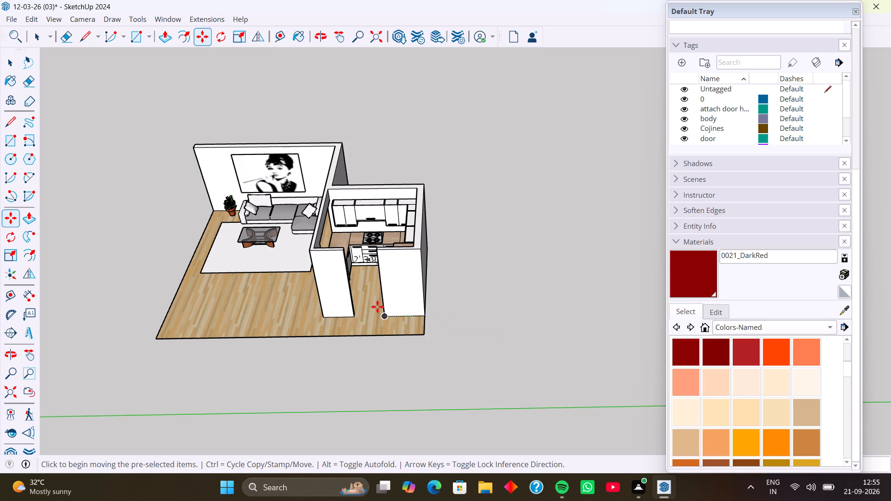
Explode the kitchen component containing the cabinets, hob and sink in the living room and kitchen model.
{"action": "key", "text": "space"}
{"action": "scroll", "coordinate": [381, 285], "scroll_direction": "up", "scroll_amount": 2}
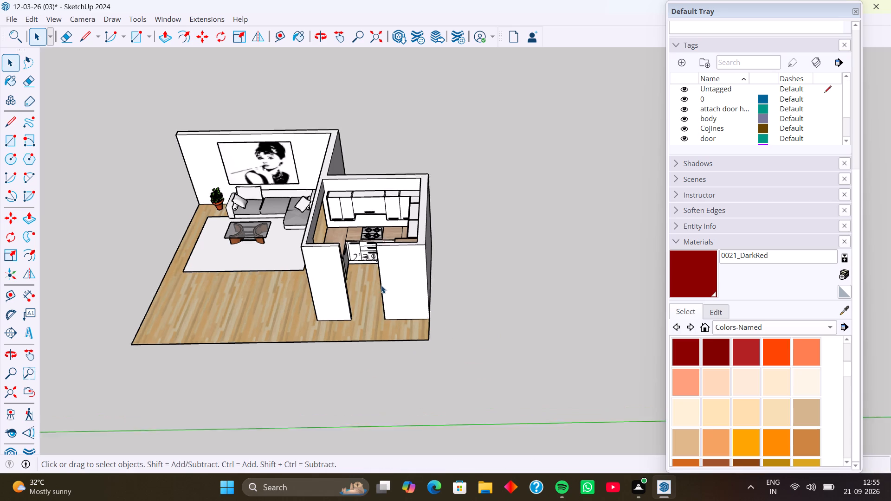
{"action": "scroll", "coordinate": [381, 285], "scroll_direction": "up", "scroll_amount": 1}
{"action": "middle_click_drag", "start_coordinate": [381, 287], "coordinate": [445, 275]}
{"action": "scroll", "coordinate": [400, 267], "scroll_direction": "up", "scroll_amount": 7}
{"action": "left_click", "coordinate": [401, 256]}
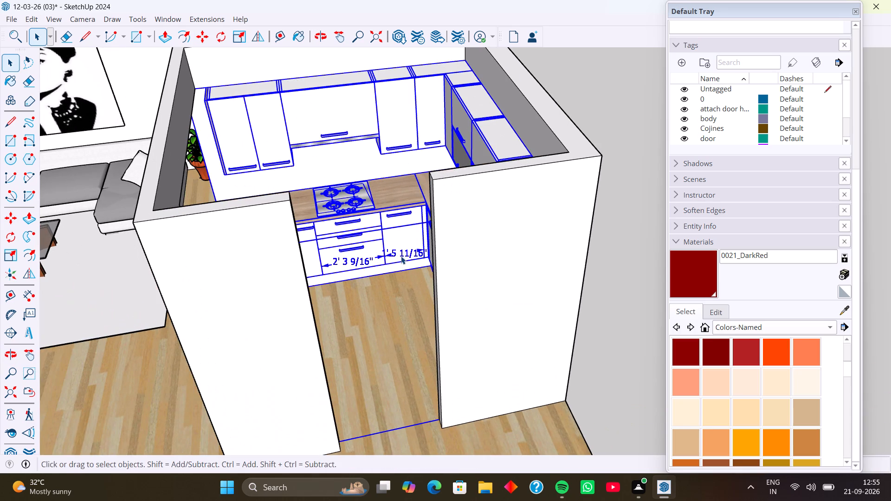
{"action": "left_click", "coordinate": [607, 323]}
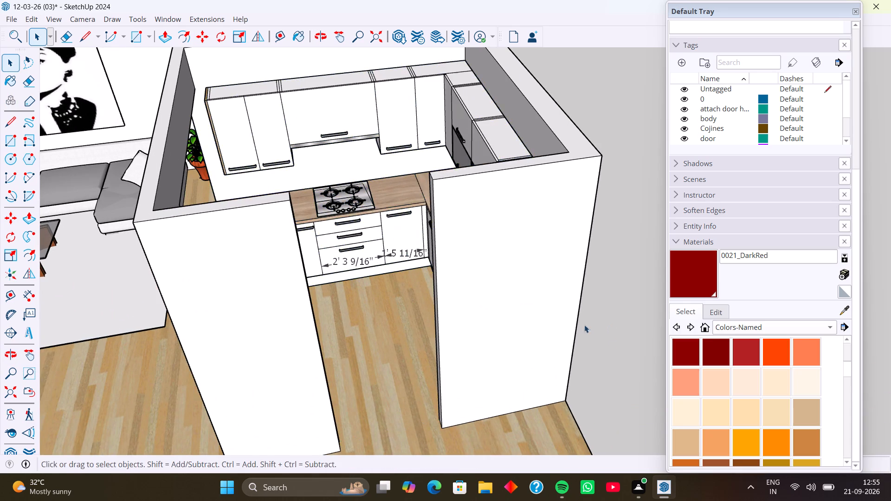
{"action": "scroll", "coordinate": [477, 326], "scroll_direction": "down", "scroll_amount": 4}
{"action": "middle_click_drag", "start_coordinate": [477, 327], "coordinate": [409, 329]}
{"action": "scroll", "coordinate": [437, 333], "scroll_direction": "down", "scroll_amount": 5}
{"action": "middle_click_drag", "start_coordinate": [417, 299], "coordinate": [449, 334]}
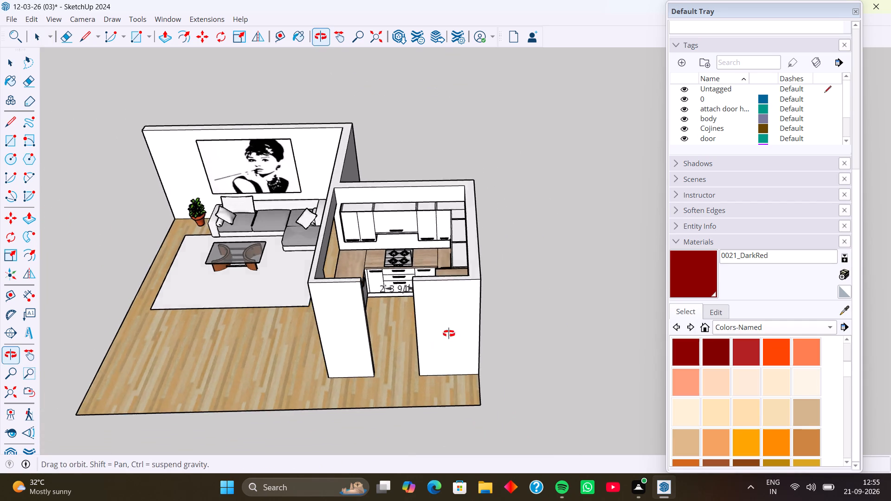
{"action": "middle_click_drag", "start_coordinate": [449, 334], "coordinate": [493, 356]}
{"action": "scroll", "coordinate": [437, 309], "scroll_direction": "up", "scroll_amount": 4}
{"action": "middle_click_drag", "start_coordinate": [438, 323], "coordinate": [515, 309]}
{"action": "scroll", "coordinate": [468, 298], "scroll_direction": "up", "scroll_amount": 7}
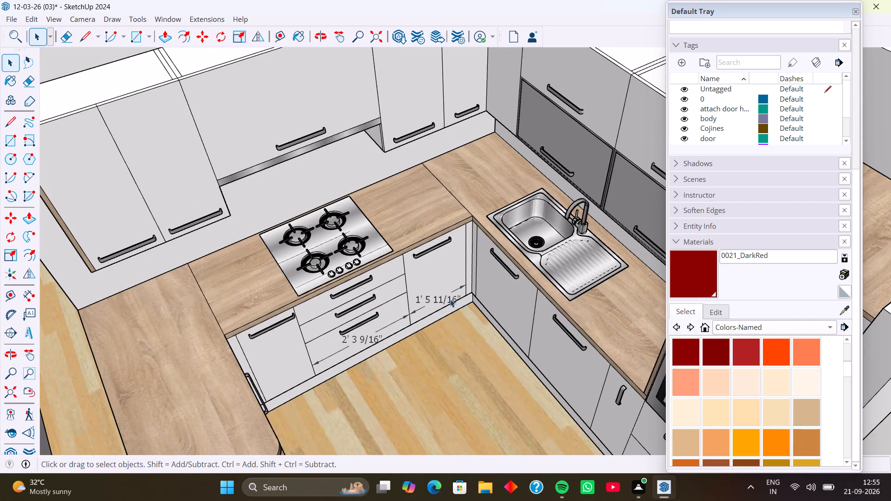
{"action": "left_click", "coordinate": [450, 299]}
{"action": "right_click", "coordinate": [444, 297]}
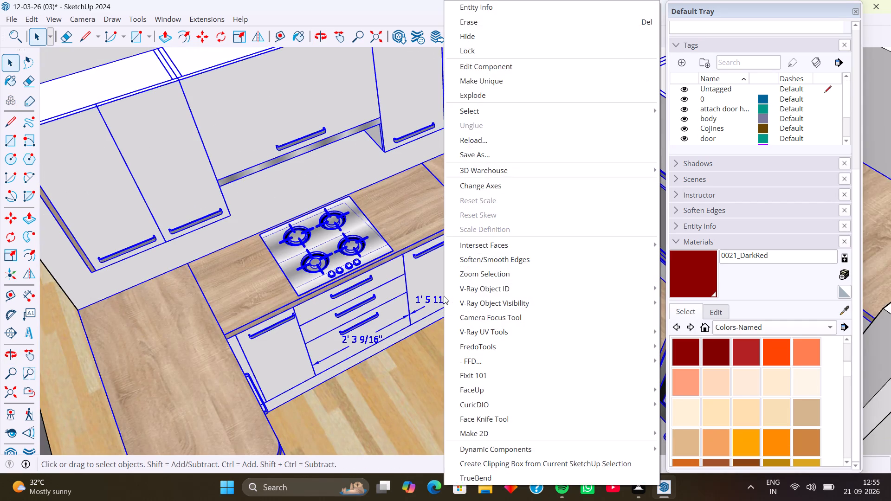
{"action": "left_click", "coordinate": [476, 97]}
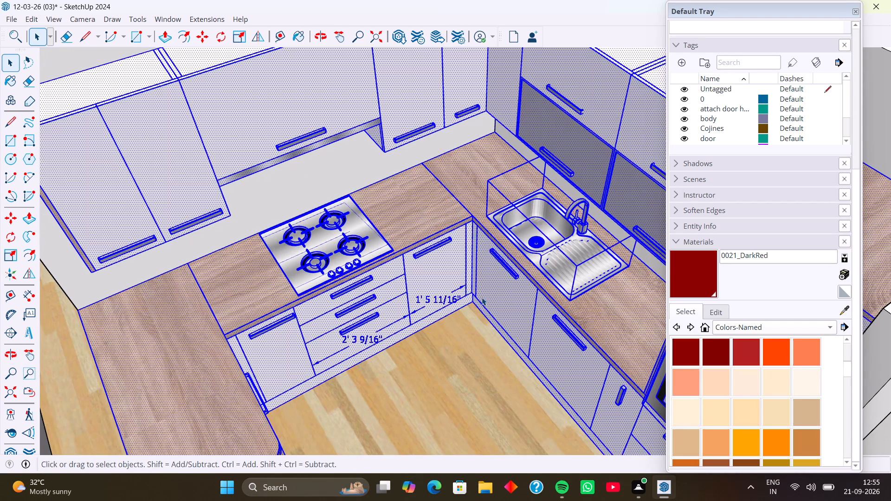
{"action": "scroll", "coordinate": [368, 306], "scroll_direction": "down", "scroll_amount": 8}
{"action": "left_click", "coordinate": [274, 115]}
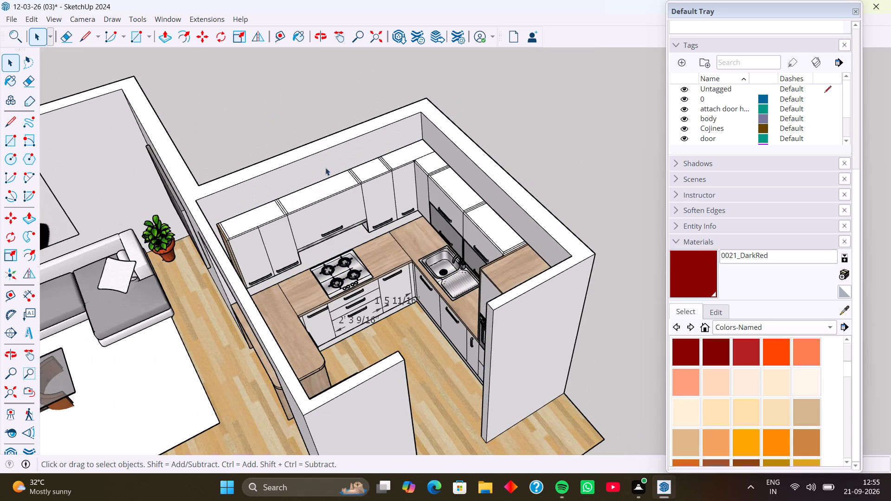
Delete the 1' 5 11/16" and 2' 3 9/16" dimensions from the kitchen's base cabinet fronts below the hob.
{"action": "scroll", "coordinate": [388, 330], "scroll_direction": "up", "scroll_amount": 6}
{"action": "left_click", "coordinate": [404, 280]}
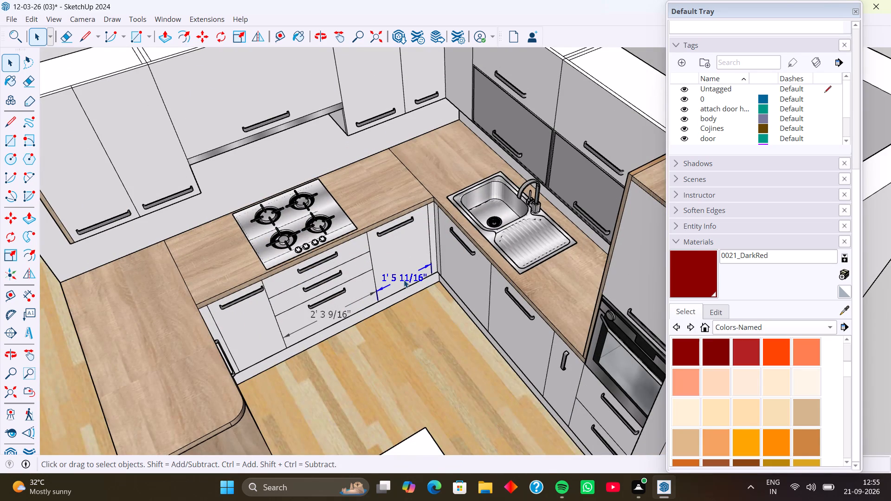
{"action": "key", "text": "Delete"}
{"action": "left_click", "coordinate": [335, 317]}
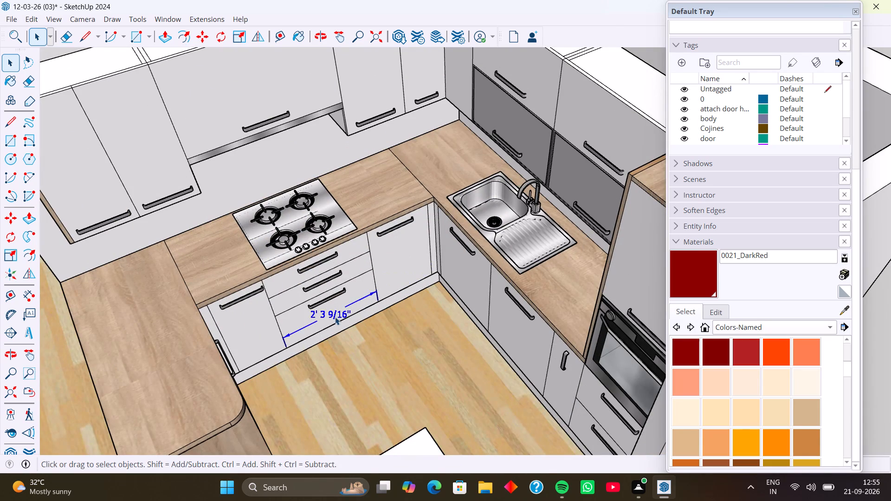
{"action": "key", "text": "Delete"}
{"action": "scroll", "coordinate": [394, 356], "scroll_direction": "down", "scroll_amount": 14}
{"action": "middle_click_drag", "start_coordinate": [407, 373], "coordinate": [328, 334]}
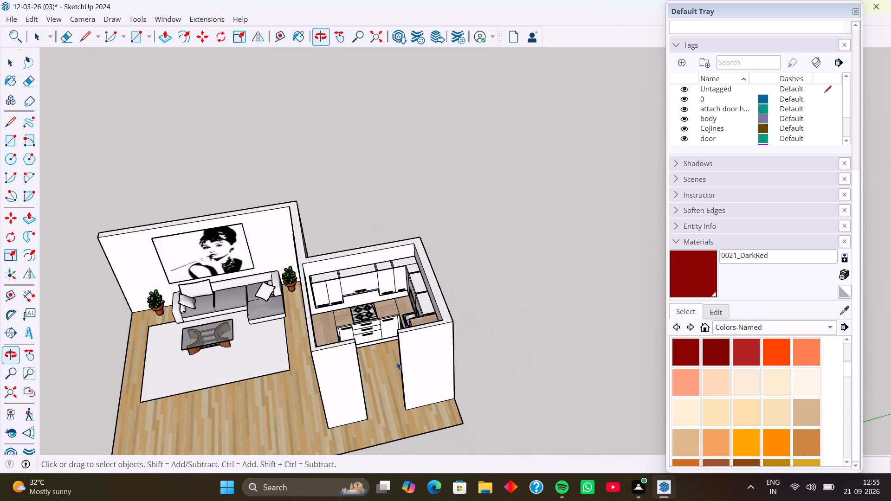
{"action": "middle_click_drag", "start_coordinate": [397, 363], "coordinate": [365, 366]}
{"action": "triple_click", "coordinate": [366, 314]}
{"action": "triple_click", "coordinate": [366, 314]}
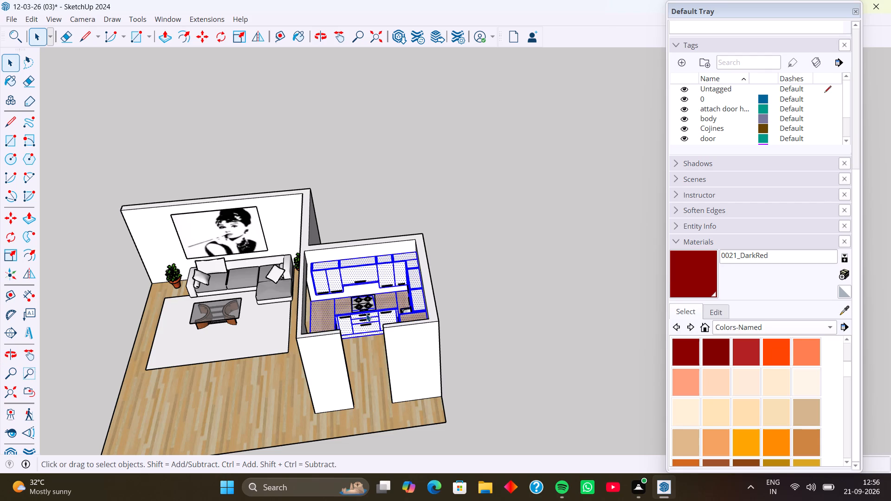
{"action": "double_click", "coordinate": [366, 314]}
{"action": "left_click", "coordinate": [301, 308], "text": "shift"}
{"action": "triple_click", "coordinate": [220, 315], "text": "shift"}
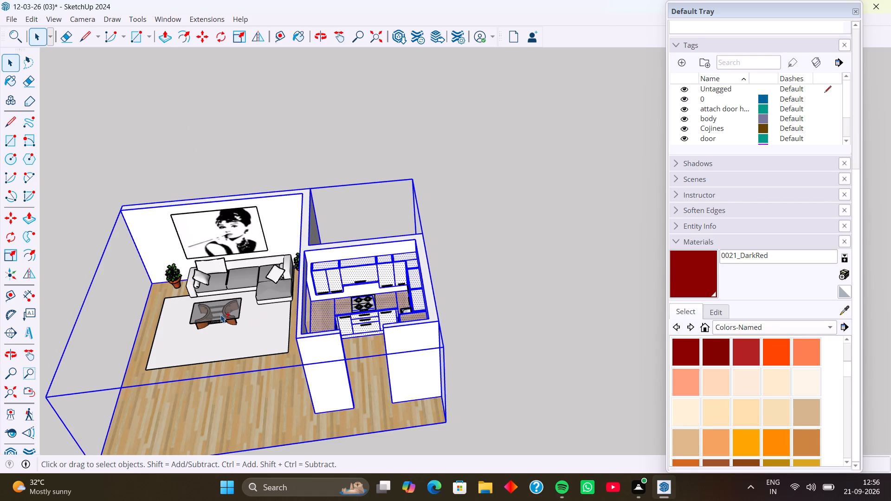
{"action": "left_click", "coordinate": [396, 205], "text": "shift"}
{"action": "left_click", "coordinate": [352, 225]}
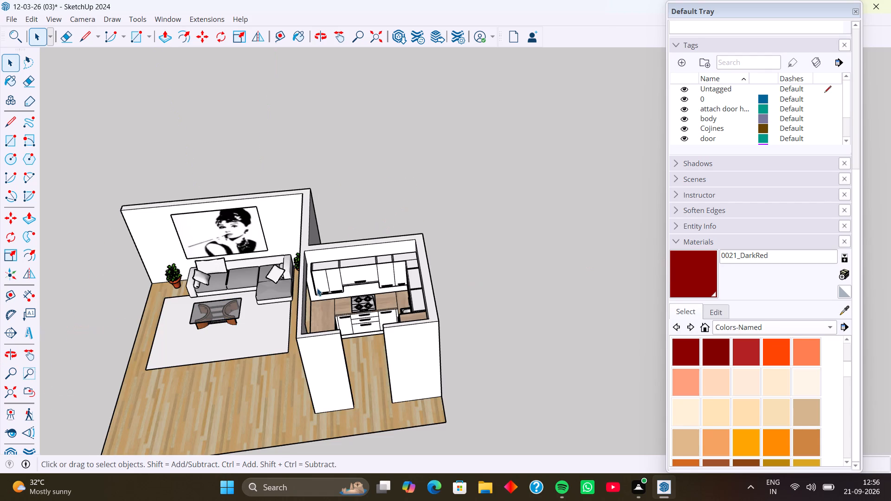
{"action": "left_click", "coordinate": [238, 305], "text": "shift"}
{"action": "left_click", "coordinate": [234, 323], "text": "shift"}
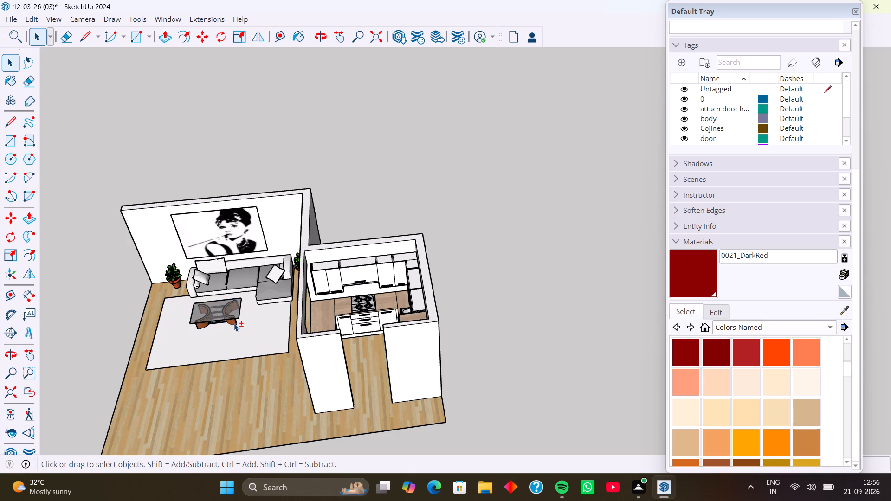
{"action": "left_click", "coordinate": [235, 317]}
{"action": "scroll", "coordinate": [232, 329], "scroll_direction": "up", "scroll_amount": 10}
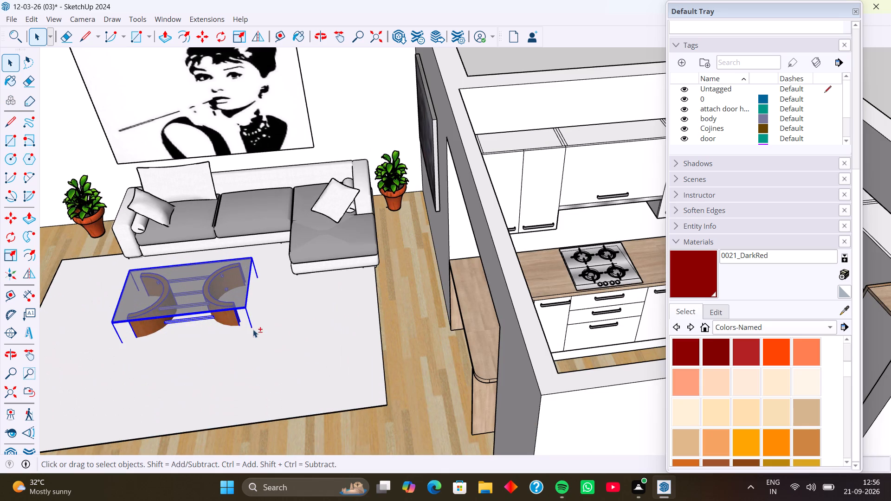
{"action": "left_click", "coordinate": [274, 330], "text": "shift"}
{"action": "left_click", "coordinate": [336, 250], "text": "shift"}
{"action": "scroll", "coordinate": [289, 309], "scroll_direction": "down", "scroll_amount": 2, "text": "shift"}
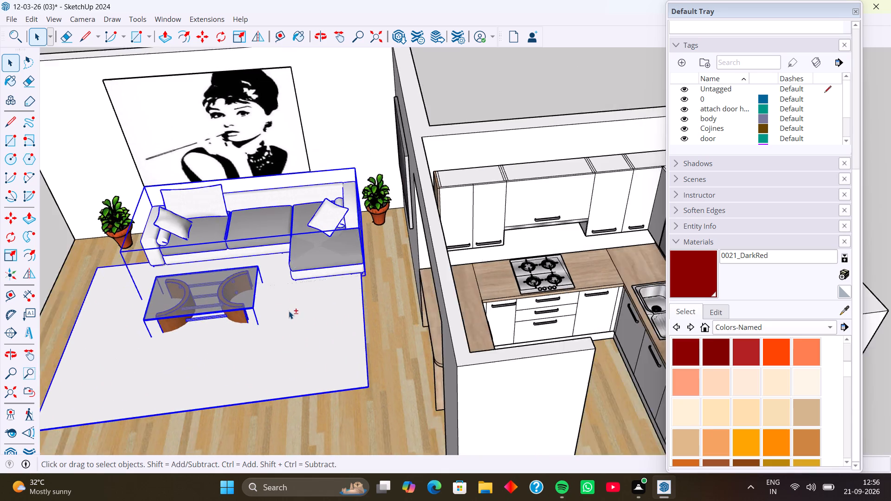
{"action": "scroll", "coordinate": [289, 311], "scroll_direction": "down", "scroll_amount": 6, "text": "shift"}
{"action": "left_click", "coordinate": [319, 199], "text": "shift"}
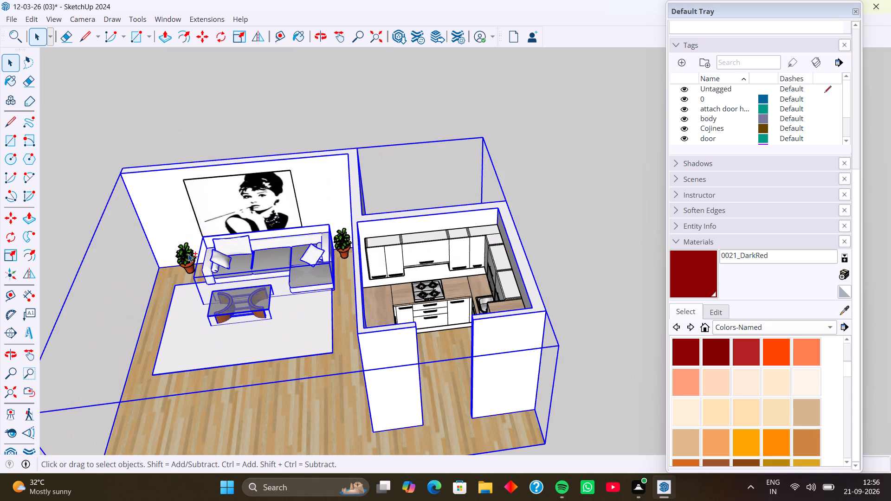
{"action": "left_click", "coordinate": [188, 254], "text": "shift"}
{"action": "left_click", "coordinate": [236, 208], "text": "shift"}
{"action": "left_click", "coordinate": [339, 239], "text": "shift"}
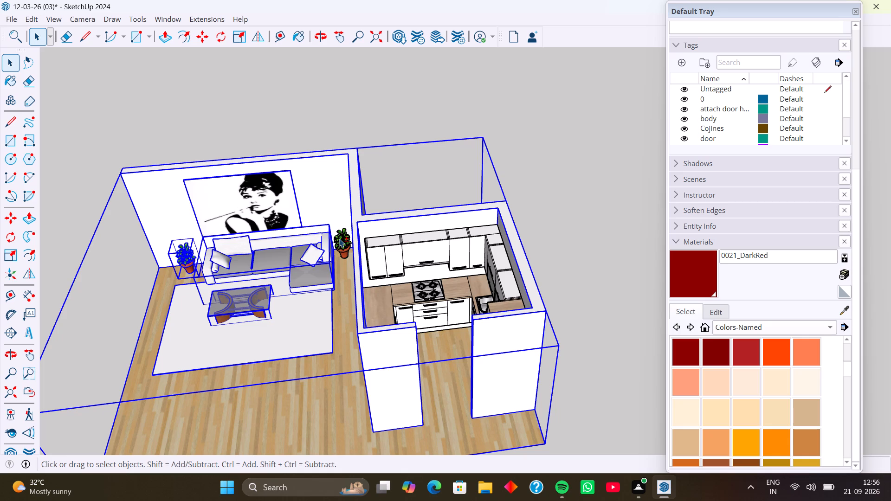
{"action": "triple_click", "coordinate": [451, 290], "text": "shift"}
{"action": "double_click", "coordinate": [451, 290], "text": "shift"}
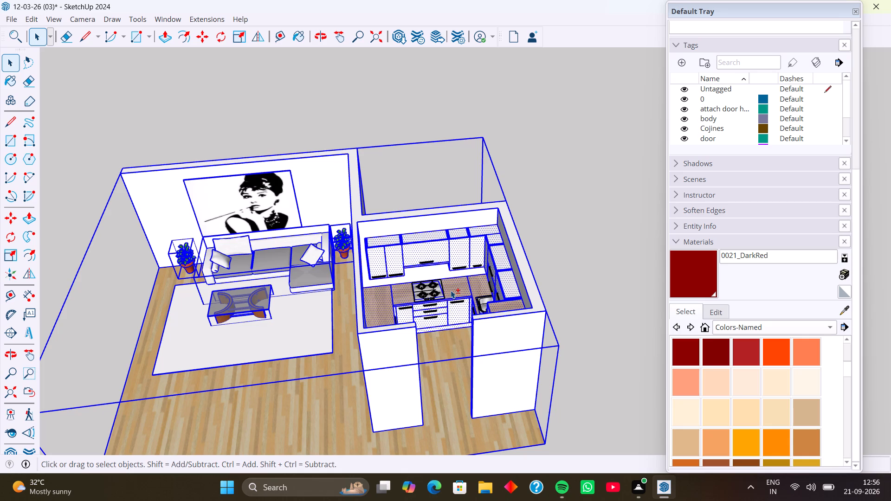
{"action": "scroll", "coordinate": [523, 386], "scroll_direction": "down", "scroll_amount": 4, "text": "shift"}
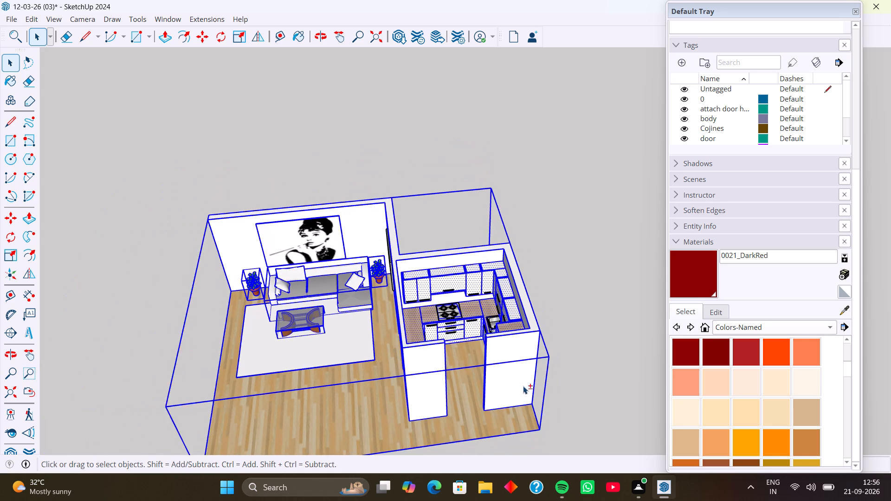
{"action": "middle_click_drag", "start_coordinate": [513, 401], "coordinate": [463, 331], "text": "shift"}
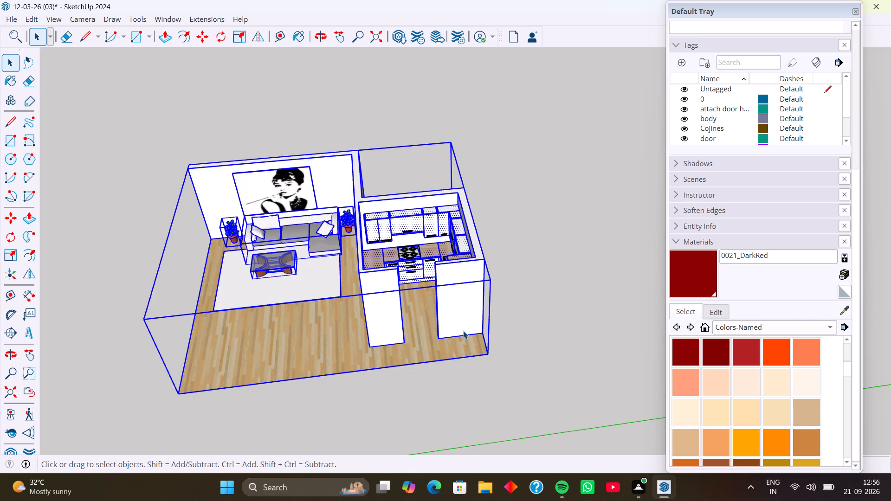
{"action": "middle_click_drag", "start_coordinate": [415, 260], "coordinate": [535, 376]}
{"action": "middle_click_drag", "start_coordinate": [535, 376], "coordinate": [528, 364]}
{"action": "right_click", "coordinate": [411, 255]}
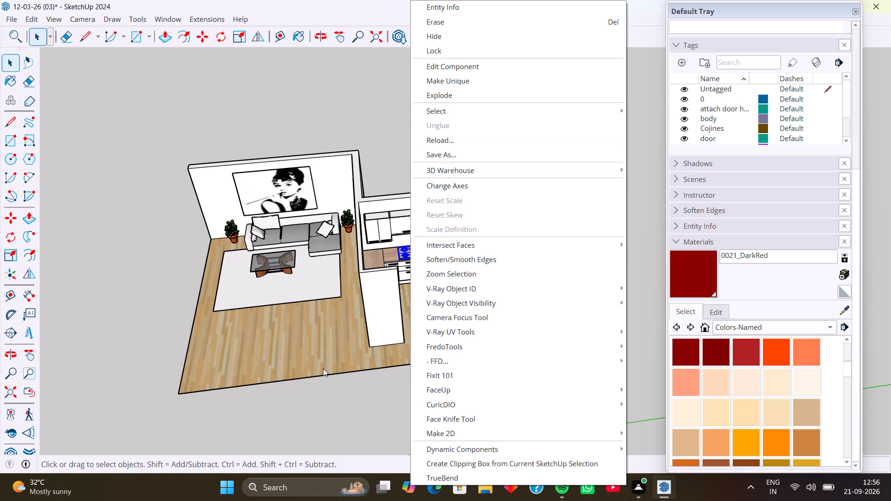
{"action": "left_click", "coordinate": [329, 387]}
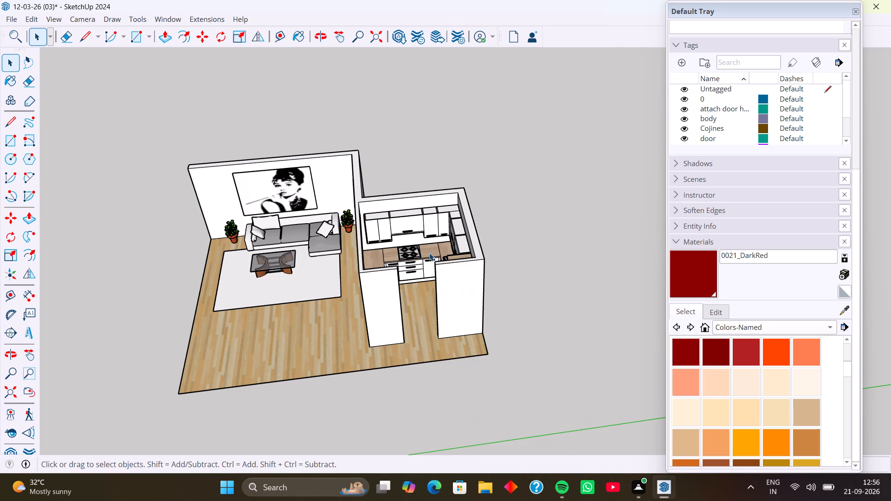
Select the kitchen's connected cabinet and worktop geometry together with the upper cabinet handles along the hob wall.
{"action": "triple_click", "coordinate": [429, 253]}
{"action": "triple_click", "coordinate": [429, 253]}
{"action": "scroll", "coordinate": [406, 228], "scroll_direction": "up", "scroll_amount": 2}
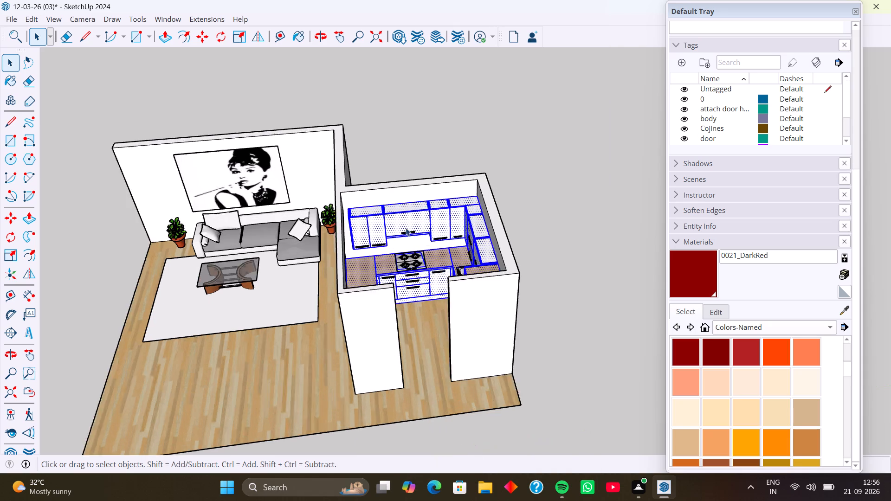
{"action": "scroll", "coordinate": [406, 228], "scroll_direction": "up", "scroll_amount": 17}
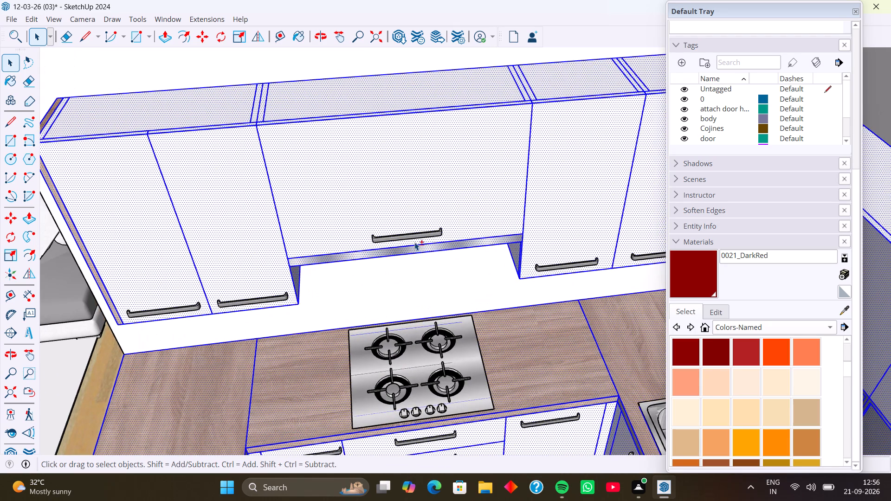
{"action": "left_click", "coordinate": [417, 237], "text": "shift"}
{"action": "left_click", "coordinate": [285, 295], "text": "shift"}
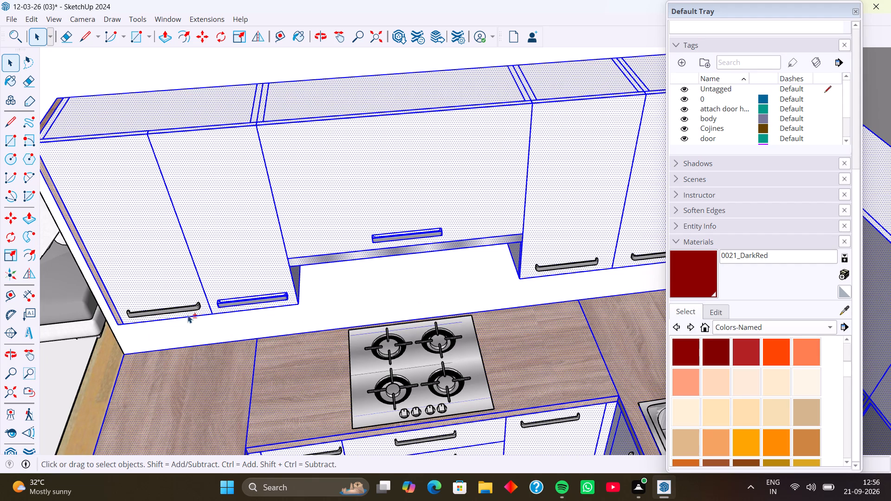
{"action": "left_click", "coordinate": [181, 310], "text": "shift"}
{"action": "scroll", "coordinate": [370, 282], "scroll_direction": "down", "scroll_amount": 5}
{"action": "middle_click_drag", "start_coordinate": [411, 278], "coordinate": [275, 273], "text": "shift"}
{"action": "scroll", "coordinate": [329, 272], "scroll_direction": "up", "scroll_amount": 3}
{"action": "left_click", "coordinate": [342, 266], "text": "shift"}
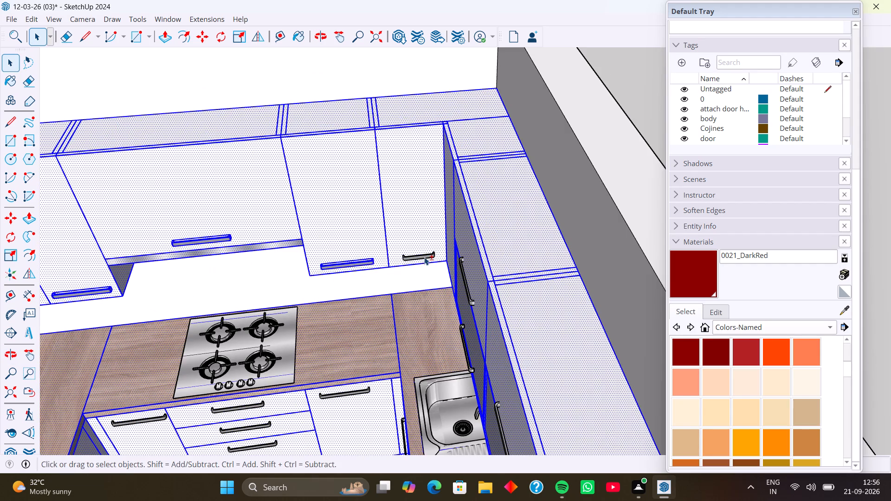
{"action": "left_click", "coordinate": [424, 257], "text": "shift"}
Add the hob and the handles of the drawers and base cabinets below and beside it to the selection.
{"action": "scroll", "coordinate": [368, 309], "scroll_direction": "down", "scroll_amount": 3, "text": "shift"}
{"action": "middle_click_drag", "start_coordinate": [361, 334], "coordinate": [398, 241], "text": "shift"}
{"action": "left_click", "coordinate": [339, 251], "text": "shift"}
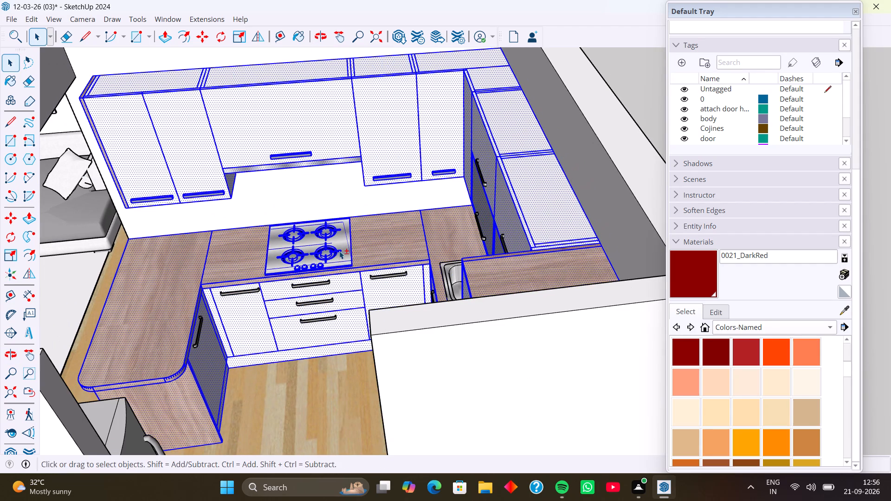
{"action": "scroll", "coordinate": [316, 278], "scroll_direction": "up", "scroll_amount": 4, "text": "shift"}
{"action": "left_click", "coordinate": [321, 286], "text": "shift"}
{"action": "left_click", "coordinate": [322, 312], "text": "shift"}
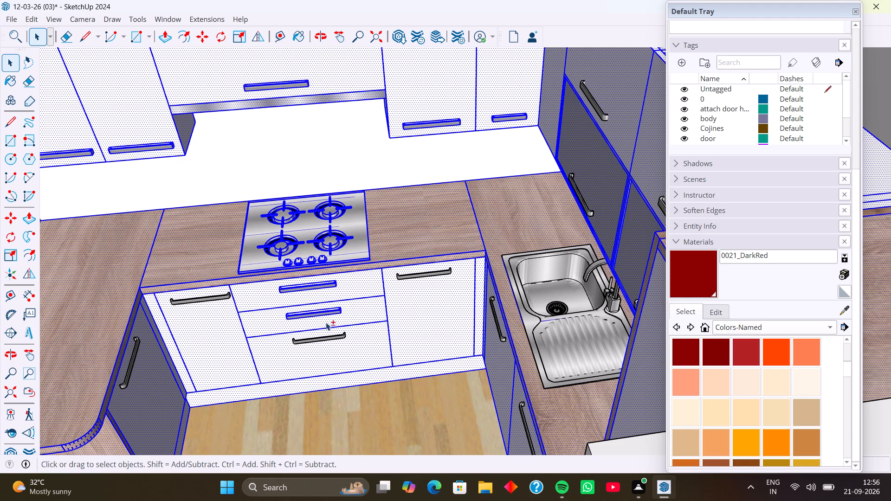
{"action": "left_click", "coordinate": [334, 338], "text": "shift"}
{"action": "left_click", "coordinate": [432, 276], "text": "shift"}
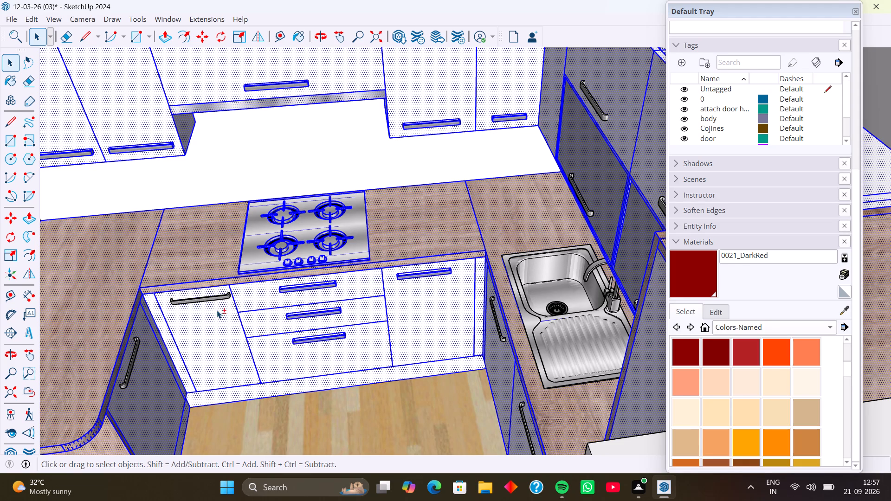
{"action": "left_click", "coordinate": [217, 298], "text": "shift"}
{"action": "left_click", "coordinate": [131, 359], "text": "shift"}
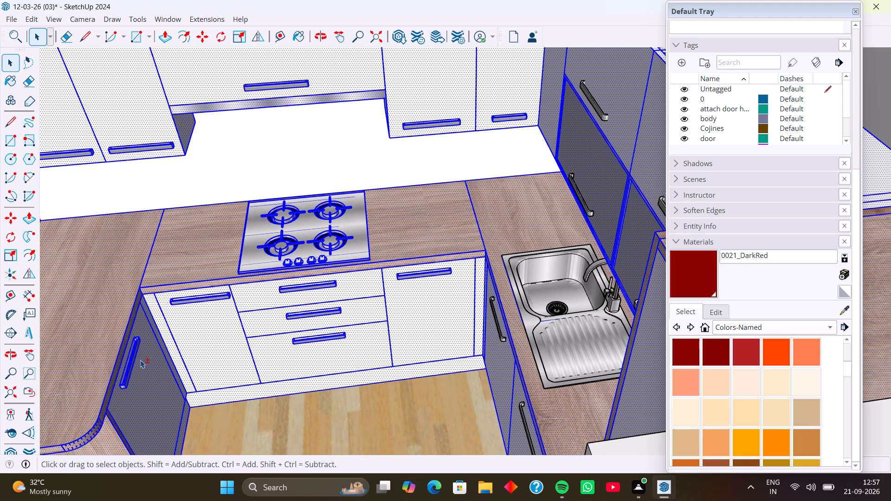
Add the sink, the built-in oven and all cabinet and drawer handles along the sink wall to the selection.
{"action": "scroll", "coordinate": [414, 314], "scroll_direction": "down", "scroll_amount": 3, "text": "shift"}
{"action": "middle_click_drag", "start_coordinate": [393, 358], "coordinate": [586, 345]}
{"action": "middle_click_drag", "start_coordinate": [508, 344], "coordinate": [586, 351]}
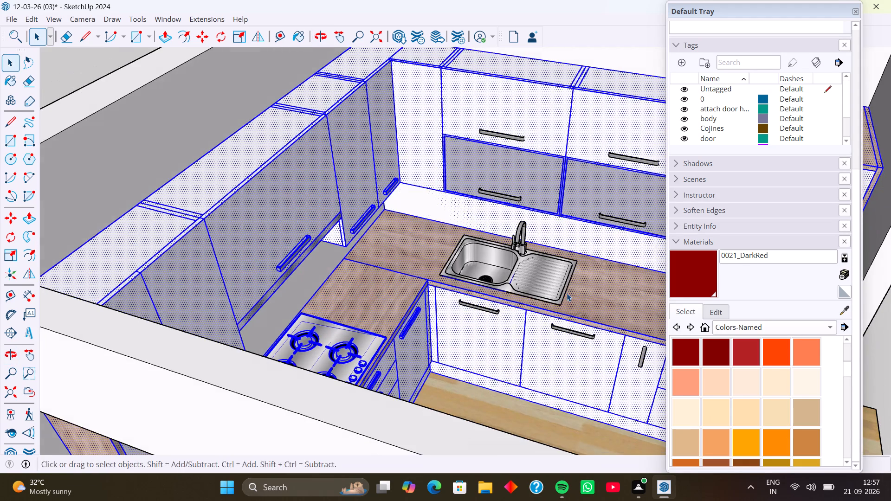
{"action": "middle_click_drag", "start_coordinate": [567, 293], "coordinate": [401, 244], "text": "shift"}
{"action": "middle_click_drag", "start_coordinate": [396, 292], "coordinate": [500, 301]}
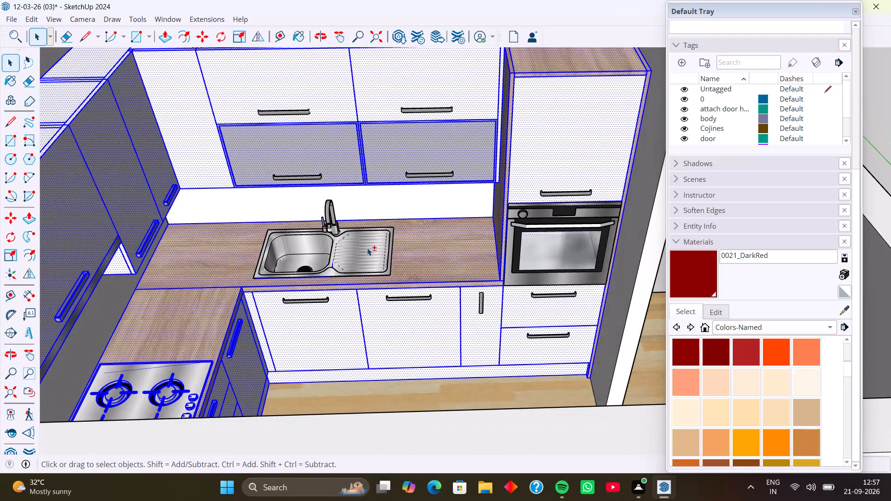
{"action": "left_click", "coordinate": [367, 248], "text": "shift"}
{"action": "left_click", "coordinate": [433, 175], "text": "shift"}
{"action": "left_click", "coordinate": [433, 110], "text": "shift"}
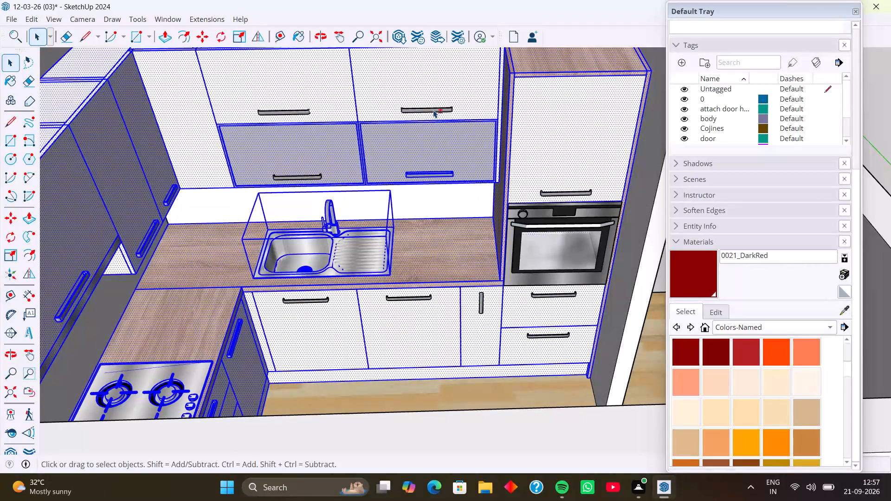
{"action": "left_click", "coordinate": [299, 112], "text": "shift"}
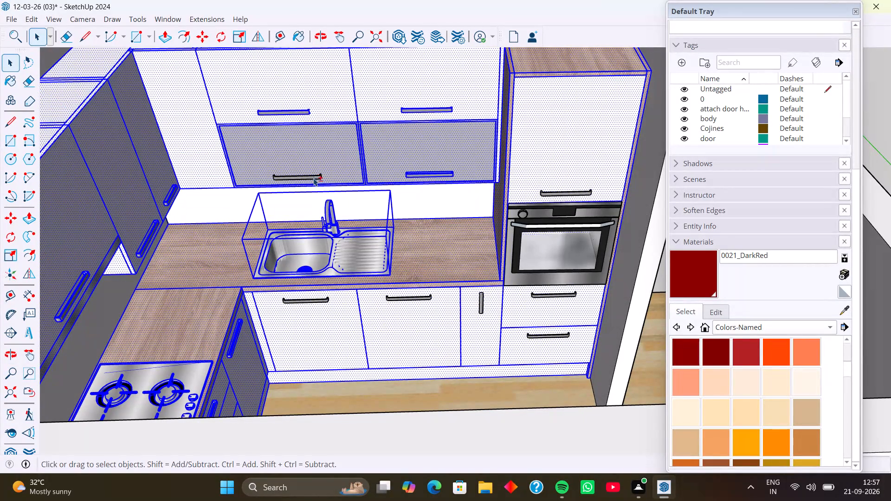
{"action": "left_click", "coordinate": [313, 178], "text": "shift"}
{"action": "left_click", "coordinate": [323, 301], "text": "shift"}
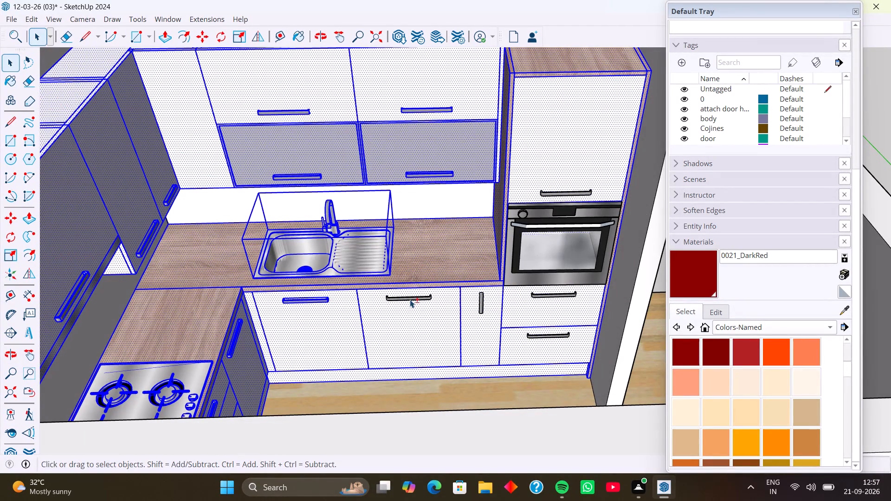
{"action": "left_click", "coordinate": [413, 297], "text": "shift"}
{"action": "left_click", "coordinate": [483, 304], "text": "shift"}
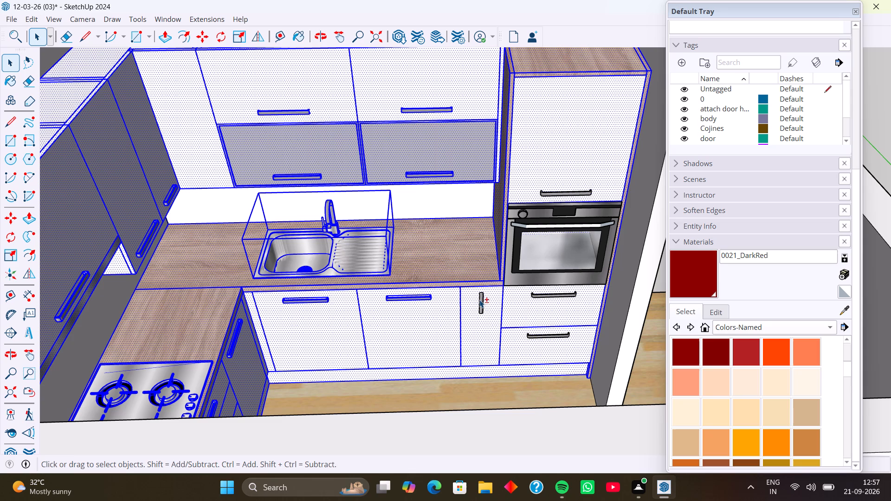
{"action": "left_click", "coordinate": [561, 295], "text": "shift"}
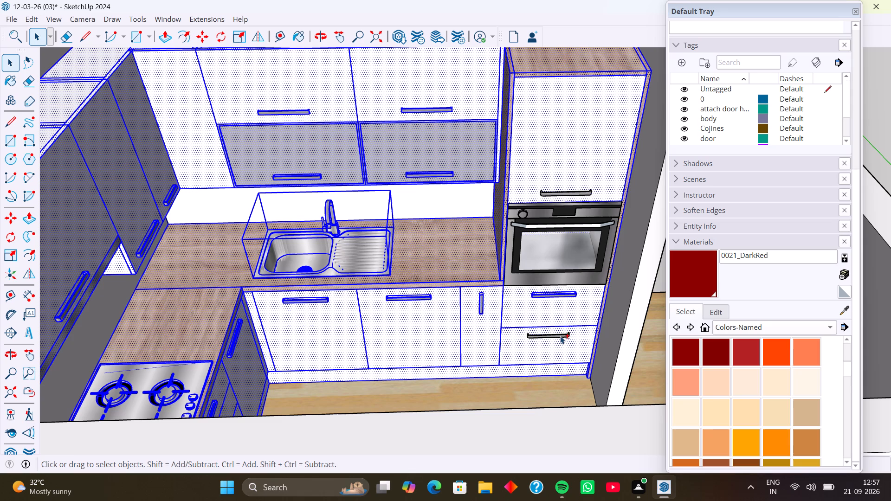
{"action": "left_click", "coordinate": [560, 336], "text": "shift"}
{"action": "left_click", "coordinate": [577, 194], "text": "shift"}
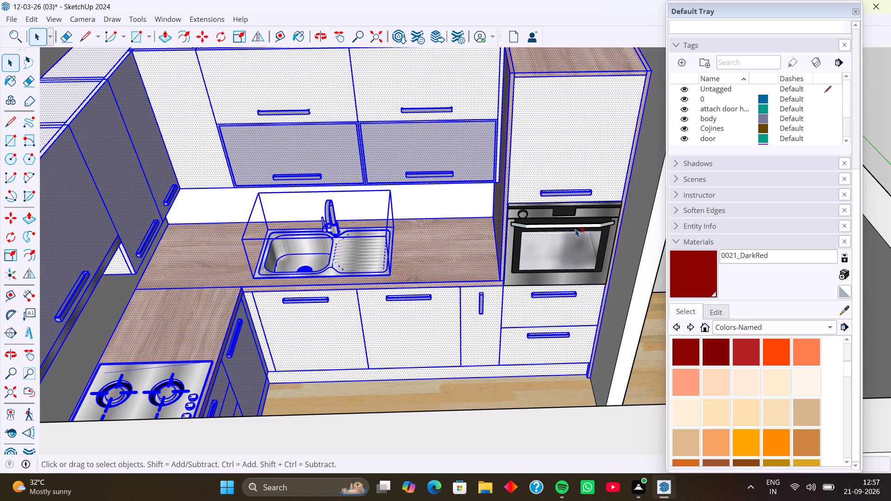
{"action": "left_click", "coordinate": [575, 229], "text": "shift"}
Add the walls and floor enclosing the living room and kitchen to the selection.
{"action": "scroll", "coordinate": [565, 244], "scroll_direction": "down", "scroll_amount": 4}
{"action": "middle_click_drag", "start_coordinate": [563, 244], "coordinate": [459, 232]}
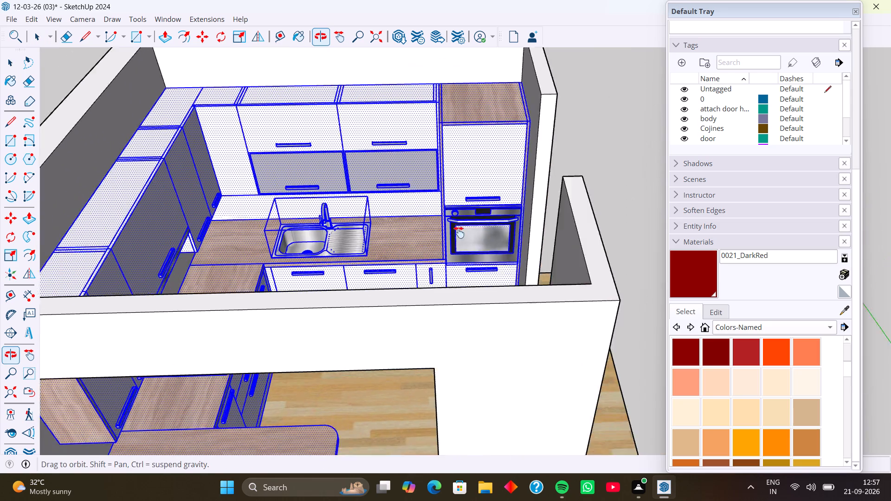
{"action": "middle_click_drag", "start_coordinate": [459, 232], "coordinate": [409, 230]}
{"action": "middle_click_drag", "start_coordinate": [408, 238], "coordinate": [567, 234]}
{"action": "middle_click_drag", "start_coordinate": [481, 230], "coordinate": [541, 226]}
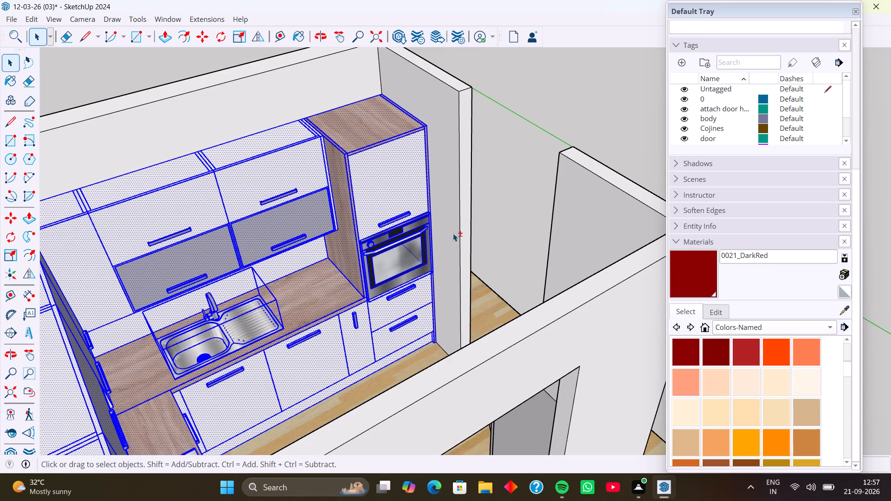
{"action": "left_click", "coordinate": [453, 219], "text": "shift"}
Add the living room's rug, coffee table, sofa and large portrait picture to the selection.
{"action": "middle_click_drag", "start_coordinate": [482, 265], "coordinate": [344, 261]}
{"action": "middle_click_drag", "start_coordinate": [445, 283], "coordinate": [380, 295]}
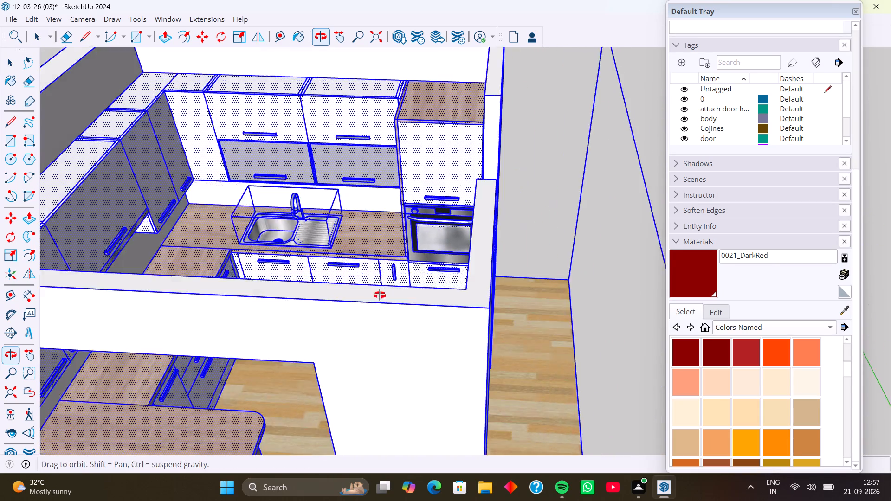
{"action": "middle_click_drag", "start_coordinate": [380, 295], "coordinate": [342, 297]}
{"action": "middle_click_drag", "start_coordinate": [429, 306], "coordinate": [278, 297]}
{"action": "middle_click_drag", "start_coordinate": [371, 308], "coordinate": [273, 304]}
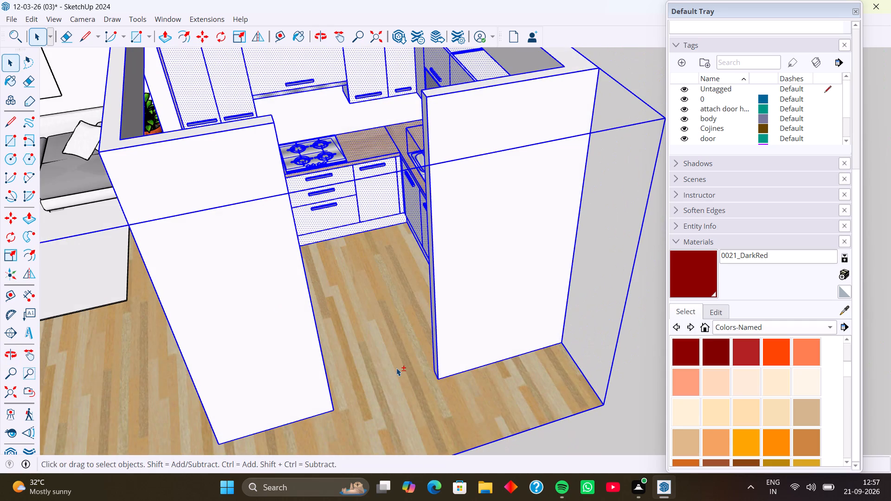
{"action": "scroll", "coordinate": [321, 334], "scroll_direction": "down", "scroll_amount": 5, "text": "shift"}
{"action": "scroll", "coordinate": [263, 290], "scroll_direction": "down", "scroll_amount": 4, "text": "shift"}
{"action": "middle_click_drag", "start_coordinate": [254, 287], "coordinate": [432, 264], "text": "shift"}
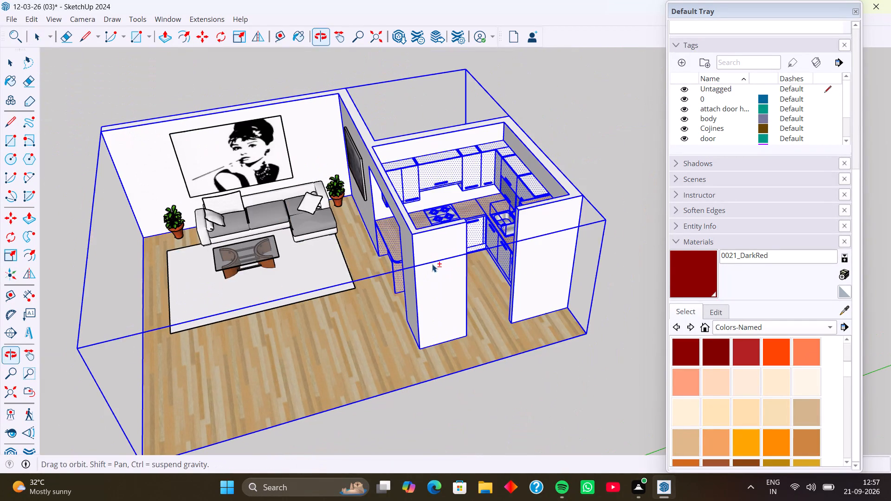
{"action": "left_click", "coordinate": [317, 266], "text": "shift"}
{"action": "scroll", "coordinate": [258, 257], "scroll_direction": "up", "scroll_amount": 6, "text": "shift"}
{"action": "left_click", "coordinate": [257, 253], "text": "shift"}
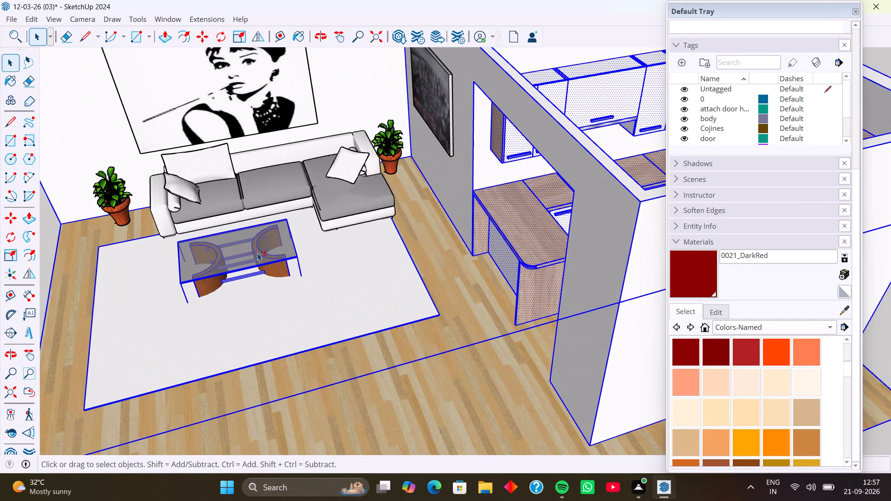
{"action": "left_click", "coordinate": [321, 218], "text": "shift"}
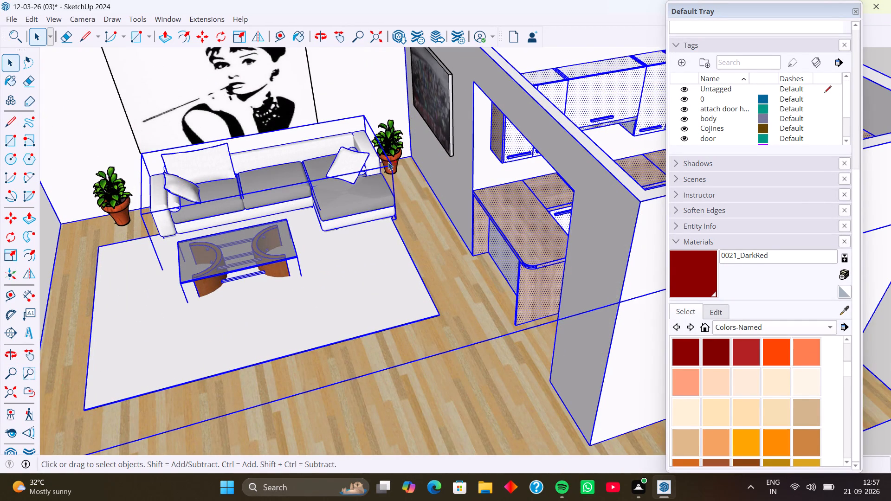
{"action": "left_click", "coordinate": [311, 103], "text": "shift"}
Add both potted plants beside the sofa and the wall-mounted television to the selection.
{"action": "scroll", "coordinate": [299, 96], "scroll_direction": "down", "scroll_amount": 8, "text": "shift"}
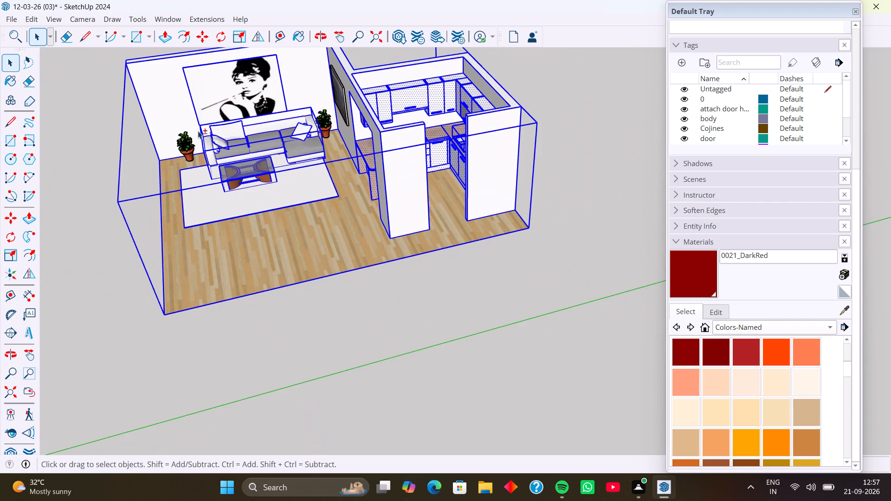
{"action": "left_click", "coordinate": [187, 139], "text": "shift"}
{"action": "left_click", "coordinate": [324, 119], "text": "shift"}
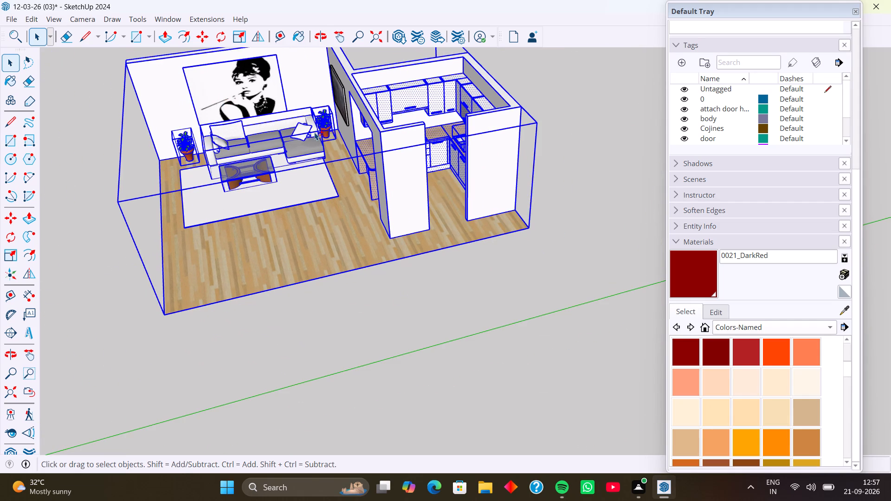
{"action": "middle_click_drag", "start_coordinate": [314, 132], "coordinate": [459, 147], "text": "shift"}
{"action": "middle_click_drag", "start_coordinate": [394, 173], "coordinate": [593, 222]}
{"action": "middle_click_drag", "start_coordinate": [393, 145], "coordinate": [475, 159], "text": "shift"}
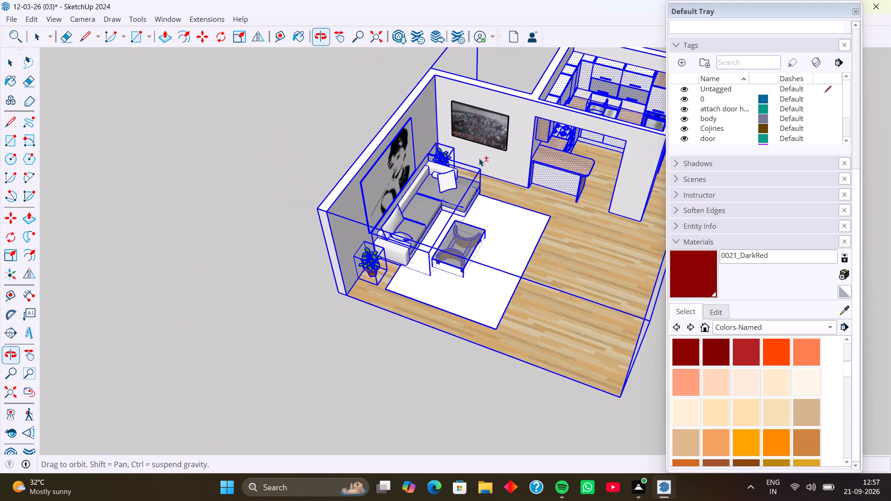
{"action": "middle_click_drag", "start_coordinate": [446, 158], "coordinate": [379, 139]}
{"action": "middle_click_drag", "start_coordinate": [395, 193], "coordinate": [543, 237]}
{"action": "scroll", "coordinate": [409, 113], "scroll_direction": "up", "scroll_amount": 2}
{"action": "left_click", "coordinate": [436, 123], "text": "shift"}
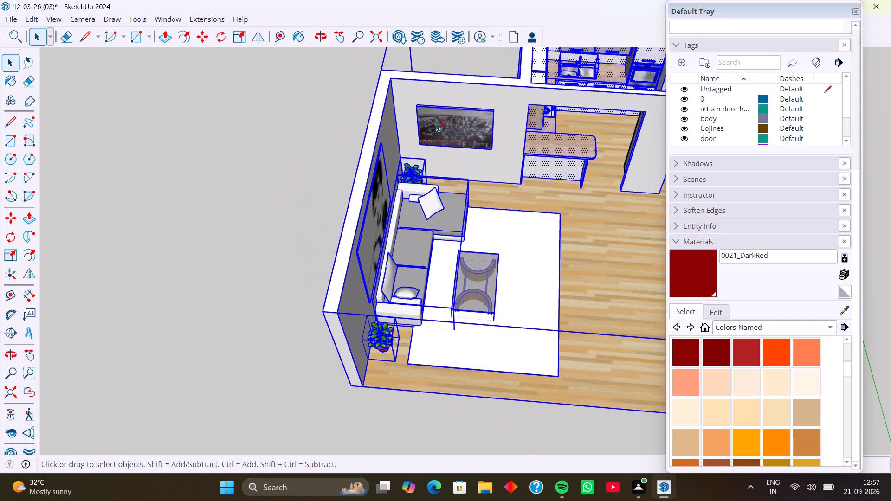
Make a group from the selected living room and kitchen objects.
{"action": "right_click", "coordinate": [451, 168]}
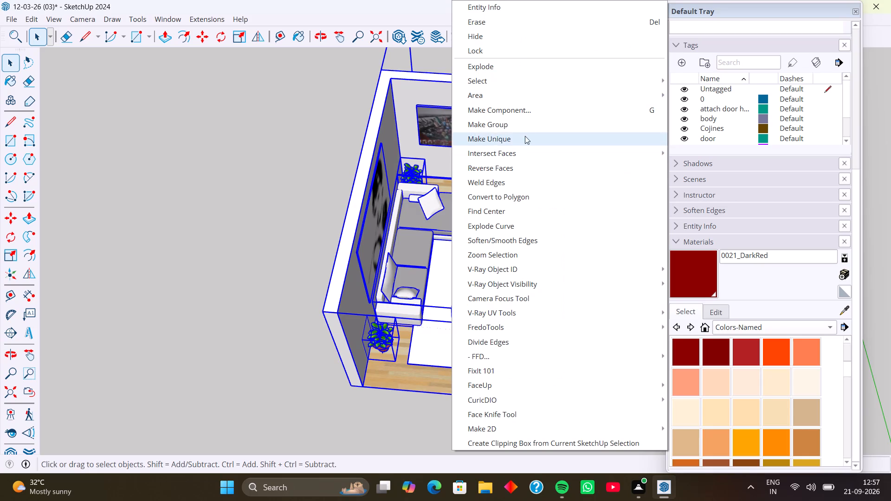
{"action": "left_click", "coordinate": [526, 121]}
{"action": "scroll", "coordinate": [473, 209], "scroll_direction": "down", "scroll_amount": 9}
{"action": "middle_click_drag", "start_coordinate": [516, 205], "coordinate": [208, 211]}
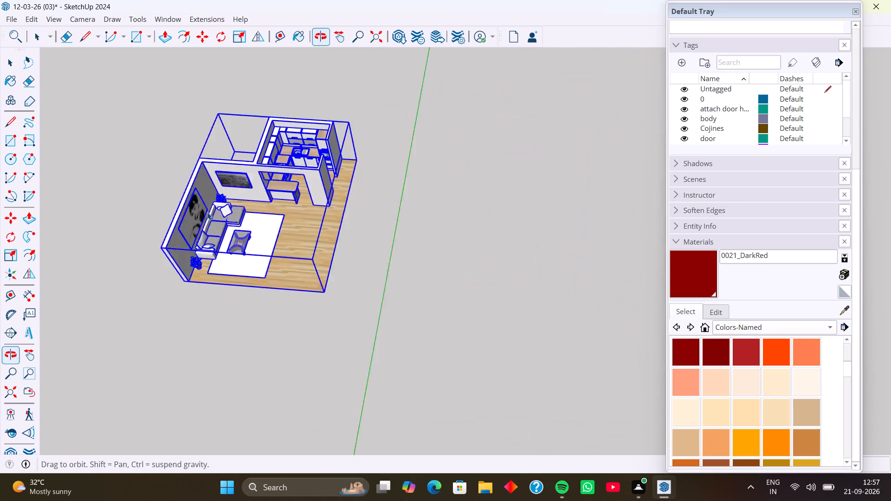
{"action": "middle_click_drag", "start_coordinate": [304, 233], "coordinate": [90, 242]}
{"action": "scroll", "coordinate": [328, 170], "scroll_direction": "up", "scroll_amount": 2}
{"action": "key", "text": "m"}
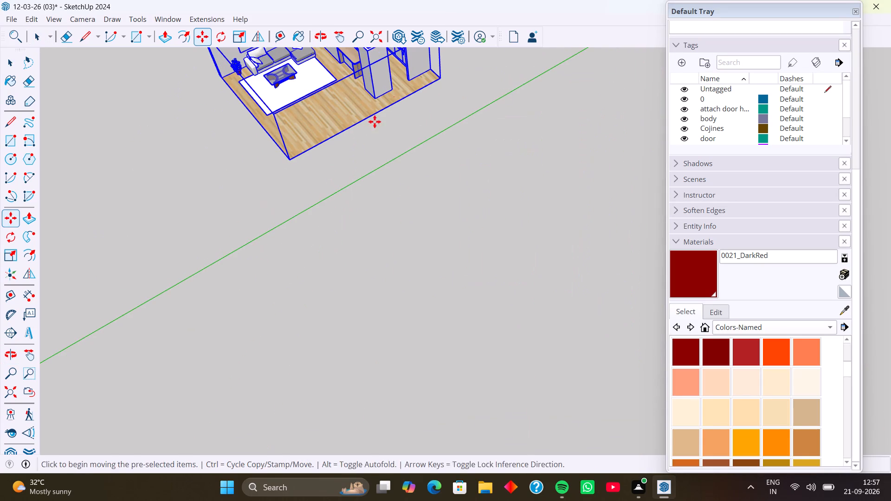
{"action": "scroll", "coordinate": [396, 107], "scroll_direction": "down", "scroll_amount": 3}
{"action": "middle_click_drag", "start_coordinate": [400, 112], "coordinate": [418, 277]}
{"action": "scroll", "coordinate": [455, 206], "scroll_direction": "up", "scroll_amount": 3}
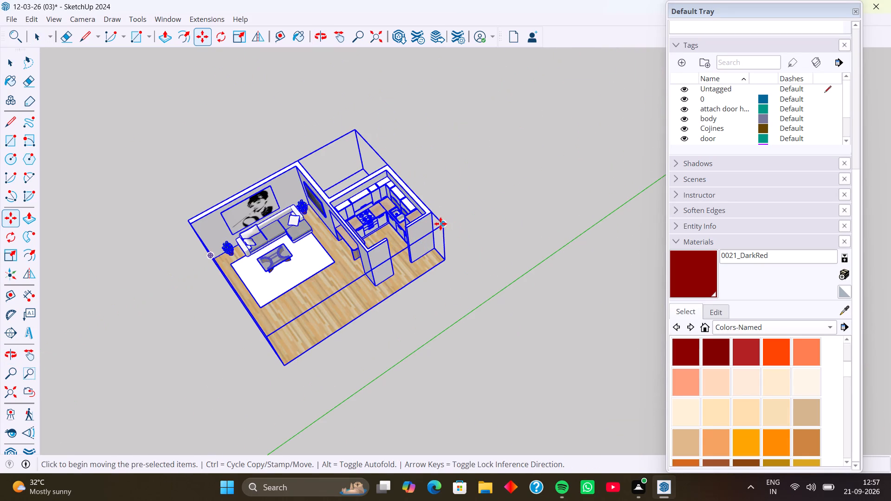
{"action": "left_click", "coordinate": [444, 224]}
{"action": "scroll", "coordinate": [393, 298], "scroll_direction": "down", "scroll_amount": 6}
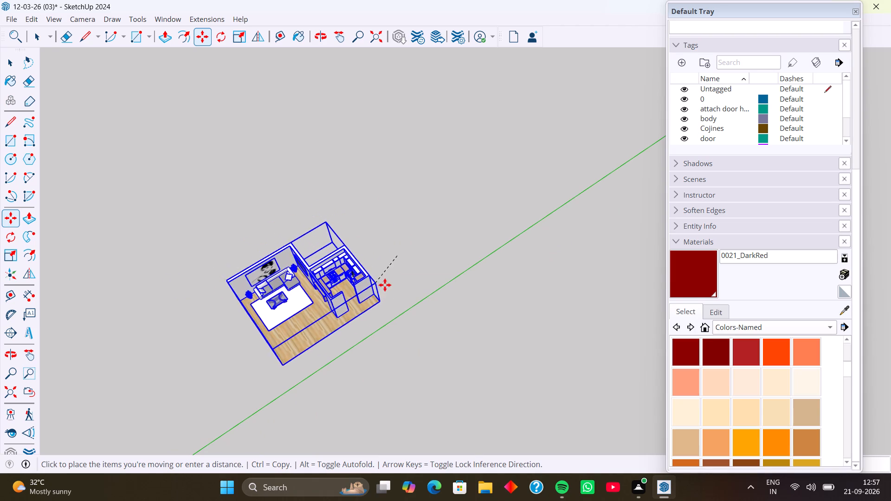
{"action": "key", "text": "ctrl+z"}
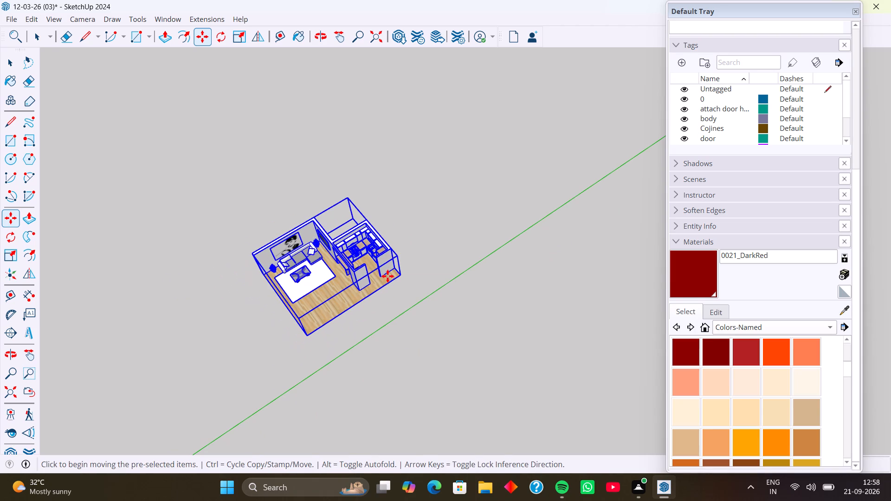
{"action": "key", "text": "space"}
Select the living room and kitchen group together with the ungrouped refrigerator and combine them into one group.
{"action": "middle_click_drag", "start_coordinate": [381, 295], "coordinate": [475, 289]}
{"action": "left_click", "coordinate": [451, 295]}
{"action": "middle_click_drag", "start_coordinate": [396, 302], "coordinate": [485, 283]}
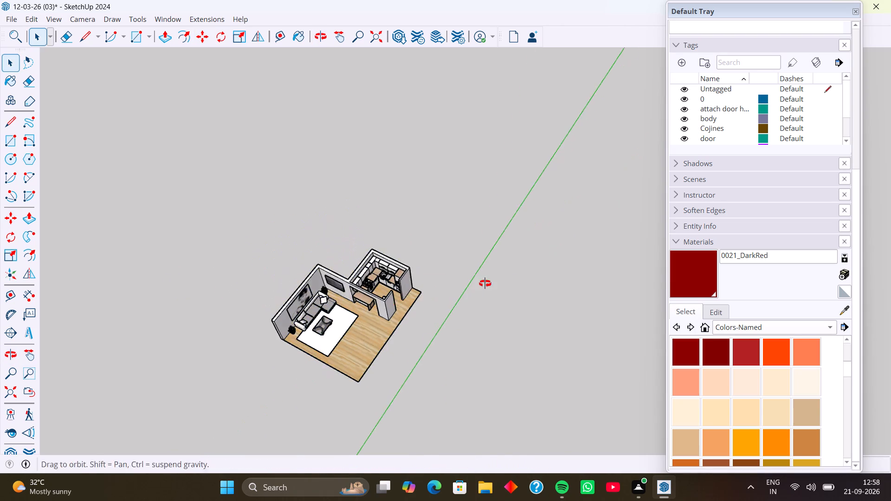
{"action": "middle_click_drag", "start_coordinate": [485, 283], "coordinate": [509, 275]}
{"action": "scroll", "coordinate": [399, 294], "scroll_direction": "up", "scroll_amount": 14}
{"action": "middle_click_drag", "start_coordinate": [420, 319], "coordinate": [362, 359]}
{"action": "middle_click_drag", "start_coordinate": [435, 376], "coordinate": [396, 387]}
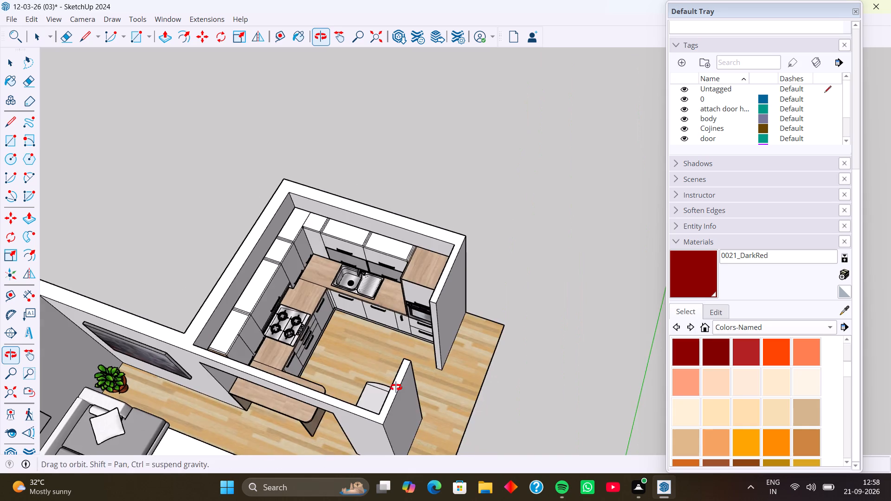
{"action": "middle_click_drag", "start_coordinate": [396, 387], "coordinate": [276, 377]}
{"action": "middle_click_drag", "start_coordinate": [343, 354], "coordinate": [238, 335]}
{"action": "left_click", "coordinate": [410, 252]}
{"action": "middle_click_drag", "start_coordinate": [351, 298], "coordinate": [160, 318]}
{"action": "scroll", "coordinate": [345, 177], "scroll_direction": "up", "scroll_amount": 2}
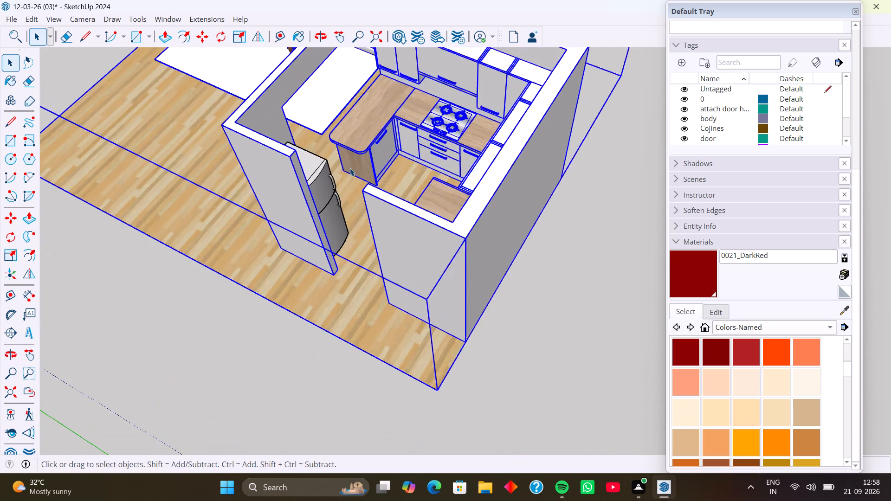
{"action": "scroll", "coordinate": [350, 168], "scroll_direction": "up", "scroll_amount": 2}
{"action": "middle_click_drag", "start_coordinate": [359, 211], "coordinate": [256, 184]}
{"action": "scroll", "coordinate": [340, 181], "scroll_direction": "up", "scroll_amount": 2}
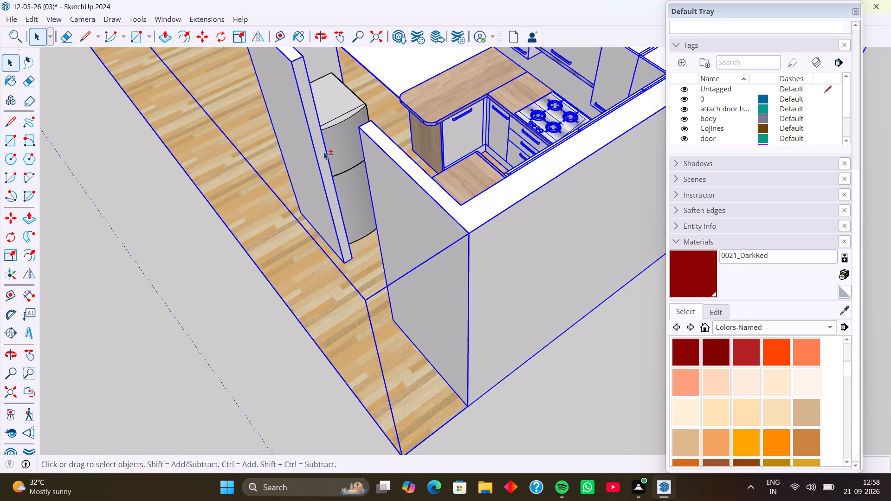
{"action": "left_click", "coordinate": [339, 145], "text": "shift"}
{"action": "right_click", "coordinate": [317, 194]}
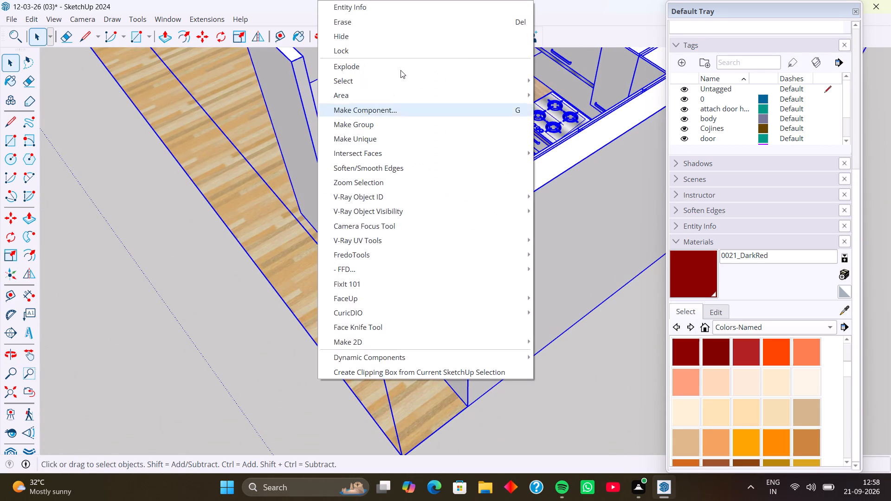
{"action": "left_click", "coordinate": [403, 128]}
Move the living room and kitchen group by its upper corner beside the kitchen over to the house.
{"action": "middle_click_drag", "start_coordinate": [323, 186], "coordinate": [470, 181]}
{"action": "scroll", "coordinate": [343, 193], "scroll_direction": "down", "scroll_amount": 7}
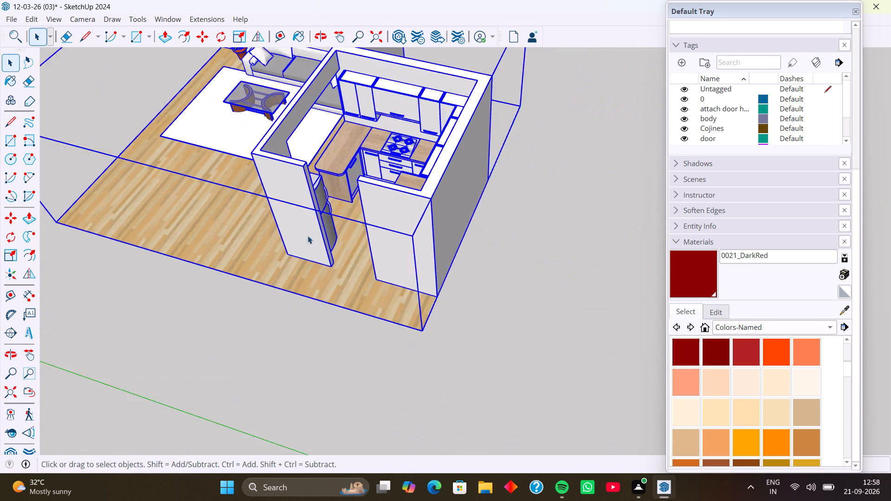
{"action": "scroll", "coordinate": [308, 236], "scroll_direction": "down", "scroll_amount": 5}
{"action": "middle_click_drag", "start_coordinate": [273, 268], "coordinate": [265, 270]}
{"action": "key", "text": "m"}
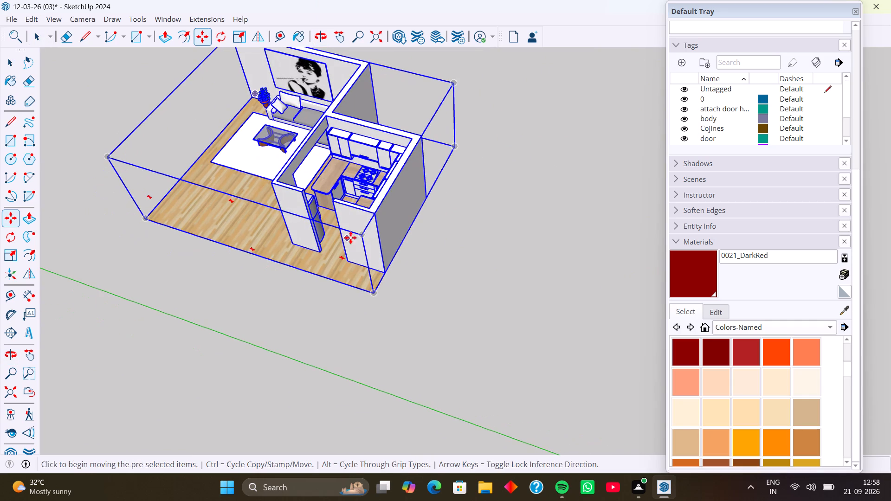
{"action": "left_click", "coordinate": [362, 232]}
{"action": "scroll", "coordinate": [259, 289], "scroll_direction": "down", "scroll_amount": 10}
{"action": "middle_click_drag", "start_coordinate": [261, 327], "coordinate": [405, 218], "text": "shift"}
{"action": "scroll", "coordinate": [354, 262], "scroll_direction": "down", "scroll_amount": 6}
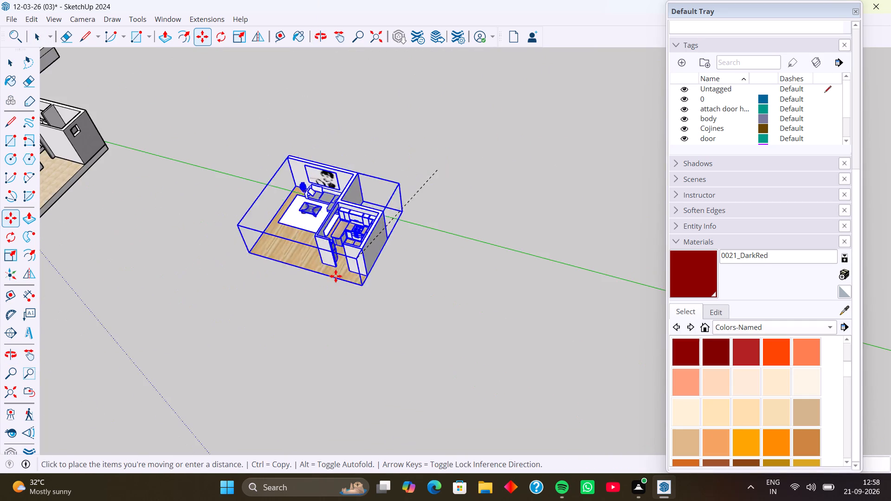
{"action": "middle_click_drag", "start_coordinate": [135, 255], "coordinate": [343, 265]}
{"action": "scroll", "coordinate": [268, 241], "scroll_direction": "up", "scroll_amount": 11}
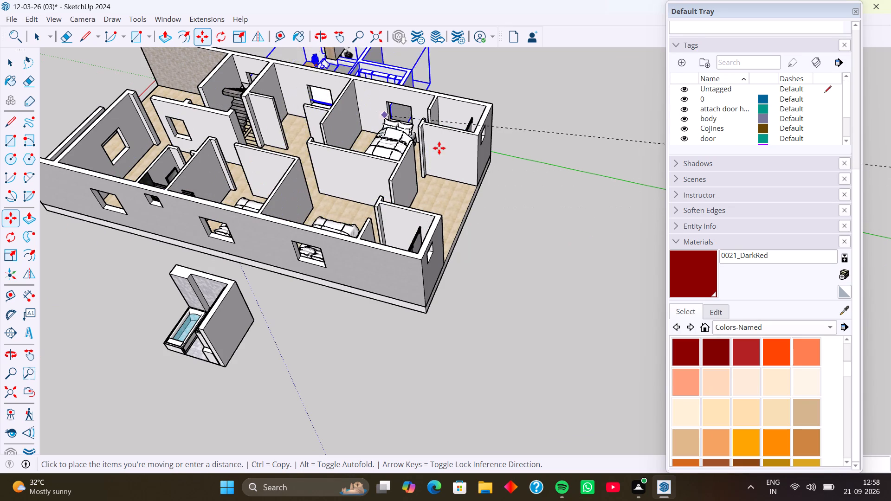
{"action": "middle_click_drag", "start_coordinate": [291, 121], "coordinate": [370, 231], "text": "shift"}
{"action": "scroll", "coordinate": [374, 232], "scroll_direction": "up", "scroll_amount": 4}
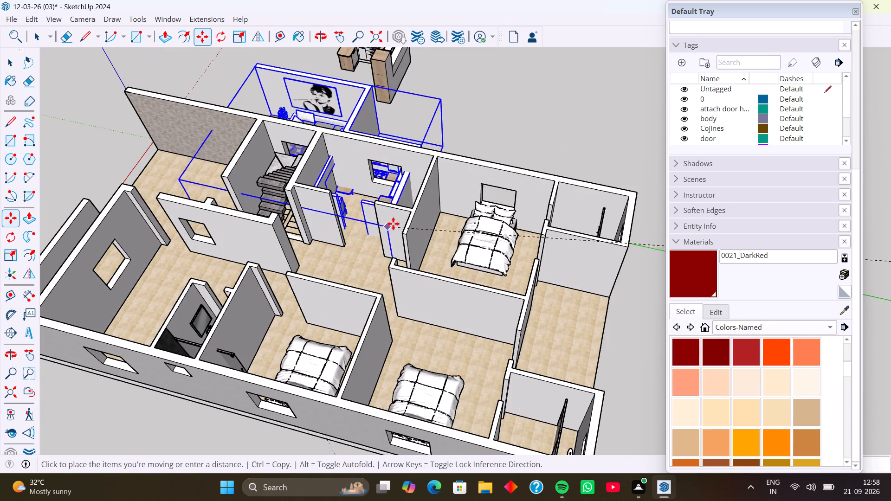
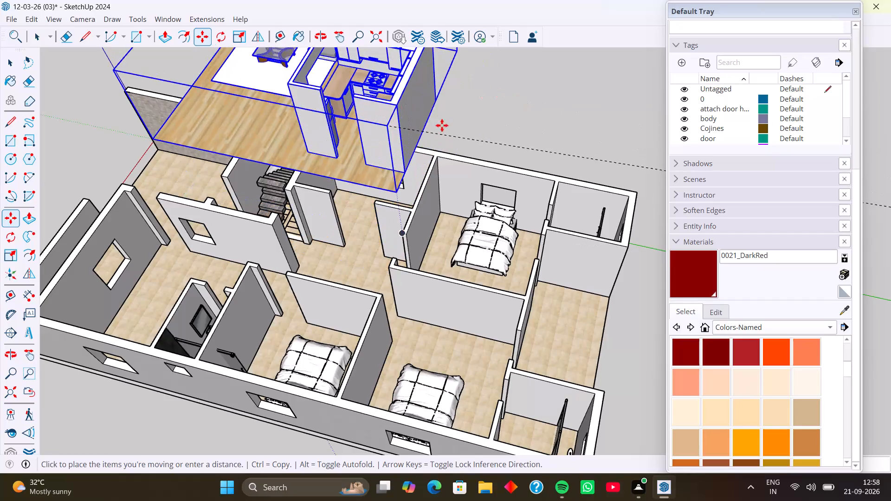
Place the living room and kitchen group behind the house, just outside the bedroom-end back wall, and clear the selection.
{"action": "scroll", "coordinate": [528, 121], "scroll_direction": "down", "scroll_amount": 4}
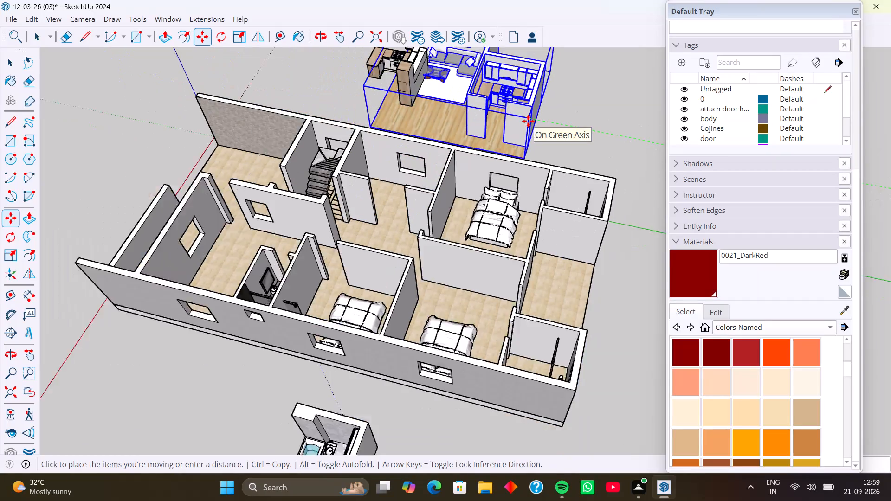
{"action": "left_click", "coordinate": [588, 137]}
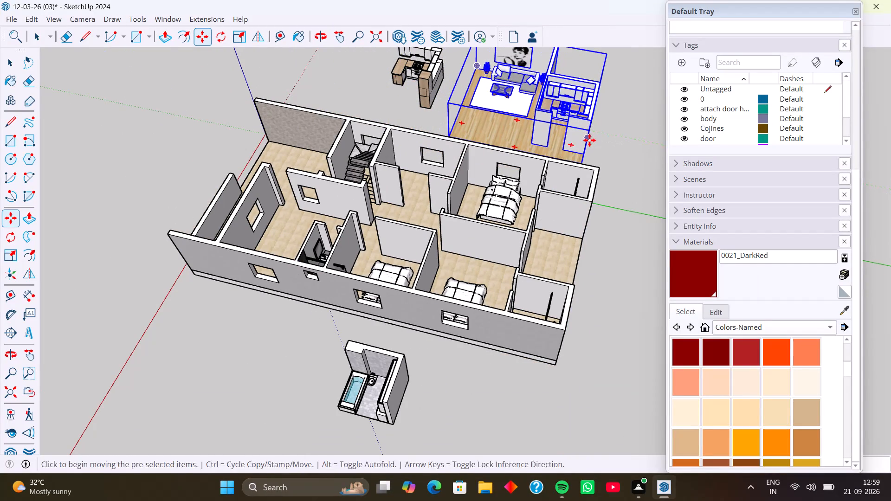
{"action": "middle_click_drag", "start_coordinate": [589, 140], "coordinate": [524, 164]}
{"action": "middle_click_drag", "start_coordinate": [528, 158], "coordinate": [381, 171]}
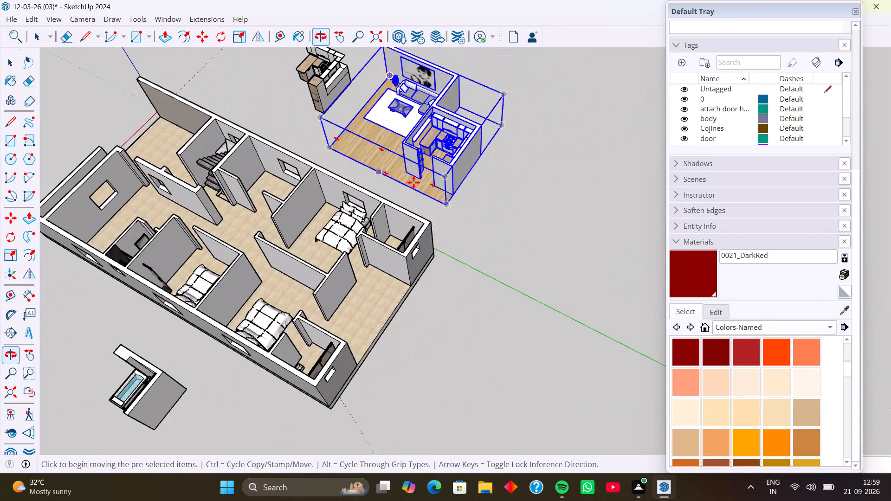
{"action": "middle_click_drag", "start_coordinate": [422, 184], "coordinate": [387, 183]}
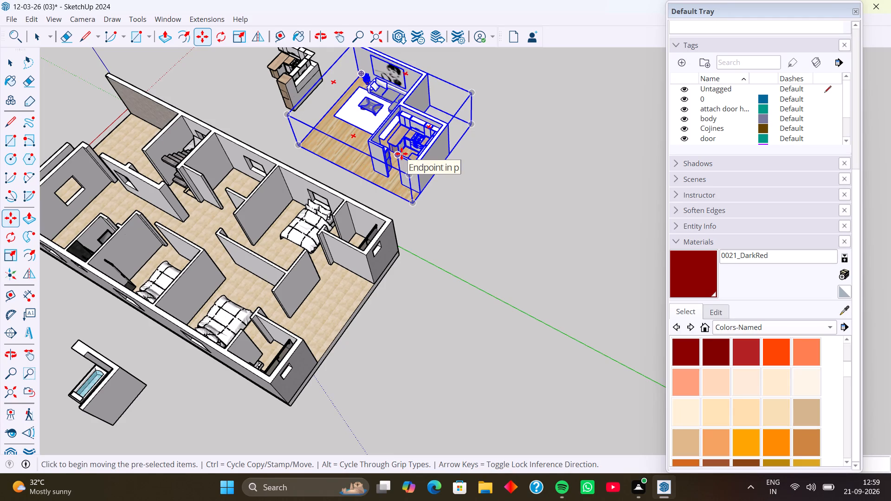
{"action": "scroll", "coordinate": [401, 155], "scroll_direction": "up", "scroll_amount": 2}
{"action": "scroll", "coordinate": [401, 155], "scroll_direction": "down", "scroll_amount": 3}
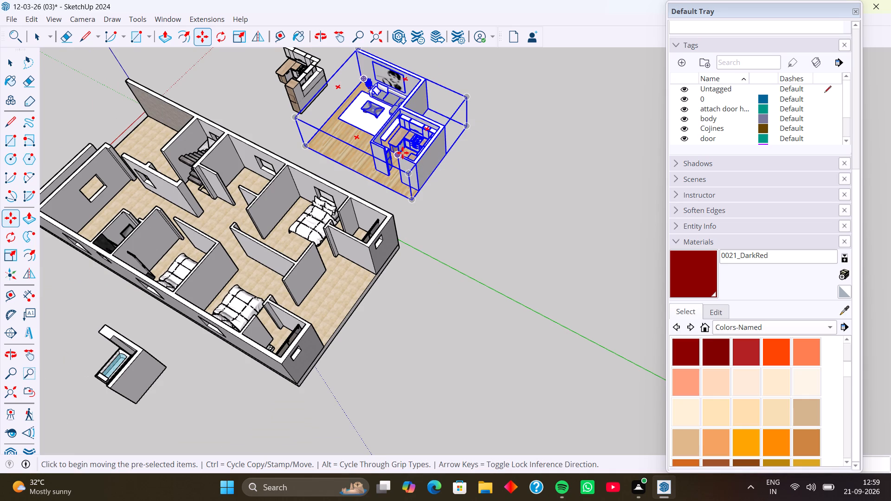
{"action": "scroll", "coordinate": [402, 156], "scroll_direction": "down", "scroll_amount": 2}
{"action": "middle_click_drag", "start_coordinate": [402, 157], "coordinate": [461, 146], "text": "shift"}
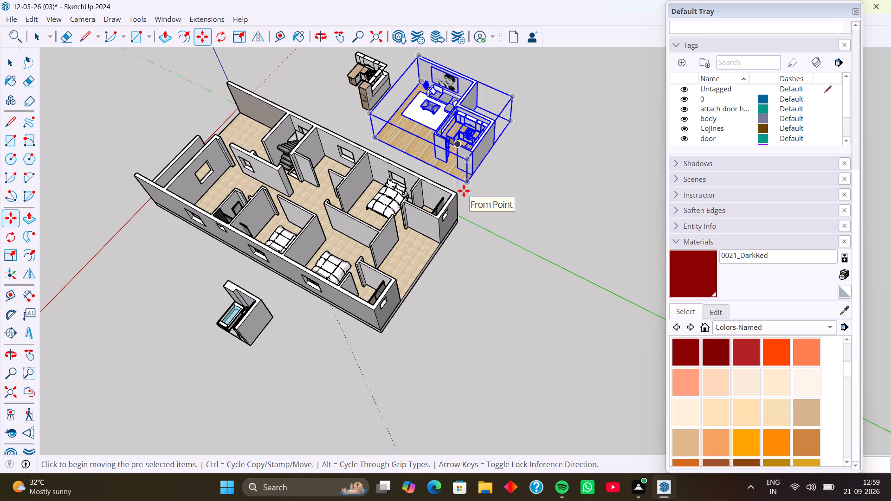
{"action": "key", "text": "space"}
{"action": "left_click", "coordinate": [504, 206]}
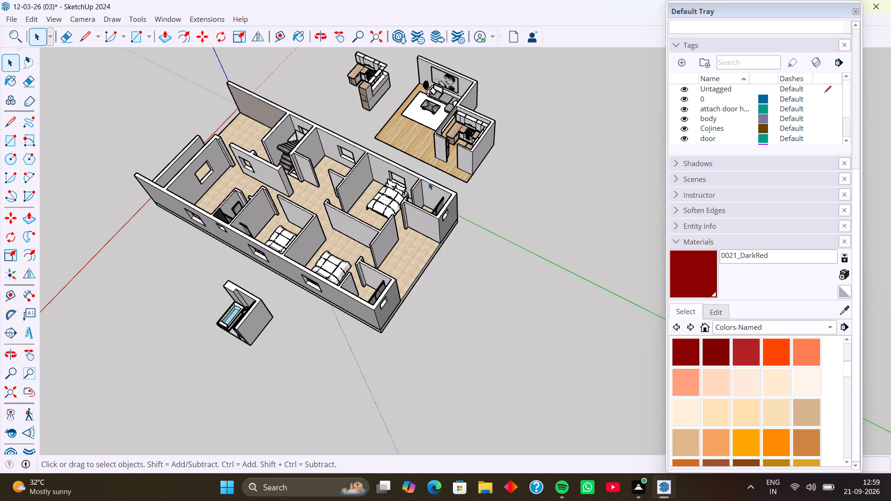
Delete the two spare bathroom models standing nearest the house along the green axis.
{"action": "scroll", "coordinate": [405, 181], "scroll_direction": "down", "scroll_amount": 7}
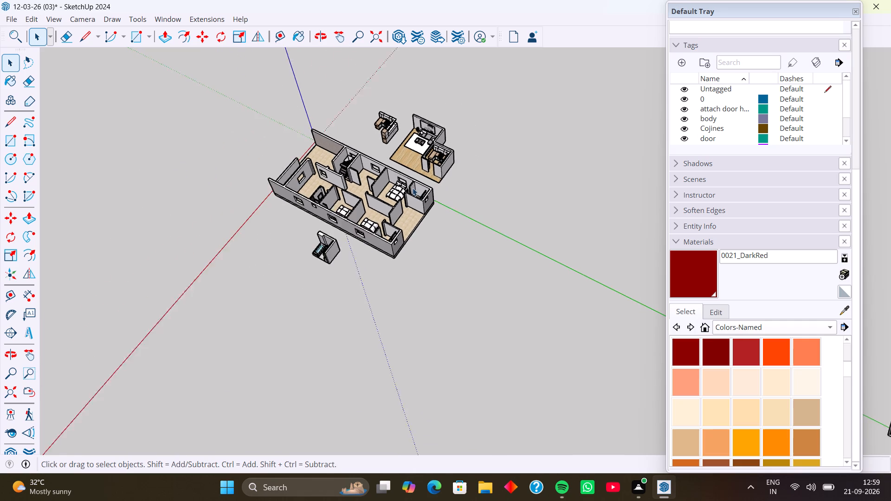
{"action": "scroll", "coordinate": [413, 188], "scroll_direction": "down", "scroll_amount": 2}
{"action": "middle_click_drag", "start_coordinate": [426, 182], "coordinate": [262, 147]}
{"action": "scroll", "coordinate": [368, 189], "scroll_direction": "down", "scroll_amount": 3}
{"action": "middle_click_drag", "start_coordinate": [431, 219], "coordinate": [303, 155], "text": "shift"}
{"action": "scroll", "coordinate": [460, 242], "scroll_direction": "up", "scroll_amount": 2}
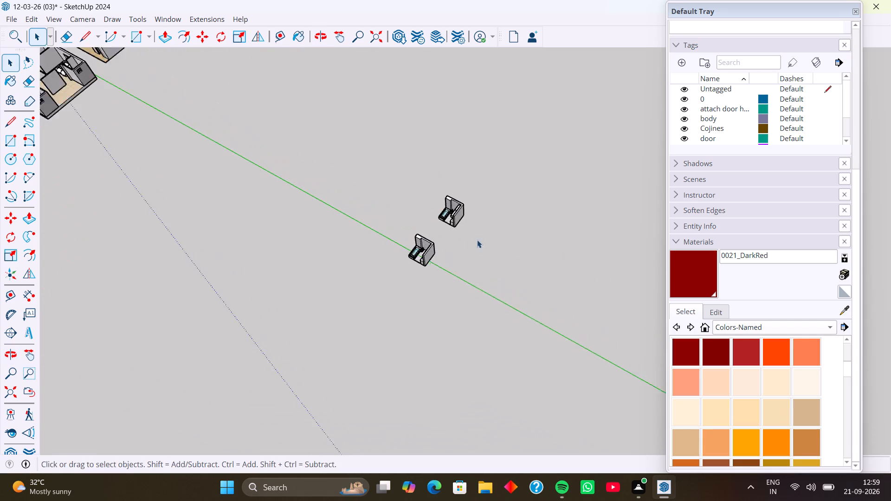
{"action": "scroll", "coordinate": [477, 240], "scroll_direction": "up", "scroll_amount": 13}
{"action": "scroll", "coordinate": [463, 210], "scroll_direction": "down", "scroll_amount": 5}
{"action": "left_click_drag", "start_coordinate": [511, 177], "coordinate": [327, 328]}
{"action": "key", "text": "Delete"}
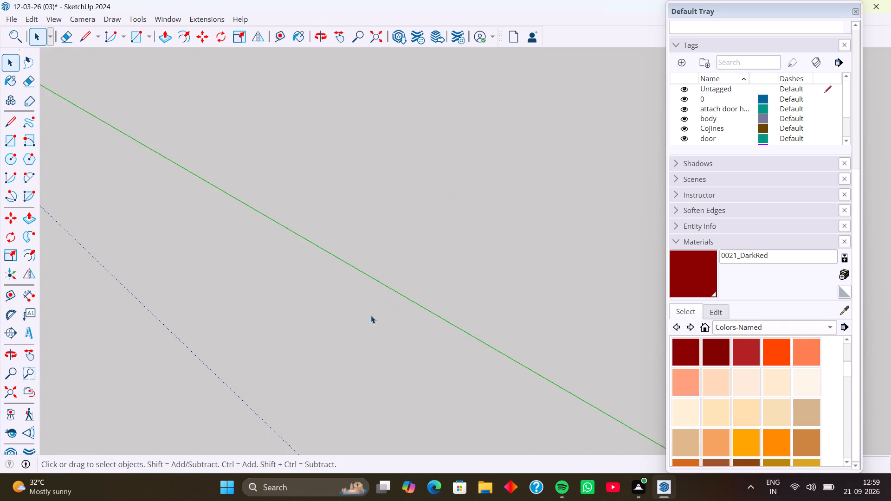
Delete the single spare bathroom model standing farther out beside the green axis.
{"action": "scroll", "coordinate": [369, 307], "scroll_direction": "down", "scroll_amount": 9}
{"action": "middle_click_drag", "start_coordinate": [378, 298], "coordinate": [236, 221], "text": "shift"}
{"action": "scroll", "coordinate": [262, 248], "scroll_direction": "down", "scroll_amount": 4}
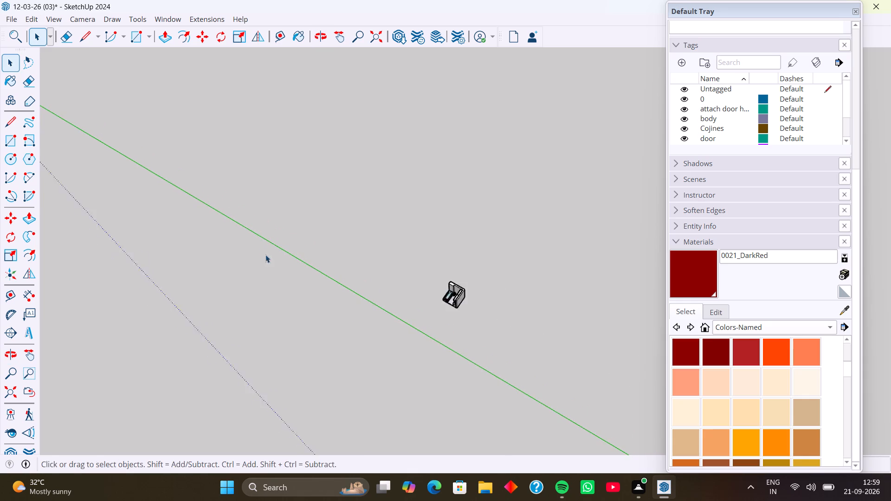
{"action": "scroll", "coordinate": [265, 255], "scroll_direction": "down", "scroll_amount": 1}
{"action": "middle_click_drag", "start_coordinate": [377, 286], "coordinate": [331, 233], "text": "shift"}
{"action": "scroll", "coordinate": [374, 256], "scroll_direction": "up", "scroll_amount": 8}
{"action": "left_click_drag", "start_coordinate": [418, 193], "coordinate": [297, 325]}
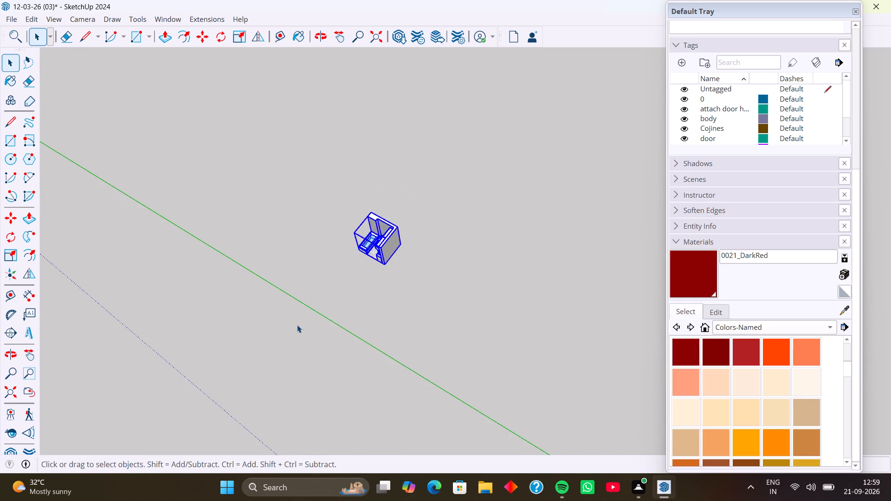
{"action": "key", "text": "Delete"}
Delete the next stray bathroom model, still farther from the house near the green axis.
{"action": "scroll", "coordinate": [312, 319], "scroll_direction": "down", "scroll_amount": 11}
{"action": "middle_click_drag", "start_coordinate": [355, 297], "coordinate": [274, 206], "text": "shift"}
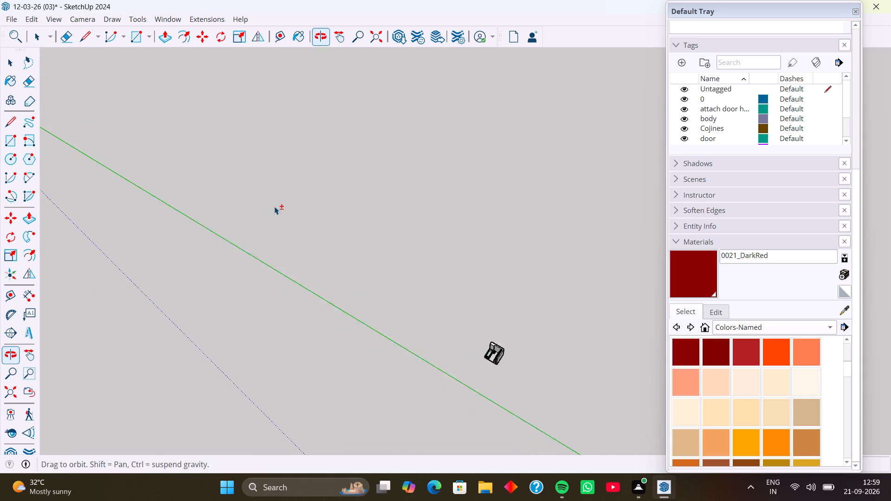
{"action": "middle_click_drag", "start_coordinate": [274, 206], "coordinate": [275, 208], "text": "shift"}
{"action": "middle_click_drag", "start_coordinate": [369, 344], "coordinate": [308, 284], "text": "shift"}
{"action": "scroll", "coordinate": [431, 277], "scroll_direction": "up", "scroll_amount": 12}
{"action": "left_click_drag", "start_coordinate": [463, 236], "coordinate": [457, 272]}
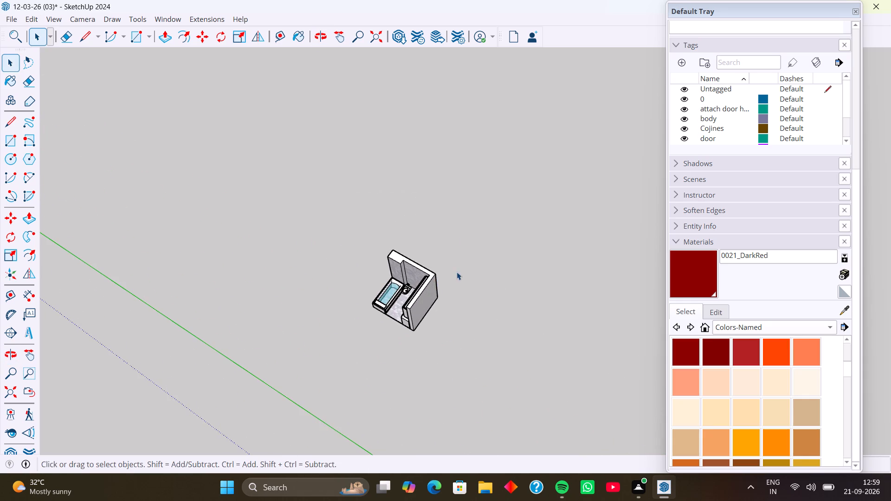
{"action": "left_click_drag", "start_coordinate": [457, 272], "coordinate": [288, 354]}
{"action": "key", "text": "Delete"}
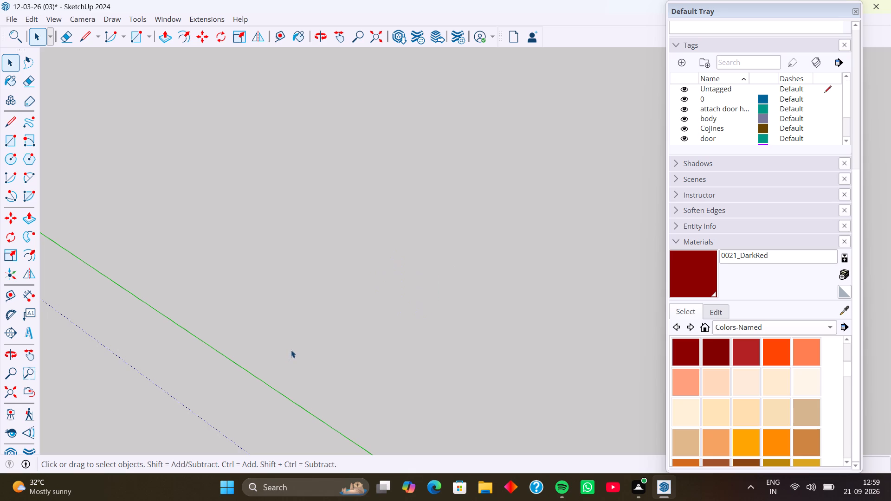
Delete the farthest bathroom model together with its cluster of dimension texts.
{"action": "scroll", "coordinate": [291, 350], "scroll_direction": "down", "scroll_amount": 20}
{"action": "scroll", "coordinate": [291, 350], "scroll_direction": "down", "scroll_amount": 14}
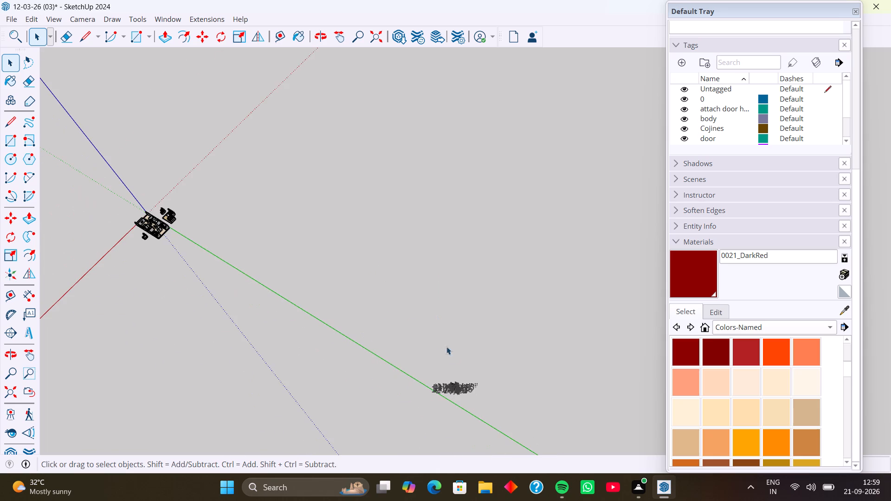
{"action": "middle_click_drag", "start_coordinate": [458, 374], "coordinate": [397, 292], "text": "shift"}
{"action": "scroll", "coordinate": [411, 308], "scroll_direction": "up", "scroll_amount": 4}
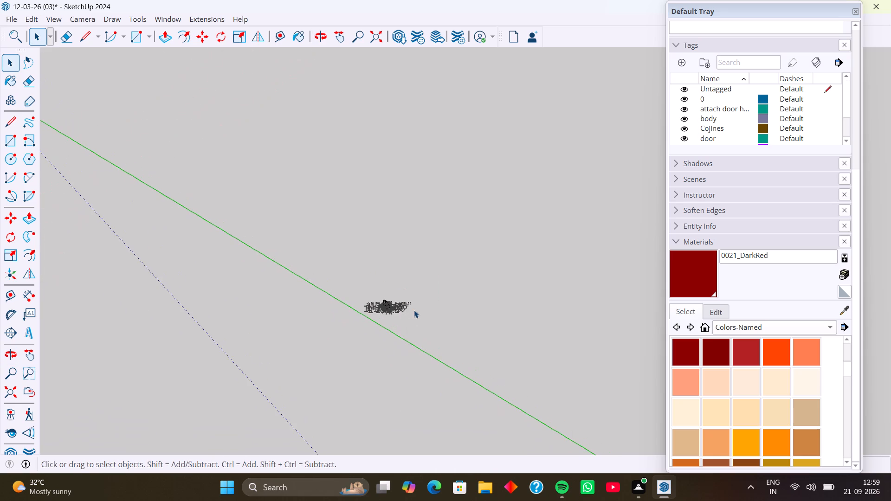
{"action": "scroll", "coordinate": [414, 310], "scroll_direction": "up", "scroll_amount": 2}
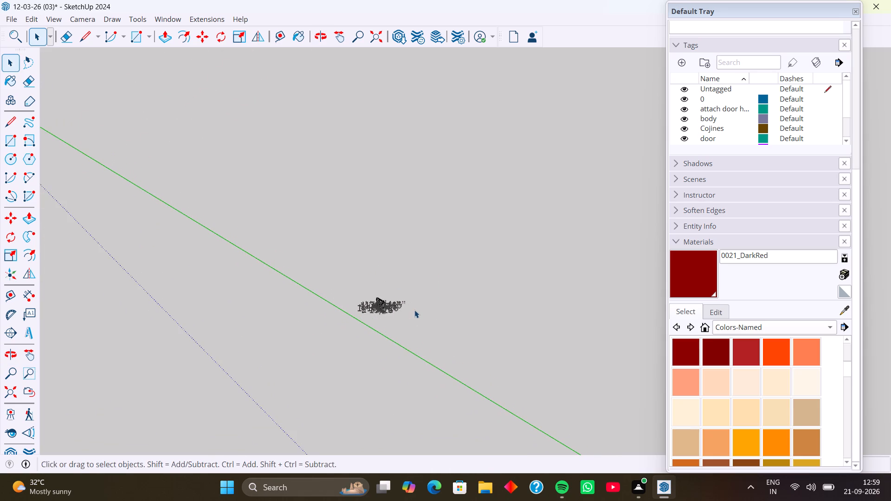
{"action": "scroll", "coordinate": [383, 311], "scroll_direction": "up", "scroll_amount": 17}
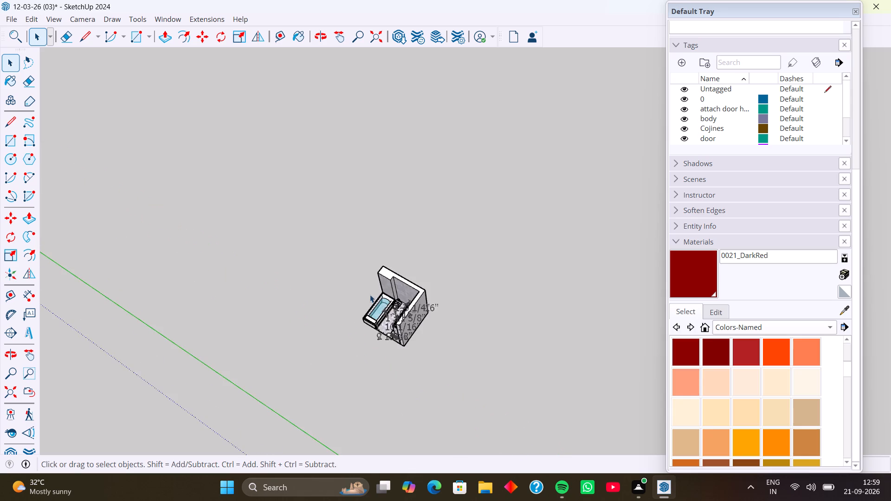
{"action": "scroll", "coordinate": [383, 303], "scroll_direction": "down", "scroll_amount": 11}
{"action": "left_click_drag", "start_coordinate": [451, 275], "coordinate": [308, 365]}
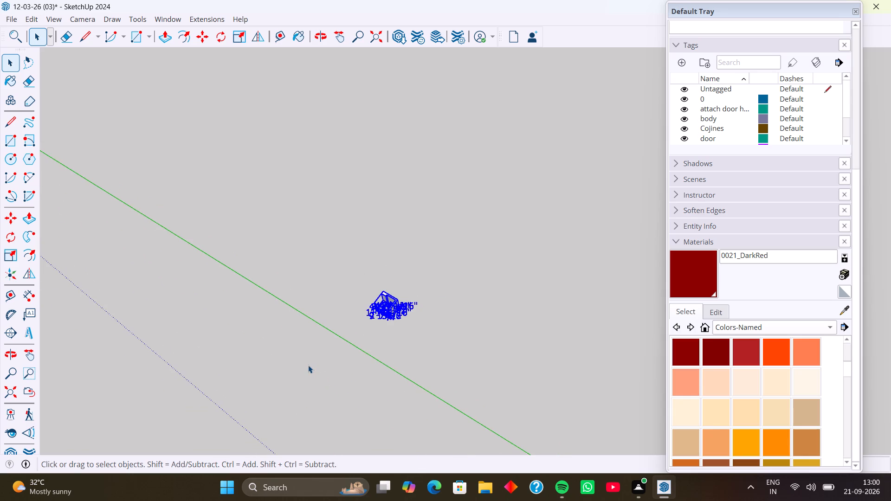
{"action": "key", "text": "Delete"}
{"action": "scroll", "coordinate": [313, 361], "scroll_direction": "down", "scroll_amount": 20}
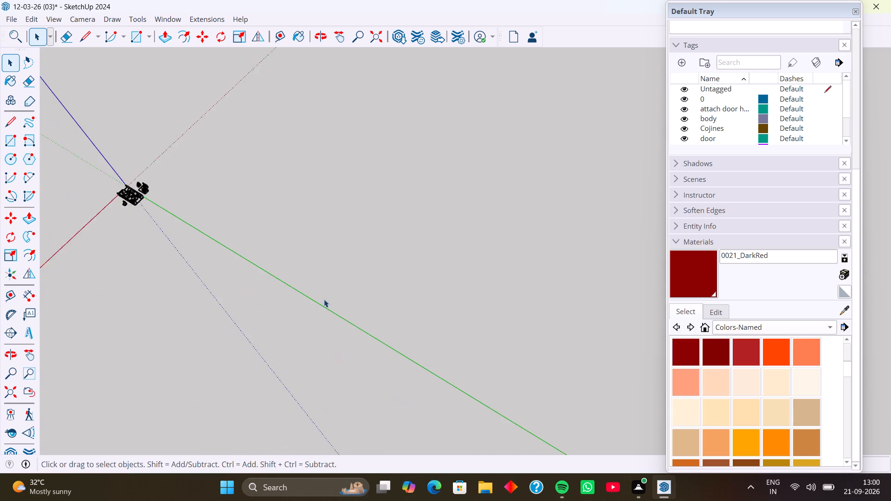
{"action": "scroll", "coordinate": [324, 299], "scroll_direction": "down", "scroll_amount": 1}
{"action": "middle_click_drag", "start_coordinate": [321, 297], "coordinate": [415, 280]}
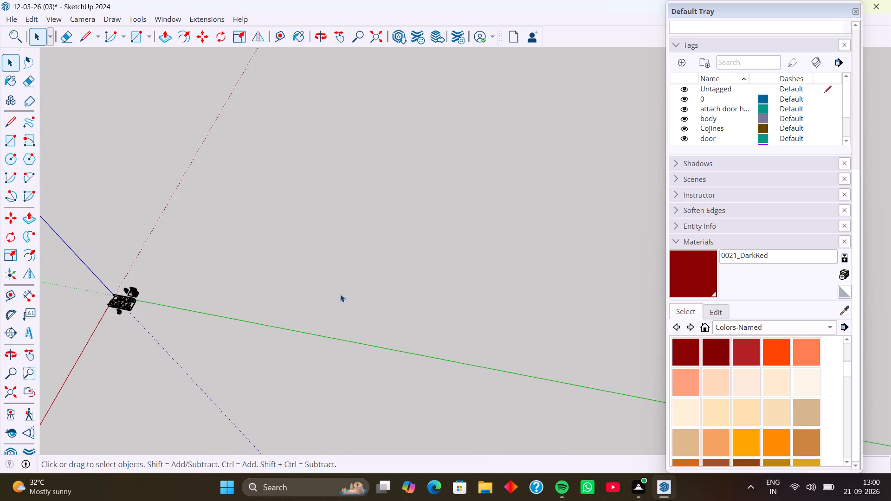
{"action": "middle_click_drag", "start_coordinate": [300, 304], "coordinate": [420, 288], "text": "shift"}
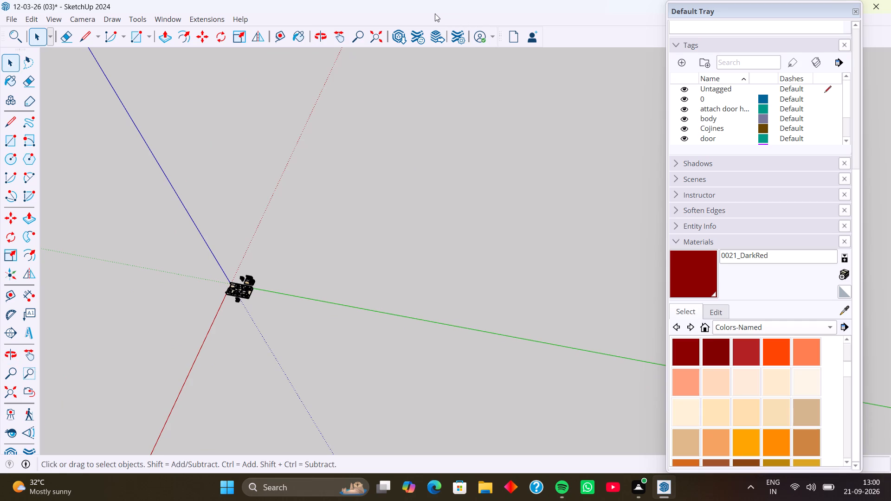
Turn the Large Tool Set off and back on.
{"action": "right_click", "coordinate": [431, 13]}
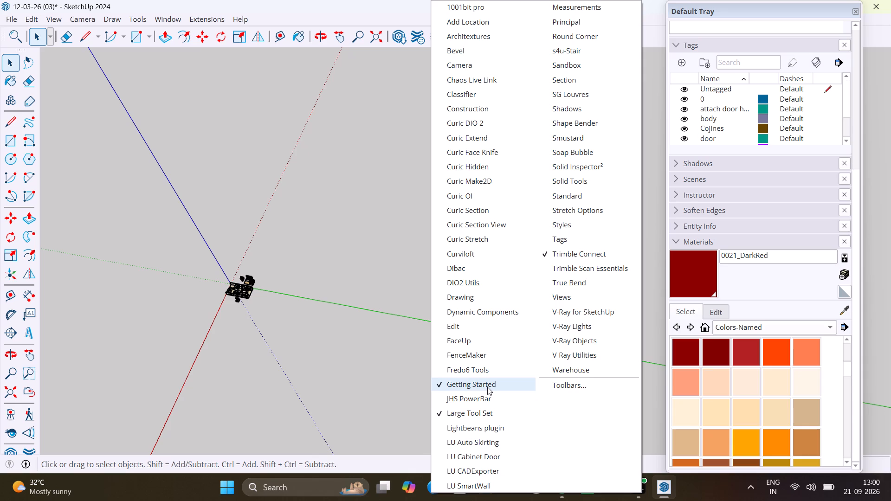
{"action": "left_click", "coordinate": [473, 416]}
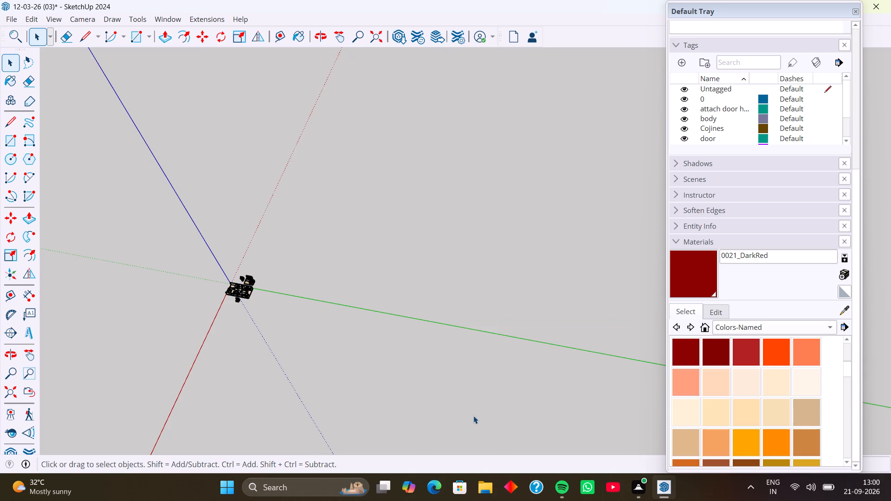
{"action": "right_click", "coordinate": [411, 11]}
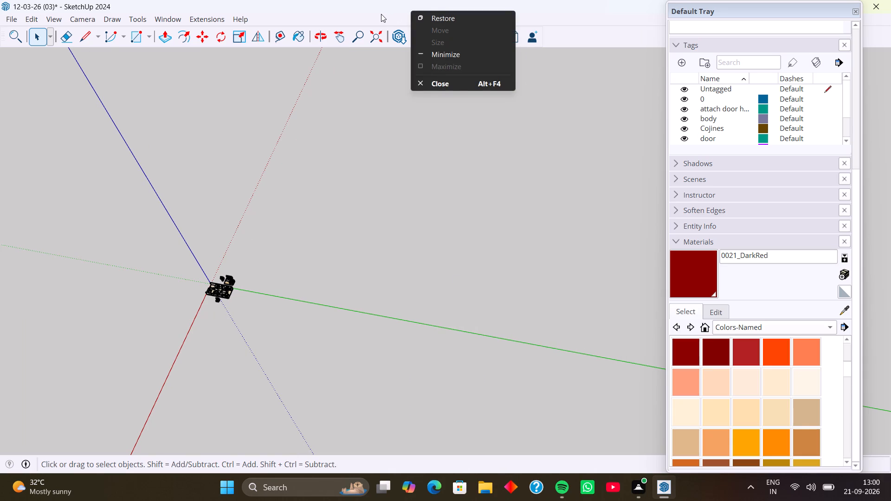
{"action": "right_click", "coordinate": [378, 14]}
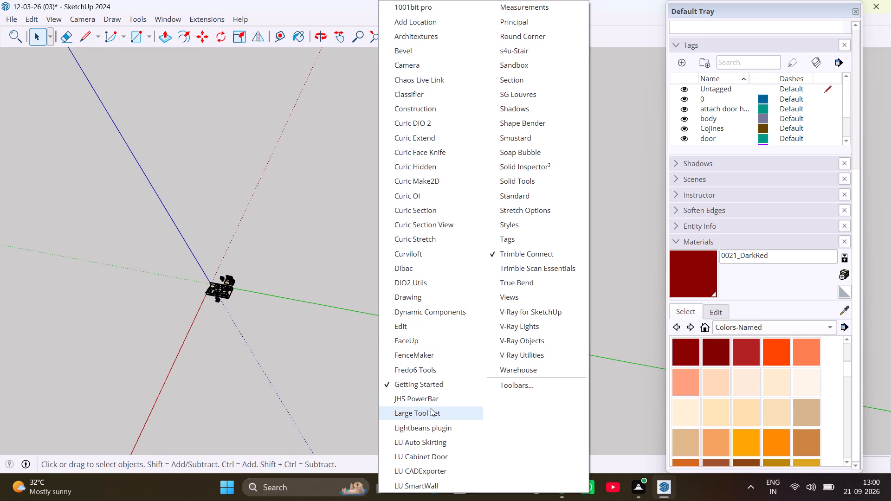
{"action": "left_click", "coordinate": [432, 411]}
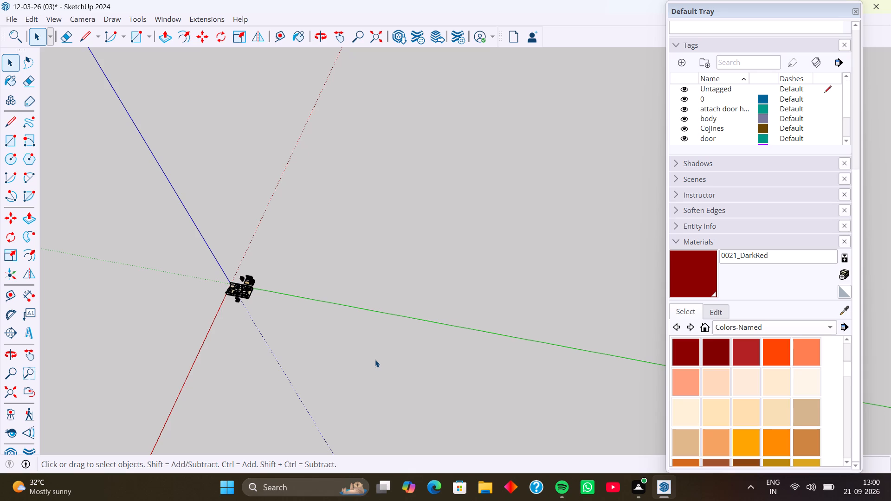
Examine the whole house and the living room, kitchen and bathroom models around it from several angles.
{"action": "scroll", "coordinate": [242, 302], "scroll_direction": "up", "scroll_amount": 8}
{"action": "middle_click_drag", "start_coordinate": [255, 302], "coordinate": [334, 289]}
{"action": "middle_click_drag", "start_coordinate": [283, 342], "coordinate": [366, 342]}
{"action": "scroll", "coordinate": [366, 342], "scroll_direction": "up", "scroll_amount": 1}
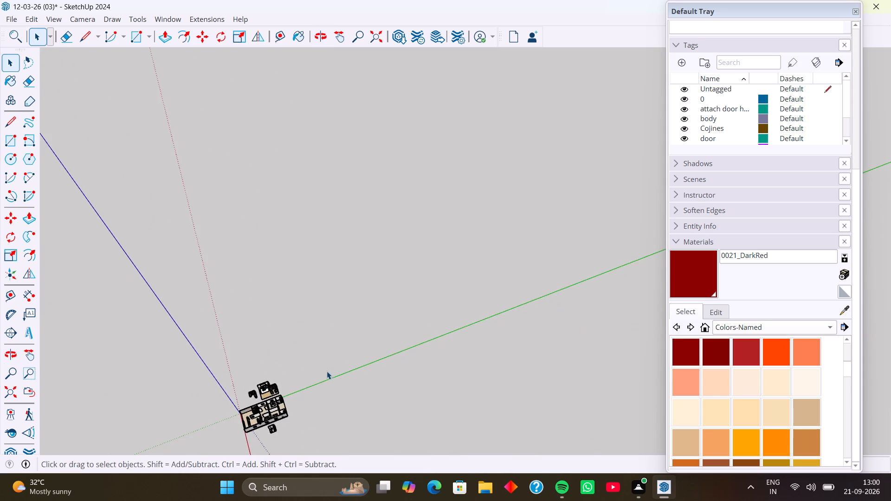
{"action": "scroll", "coordinate": [326, 370], "scroll_direction": "down", "scroll_amount": 2}
{"action": "middle_click_drag", "start_coordinate": [325, 398], "coordinate": [368, 272], "text": "shift"}
{"action": "middle_click_drag", "start_coordinate": [338, 401], "coordinate": [354, 360]}
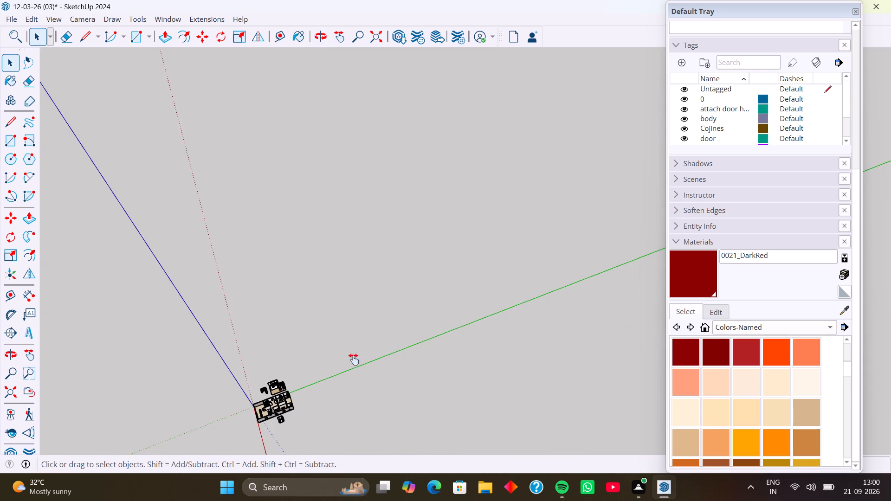
{"action": "middle_click_drag", "start_coordinate": [354, 360], "coordinate": [374, 309]}
{"action": "scroll", "coordinate": [322, 394], "scroll_direction": "down", "scroll_amount": 3}
{"action": "middle_click_drag", "start_coordinate": [309, 415], "coordinate": [337, 348], "text": "shift"}
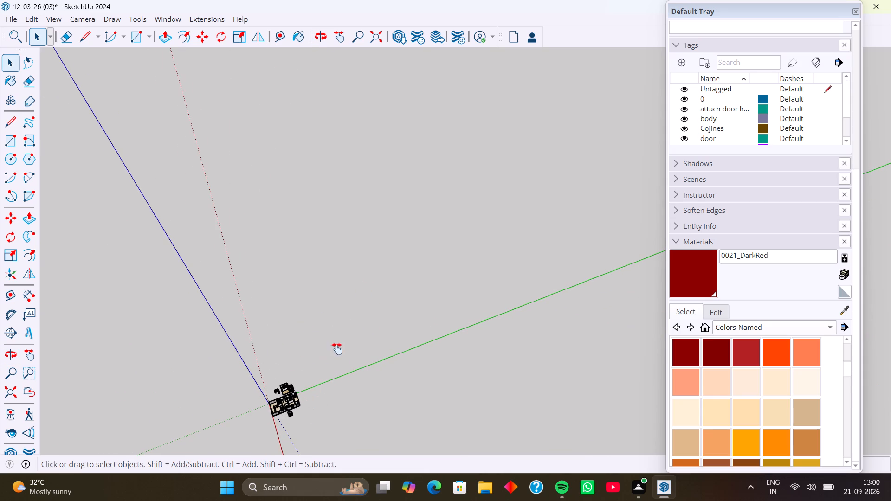
{"action": "scroll", "coordinate": [340, 367], "scroll_direction": "down", "scroll_amount": 4}
{"action": "middle_click_drag", "start_coordinate": [332, 404], "coordinate": [304, 342]}
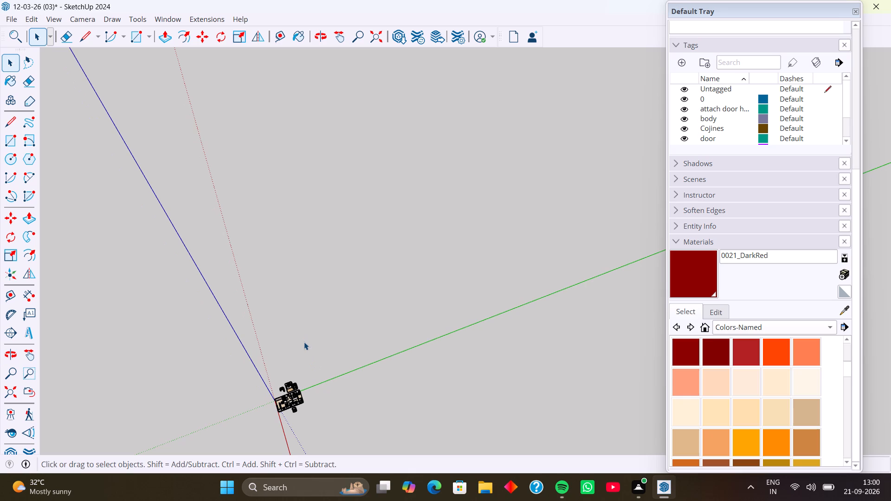
{"action": "scroll", "coordinate": [297, 411], "scroll_direction": "down", "scroll_amount": 5}
{"action": "scroll", "coordinate": [297, 411], "scroll_direction": "up", "scroll_amount": 7}
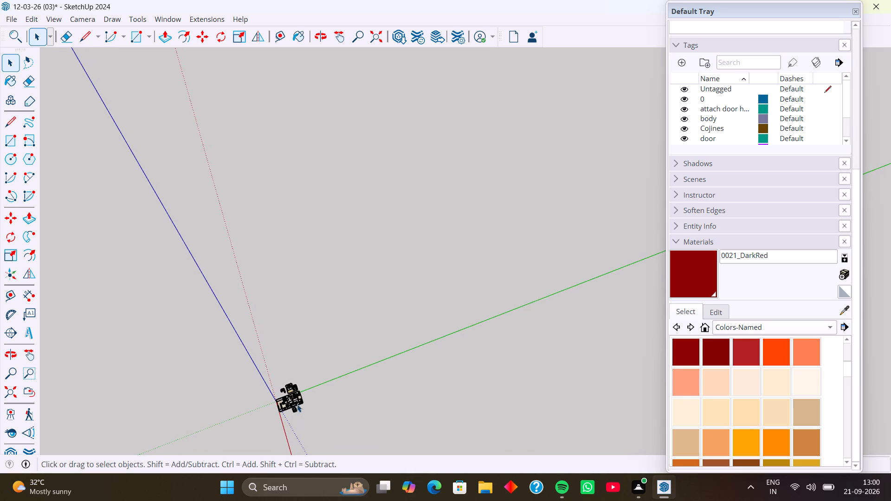
{"action": "scroll", "coordinate": [297, 404], "scroll_direction": "up", "scroll_amount": 17}
{"action": "middle_click_drag", "start_coordinate": [304, 416], "coordinate": [305, 394], "text": "shift"}
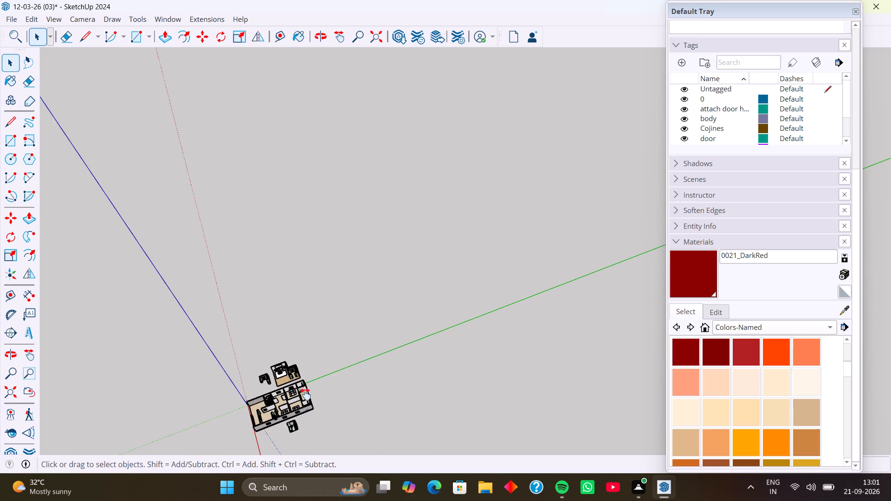
{"action": "middle_click_drag", "start_coordinate": [305, 394], "coordinate": [312, 331], "text": "shift"}
{"action": "middle_click_drag", "start_coordinate": [307, 368], "coordinate": [309, 309], "text": "shift"}
{"action": "middle_click_drag", "start_coordinate": [282, 372], "coordinate": [414, 339]}
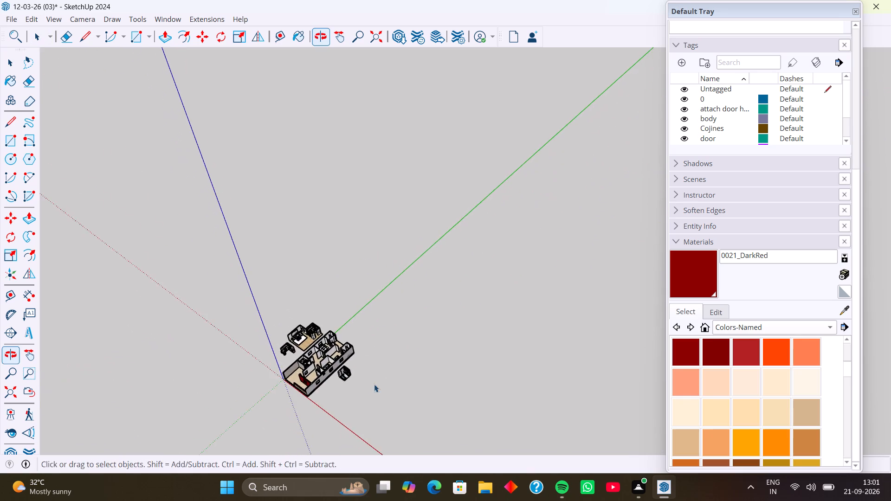
{"action": "middle_click_drag", "start_coordinate": [368, 384], "coordinate": [456, 377]}
{"action": "middle_click_drag", "start_coordinate": [409, 399], "coordinate": [425, 282], "text": "shift"}
{"action": "middle_click_drag", "start_coordinate": [391, 348], "coordinate": [508, 360]}
{"action": "scroll", "coordinate": [412, 344], "scroll_direction": "up", "scroll_amount": 3}
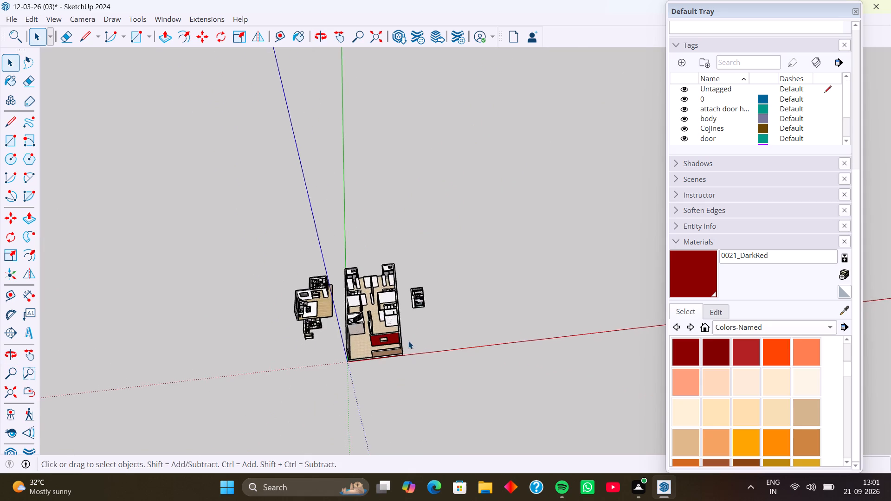
{"action": "scroll", "coordinate": [408, 341], "scroll_direction": "up", "scroll_amount": 6}
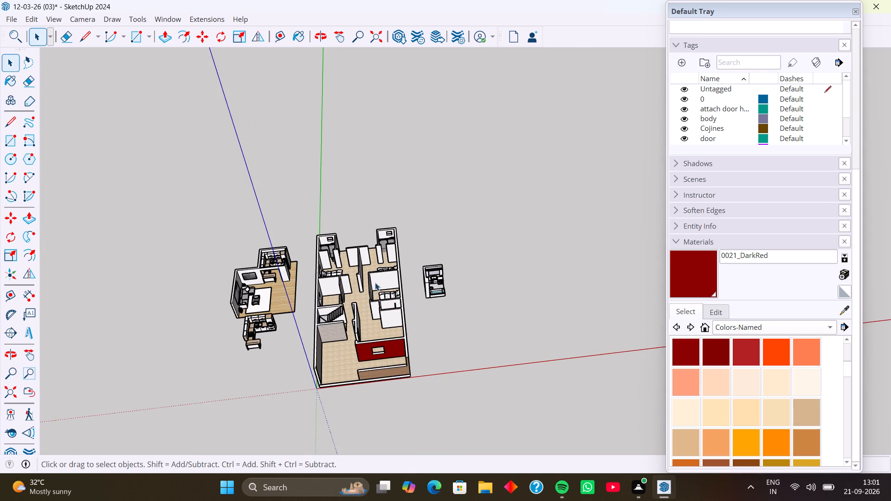
{"action": "middle_click_drag", "start_coordinate": [376, 282], "coordinate": [326, 272]}
{"action": "middle_click_drag", "start_coordinate": [251, 290], "coordinate": [269, 291], "text": "shift"}
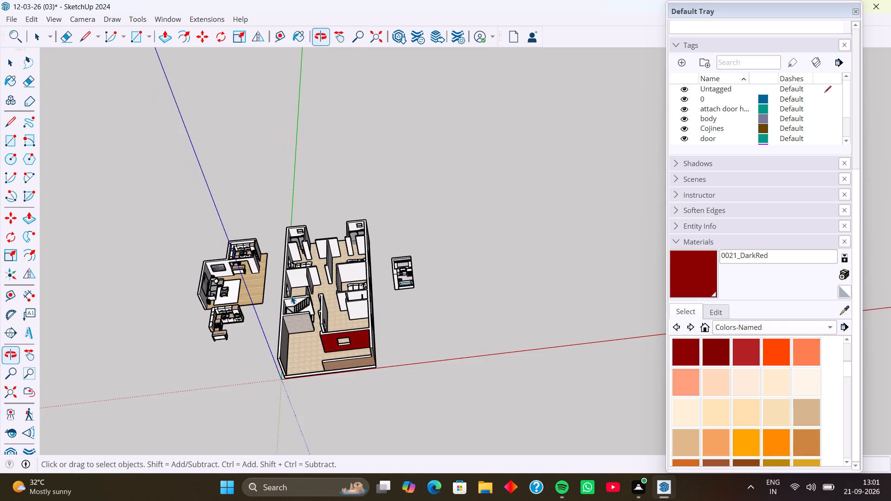
Inspect the furnished bathroom model standing beside the house's long outer wall.
{"action": "scroll", "coordinate": [412, 292], "scroll_direction": "up", "scroll_amount": 13}
{"action": "scroll", "coordinate": [405, 270], "scroll_direction": "down", "scroll_amount": 4}
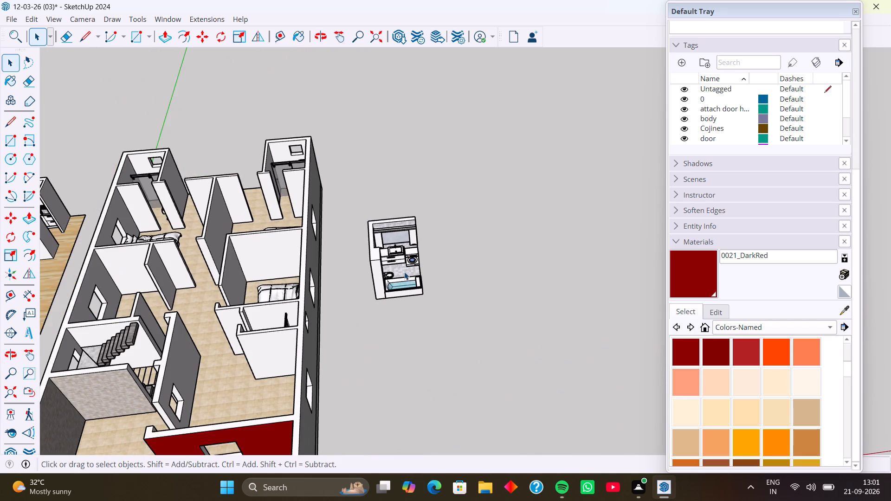
{"action": "middle_click_drag", "start_coordinate": [370, 302], "coordinate": [352, 350]}
{"action": "scroll", "coordinate": [430, 250], "scroll_direction": "up", "scroll_amount": 12}
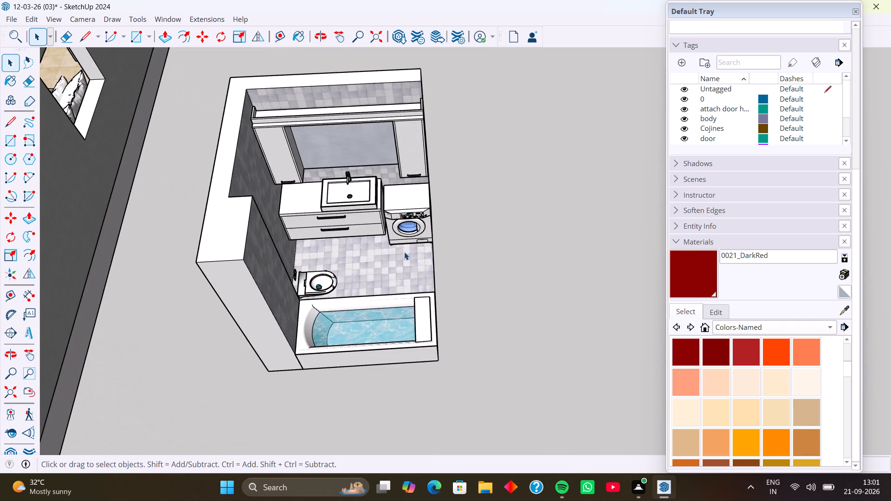
{"action": "left_click", "coordinate": [403, 254]}
{"action": "scroll", "coordinate": [329, 280], "scroll_direction": "down", "scroll_amount": 11}
{"action": "left_click", "coordinate": [279, 341]}
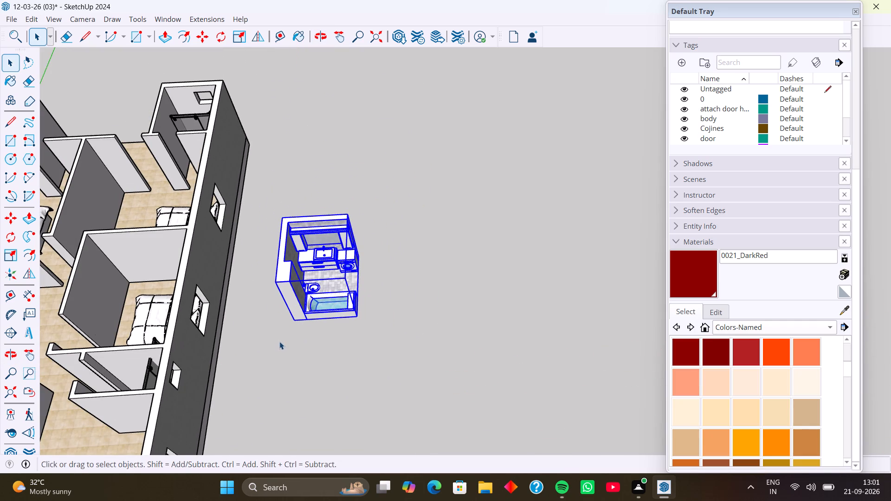
Delete the glass shower and fixture set from the small bathroom midway along the long outer wall facing the spare bathroom model.
{"action": "middle_click_drag", "start_coordinate": [270, 300], "coordinate": [350, 253], "text": "shift"}
{"action": "middle_click_drag", "start_coordinate": [325, 283], "coordinate": [297, 334]}
{"action": "scroll", "coordinate": [255, 301], "scroll_direction": "up", "scroll_amount": 8}
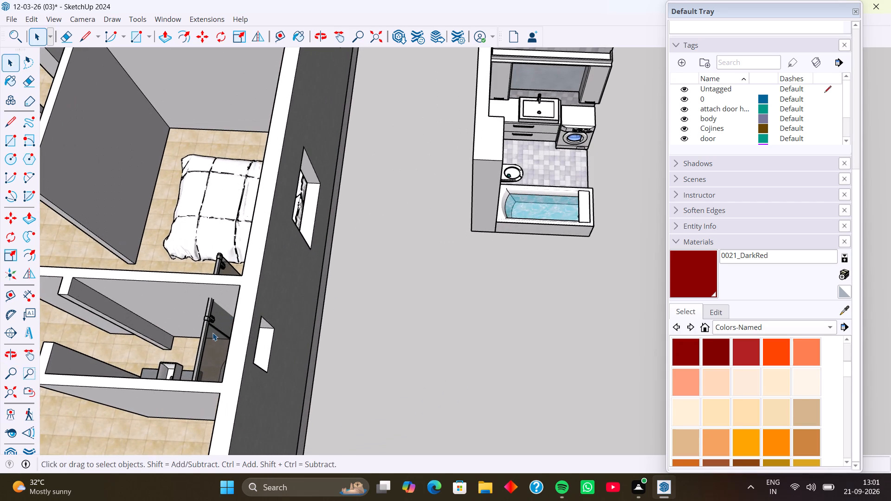
{"action": "left_click", "coordinate": [213, 333]}
{"action": "key", "text": "Delete"}
Delete the shower fixture set from the house's far corner bathroom on the side facing the spare bathroom model.
{"action": "scroll", "coordinate": [291, 286], "scroll_direction": "down", "scroll_amount": 4}
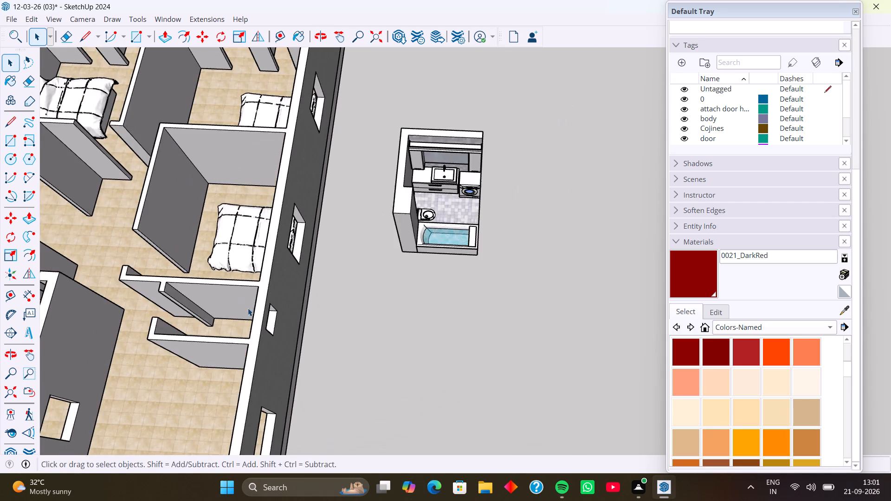
{"action": "scroll", "coordinate": [248, 308], "scroll_direction": "down", "scroll_amount": 8}
{"action": "scroll", "coordinate": [236, 253], "scroll_direction": "down", "scroll_amount": 4}
{"action": "middle_click_drag", "start_coordinate": [223, 222], "coordinate": [251, 363]}
{"action": "scroll", "coordinate": [278, 295], "scroll_direction": "up", "scroll_amount": 6}
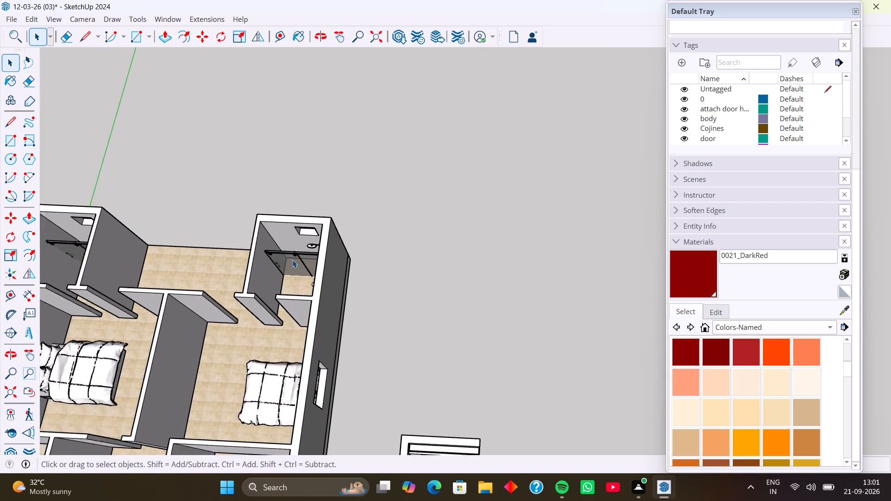
{"action": "scroll", "coordinate": [292, 260], "scroll_direction": "up", "scroll_amount": 2}
{"action": "left_click", "coordinate": [292, 260]}
{"action": "key", "text": "Delete"}
Delete the shower fixture set from the other far corner bathroom, on the living room model's side of the house.
{"action": "scroll", "coordinate": [116, 261], "scroll_direction": "down", "scroll_amount": 3}
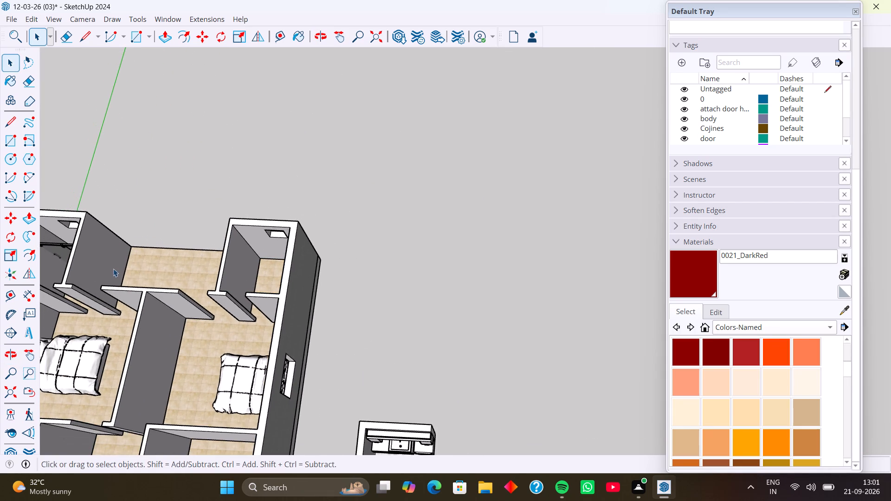
{"action": "middle_click_drag", "start_coordinate": [104, 279], "coordinate": [276, 319], "text": "shift"}
{"action": "scroll", "coordinate": [213, 297], "scroll_direction": "up", "scroll_amount": 3}
{"action": "left_click", "coordinate": [251, 289]}
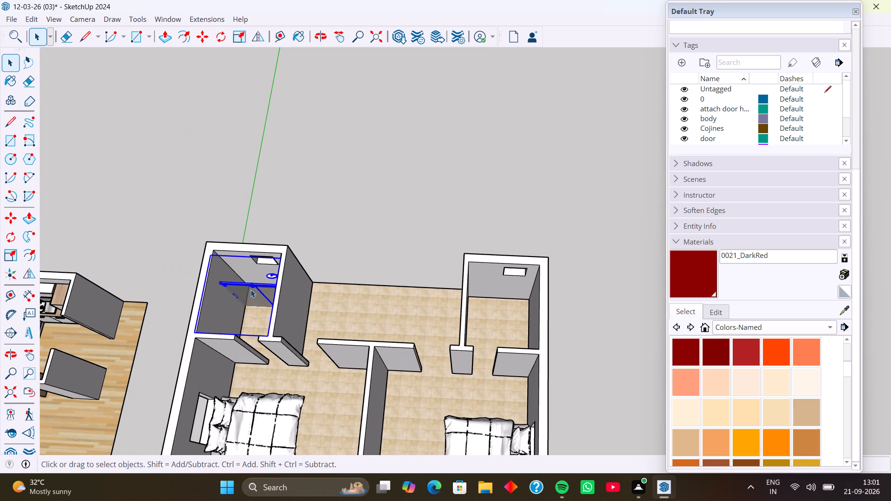
{"action": "key", "text": "Delete"}
Rotate the bathroom model beside the house half a turn about its outer bathtub-side corner, aligning it along the red axis.
{"action": "scroll", "coordinate": [252, 290], "scroll_direction": "down", "scroll_amount": 10}
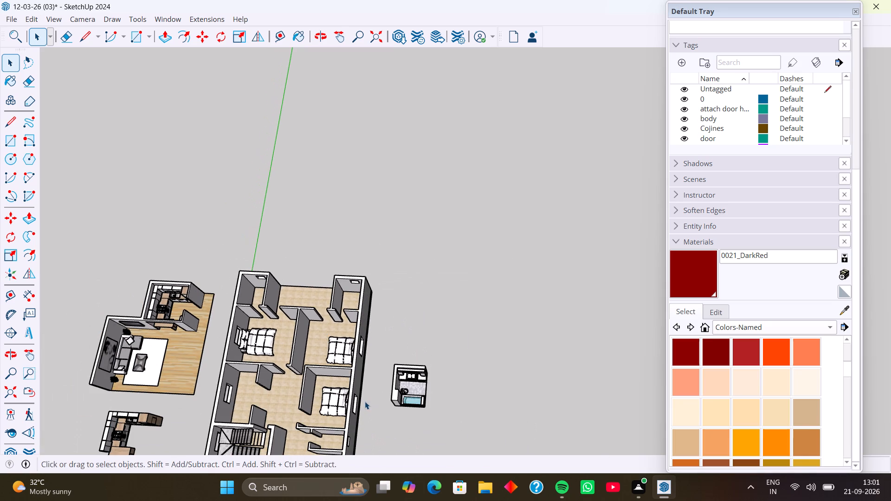
{"action": "middle_click_drag", "start_coordinate": [364, 401], "coordinate": [361, 294], "text": "shift"}
{"action": "scroll", "coordinate": [358, 327], "scroll_direction": "up", "scroll_amount": 4}
{"action": "middle_click_drag", "start_coordinate": [369, 331], "coordinate": [336, 332]}
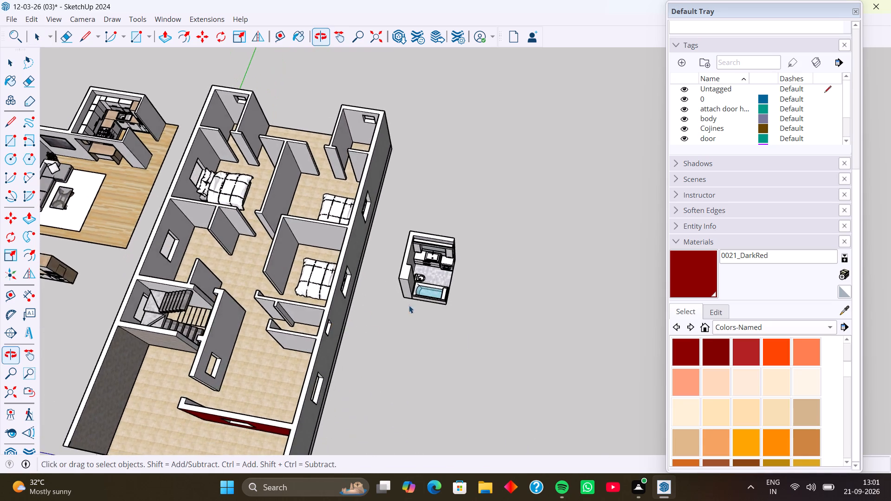
{"action": "scroll", "coordinate": [444, 283], "scroll_direction": "up", "scroll_amount": 5}
{"action": "left_click", "coordinate": [441, 287]}
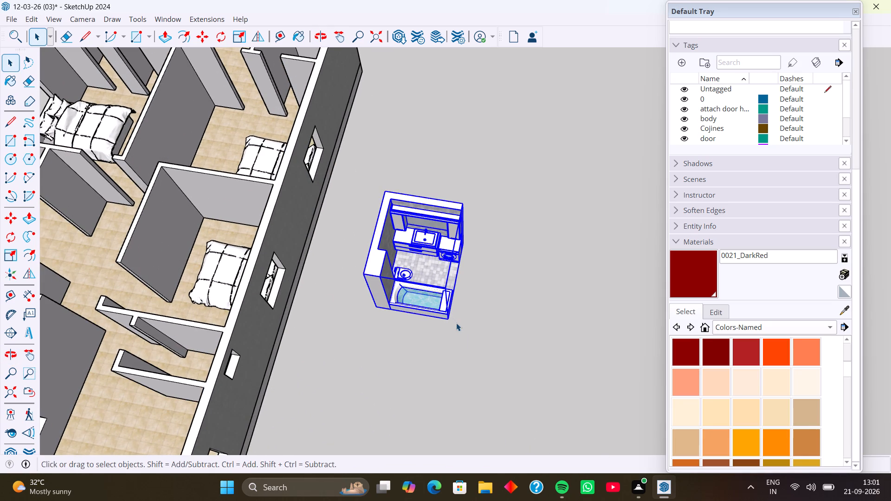
{"action": "left_click", "coordinate": [9, 236]}
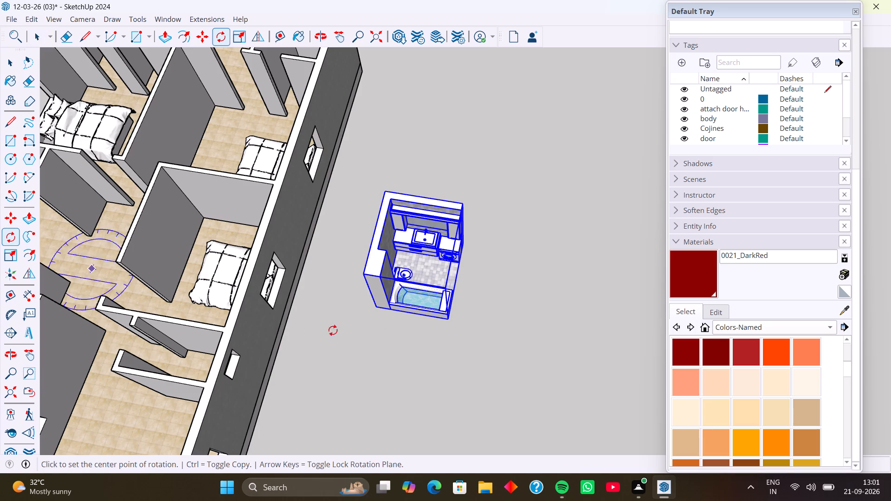
{"action": "left_click", "coordinate": [447, 320]}
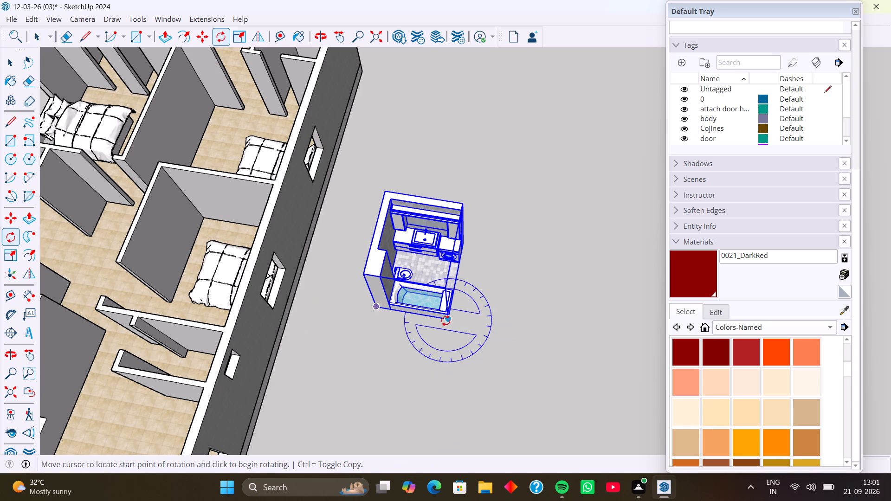
{"action": "left_click", "coordinate": [362, 308]}
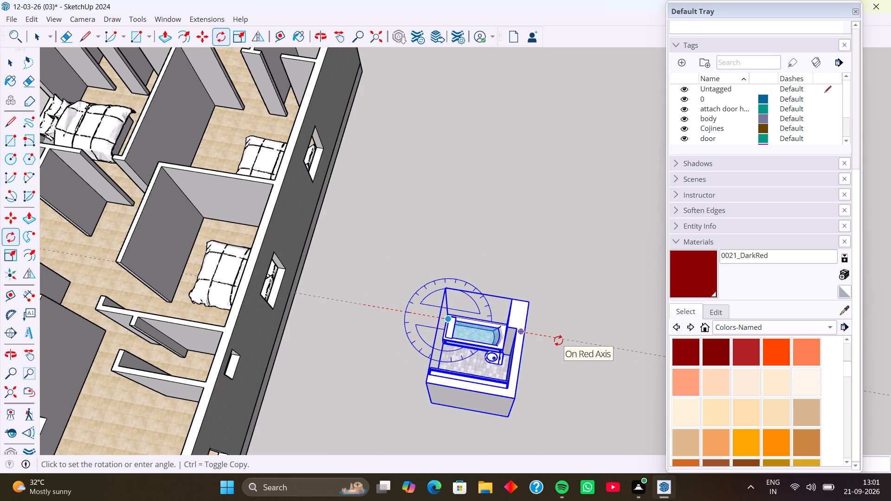
{"action": "left_click", "coordinate": [558, 340]}
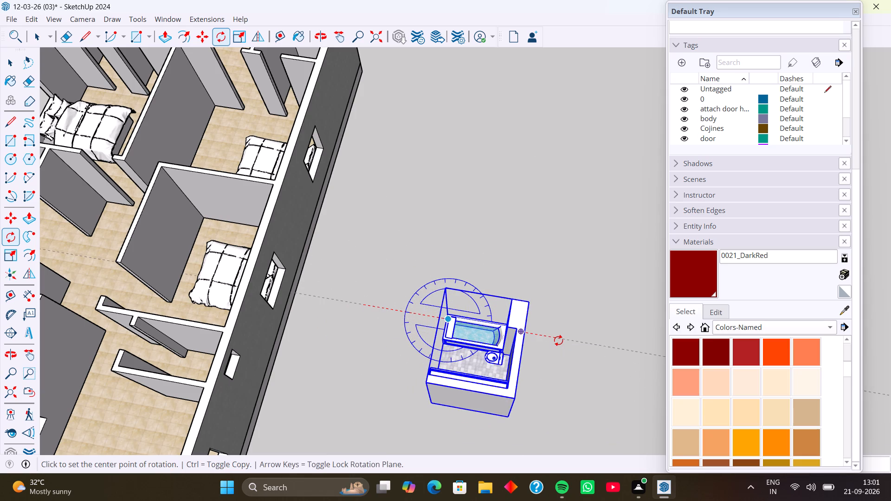
{"action": "key", "text": "space"}
Move the rotated bathroom model by its top corner closer to the house's long outer wall.
{"action": "middle_click_drag", "start_coordinate": [517, 364], "coordinate": [570, 294]}
{"action": "scroll", "coordinate": [566, 314], "scroll_direction": "up", "scroll_amount": 1}
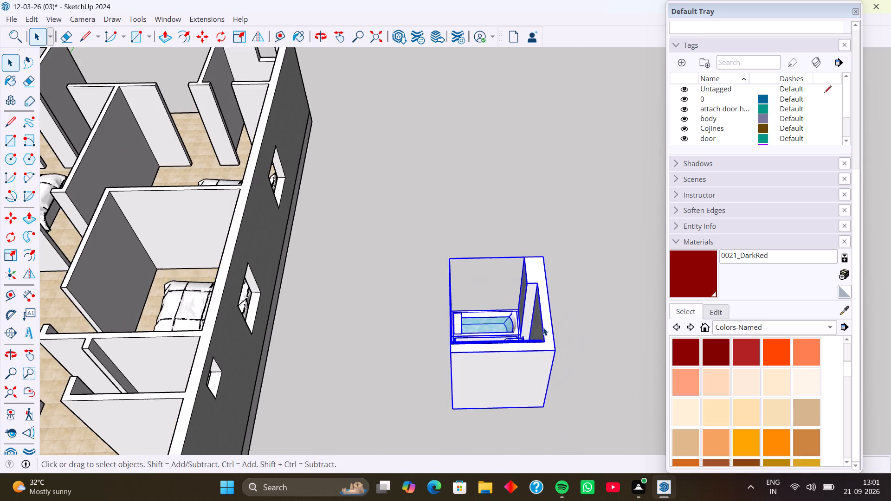
{"action": "middle_click_drag", "start_coordinate": [515, 361], "coordinate": [528, 321]}
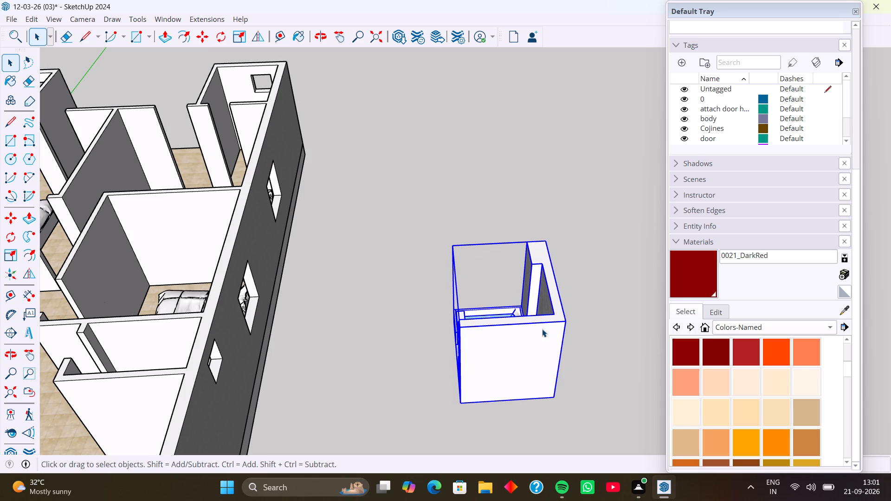
{"action": "key", "text": "m"}
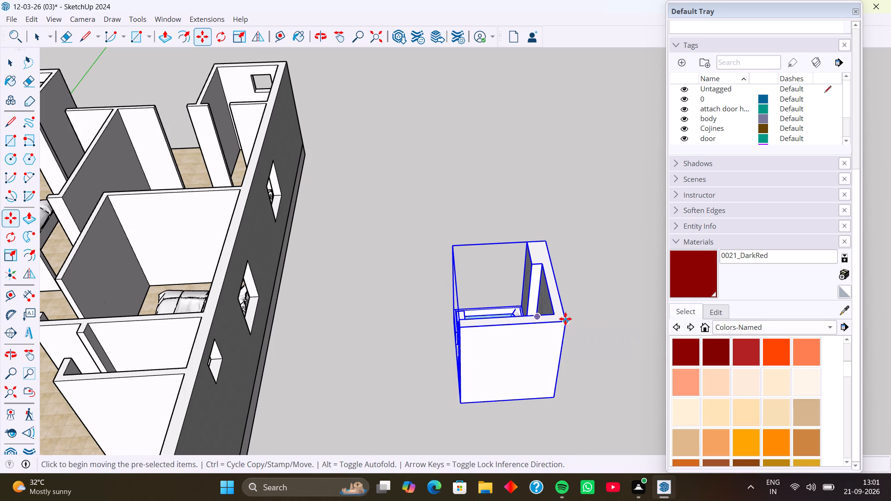
{"action": "left_click", "coordinate": [566, 321]}
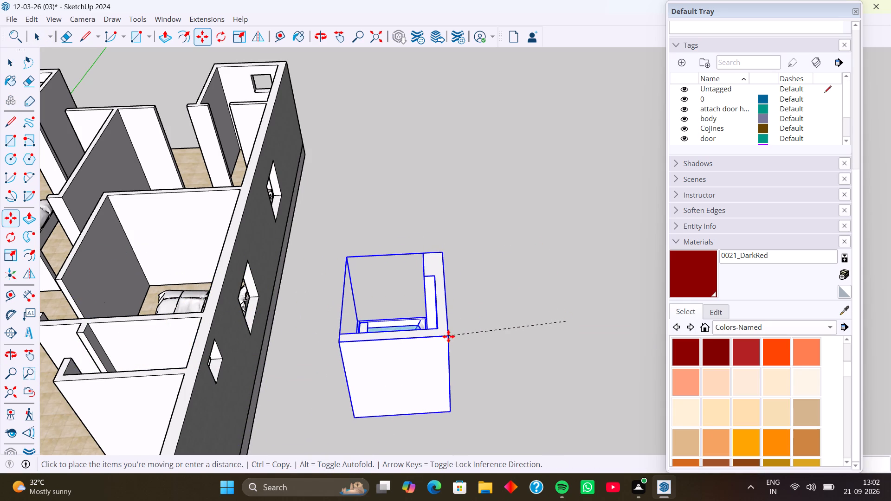
{"action": "left_click", "coordinate": [448, 336]}
Explode the bathroom model's outer group.
{"action": "right_click", "coordinate": [420, 338]}
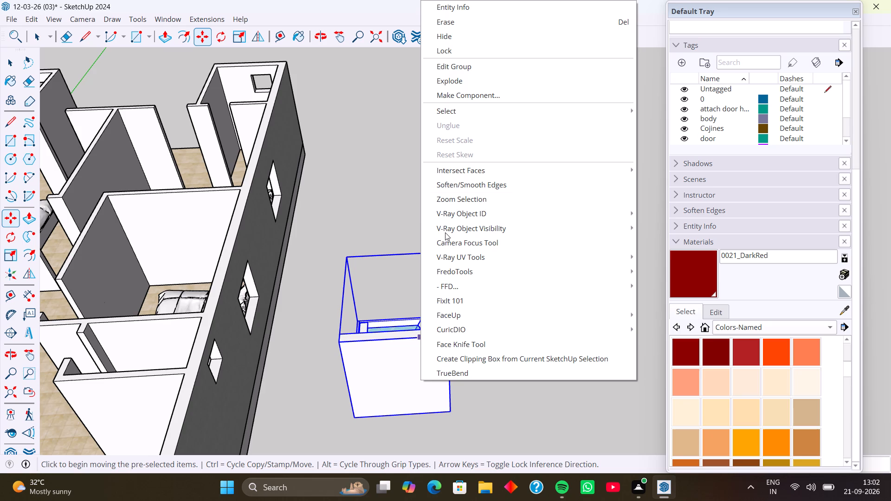
{"action": "left_click", "coordinate": [466, 80]}
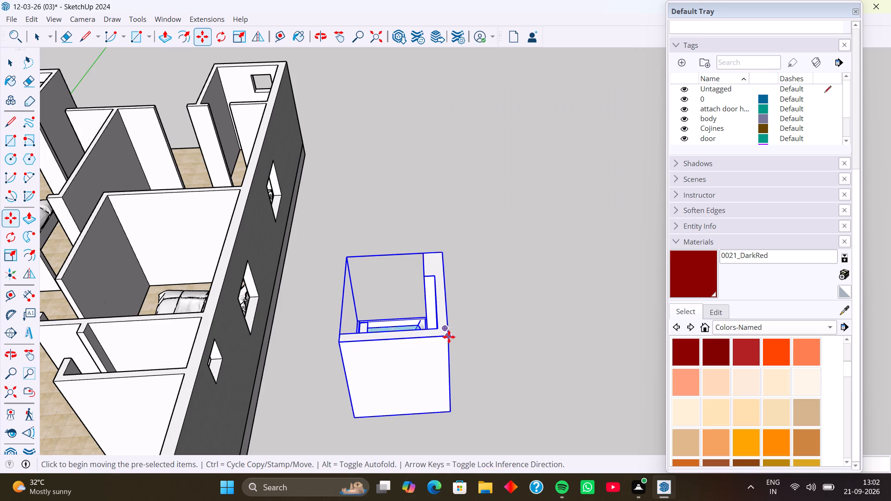
{"action": "key", "text": "space"}
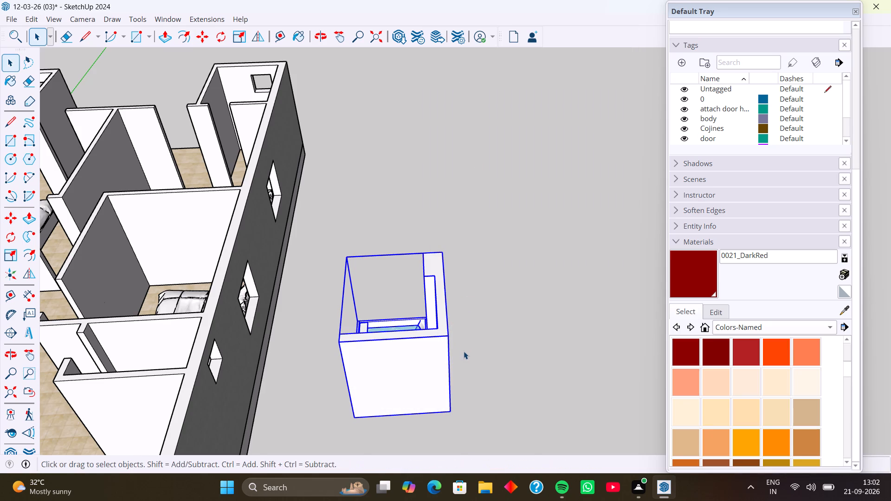
Explode the bathroom model's remaining component into separate walls and fixtures.
{"action": "left_click", "coordinate": [464, 351]}
{"action": "left_click", "coordinate": [438, 352]}
{"action": "middle_click_drag", "start_coordinate": [432, 369], "coordinate": [475, 406]}
{"action": "middle_click_drag", "start_coordinate": [452, 383], "coordinate": [539, 379]}
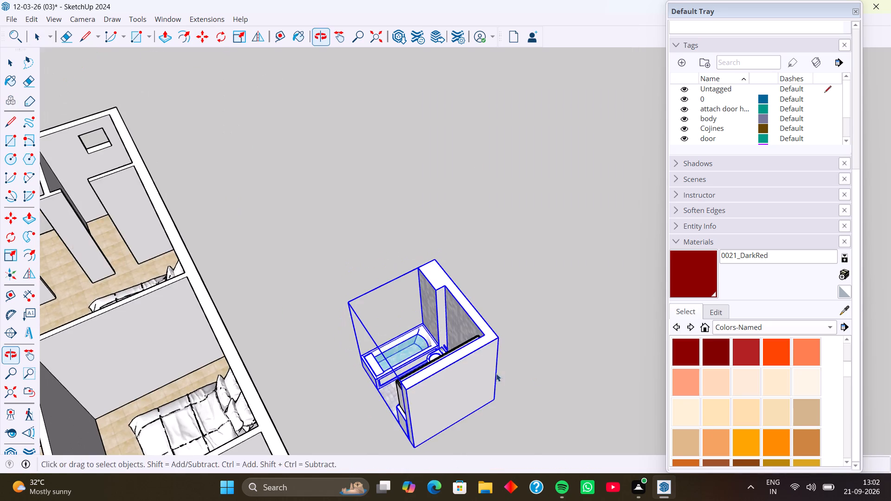
{"action": "middle_click_drag", "start_coordinate": [470, 365], "coordinate": [529, 349]}
{"action": "middle_click_drag", "start_coordinate": [473, 354], "coordinate": [395, 304], "text": "shift"}
{"action": "middle_click_drag", "start_coordinate": [374, 344], "coordinate": [458, 331]}
{"action": "middle_click_drag", "start_coordinate": [423, 338], "coordinate": [468, 334]}
{"action": "right_click", "coordinate": [406, 340]}
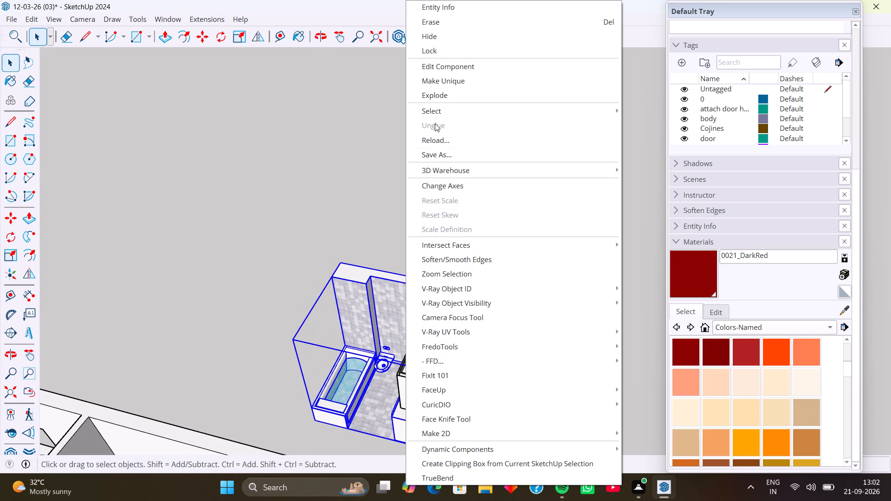
{"action": "left_click", "coordinate": [442, 97]}
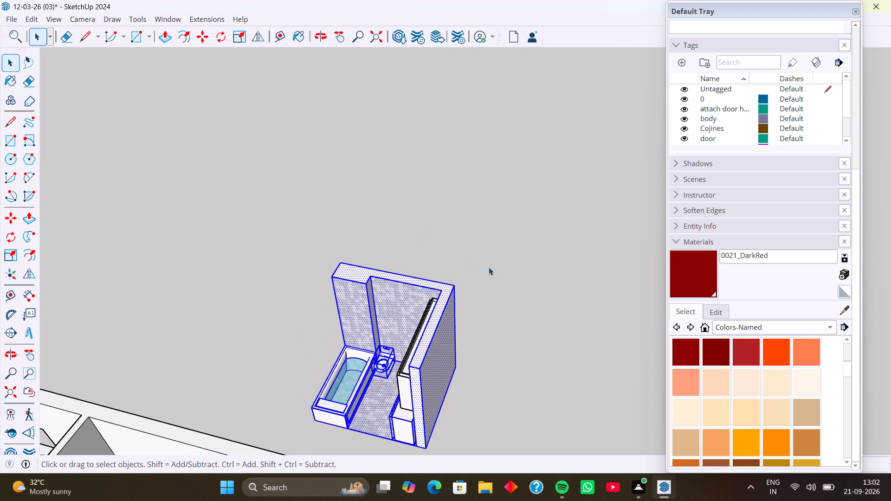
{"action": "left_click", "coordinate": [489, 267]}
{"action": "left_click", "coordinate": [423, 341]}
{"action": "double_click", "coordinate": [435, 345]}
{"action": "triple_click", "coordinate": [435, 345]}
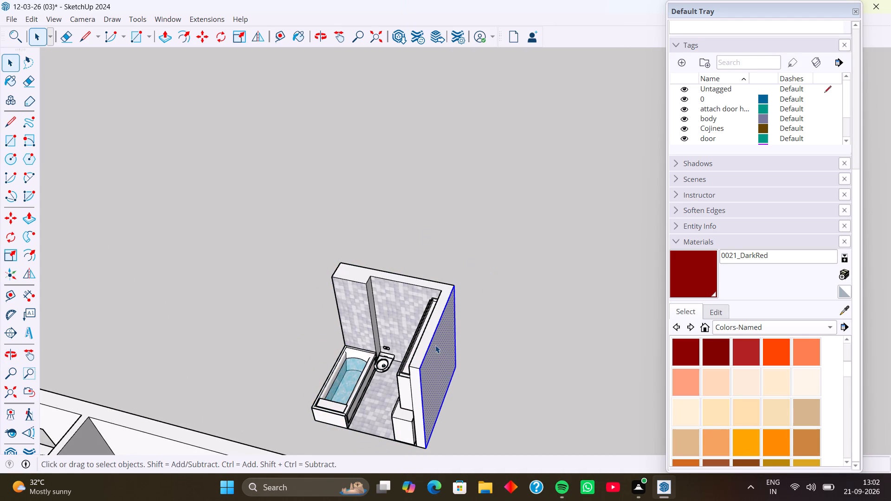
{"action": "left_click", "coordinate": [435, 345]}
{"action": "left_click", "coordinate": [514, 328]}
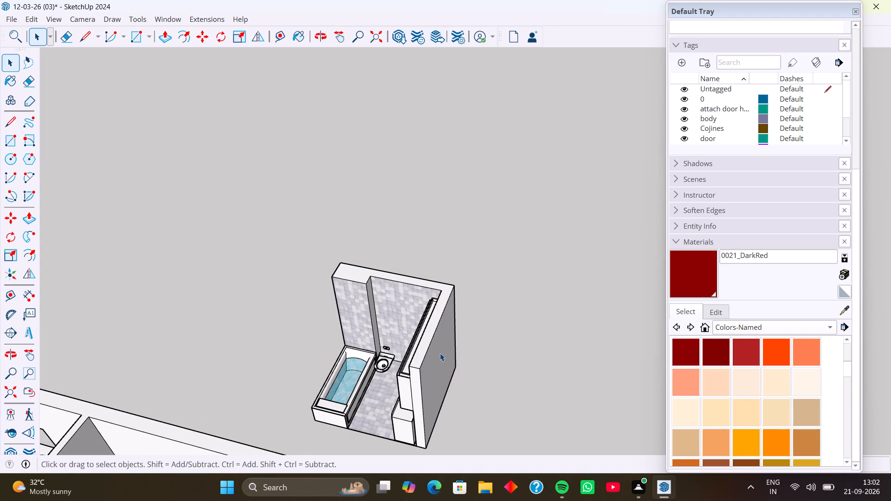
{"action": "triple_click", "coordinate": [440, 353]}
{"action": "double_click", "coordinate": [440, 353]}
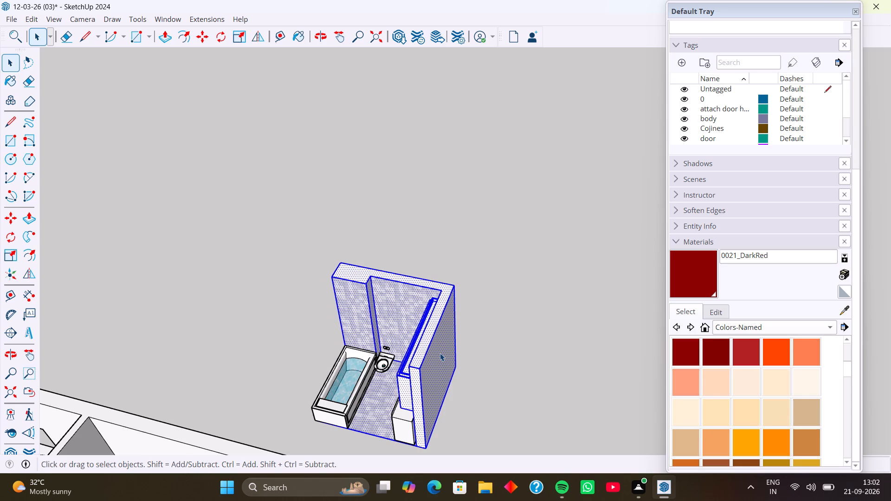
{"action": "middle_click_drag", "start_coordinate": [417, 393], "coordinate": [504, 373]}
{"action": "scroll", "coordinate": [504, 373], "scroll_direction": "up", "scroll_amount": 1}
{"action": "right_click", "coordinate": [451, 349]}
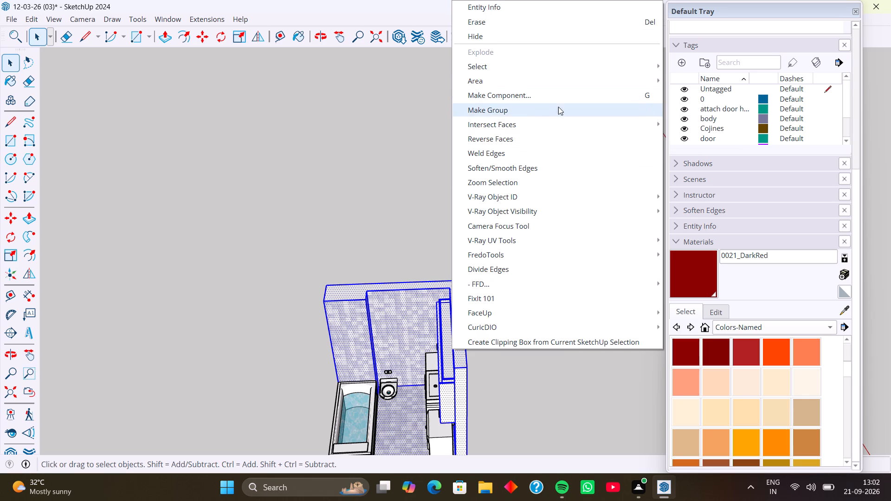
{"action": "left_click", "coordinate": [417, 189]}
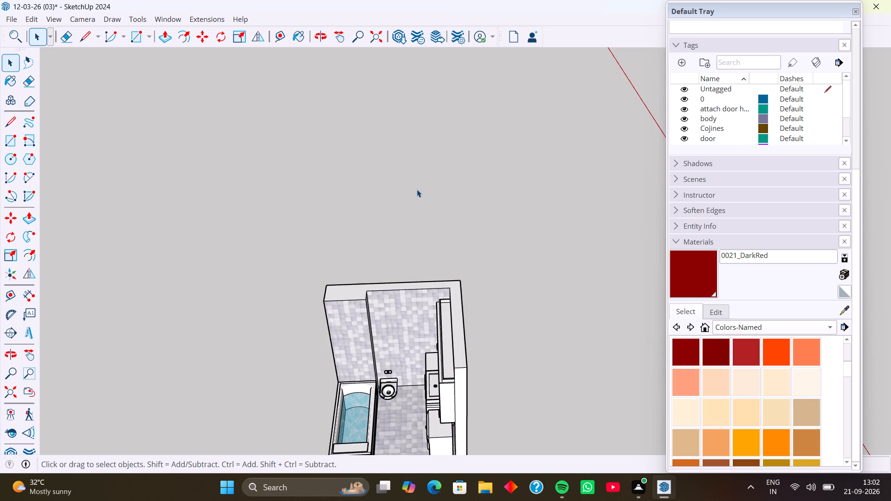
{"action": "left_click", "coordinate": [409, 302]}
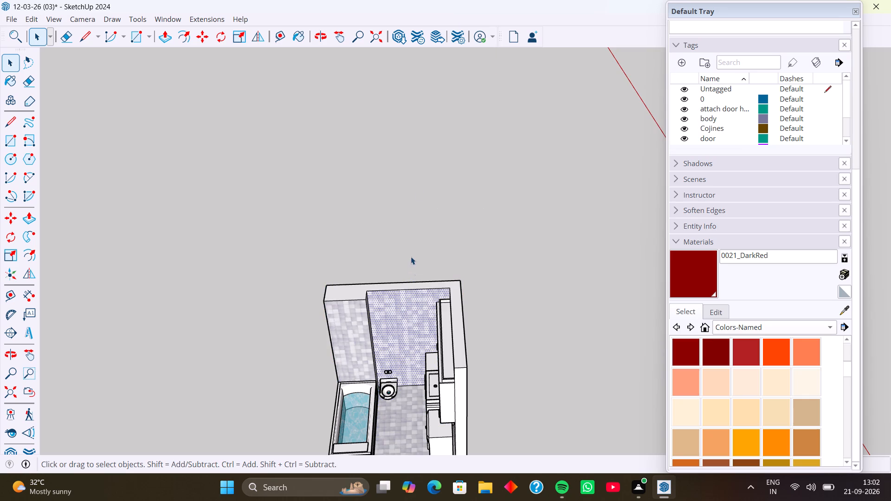
Delete the outer side faces of the bathroom model's two thick walls, behind the vanity and behind the toilet.
{"action": "middle_click_drag", "start_coordinate": [416, 268], "coordinate": [349, 263]}
{"action": "middle_click_drag", "start_coordinate": [493, 295], "coordinate": [327, 285]}
{"action": "middle_click_drag", "start_coordinate": [422, 294], "coordinate": [358, 290]}
{"action": "scroll", "coordinate": [418, 295], "scroll_direction": "up", "scroll_amount": 1}
{"action": "left_click", "coordinate": [408, 315]}
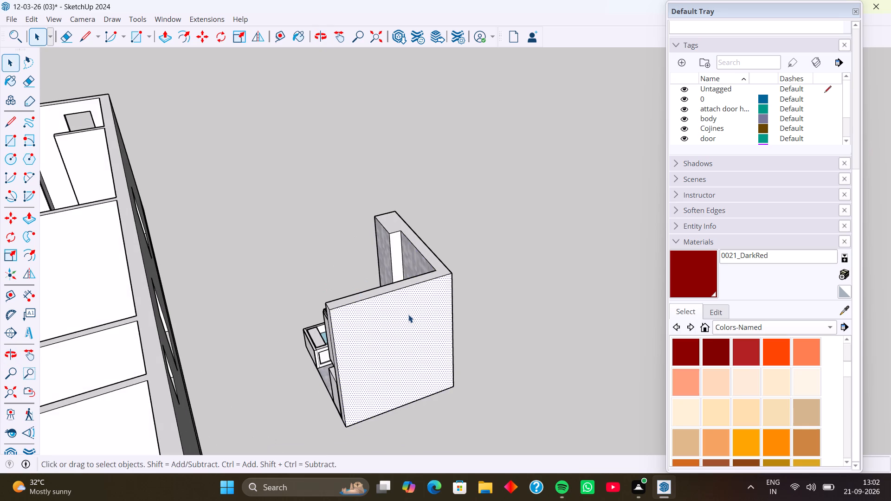
{"action": "key", "text": "Delete"}
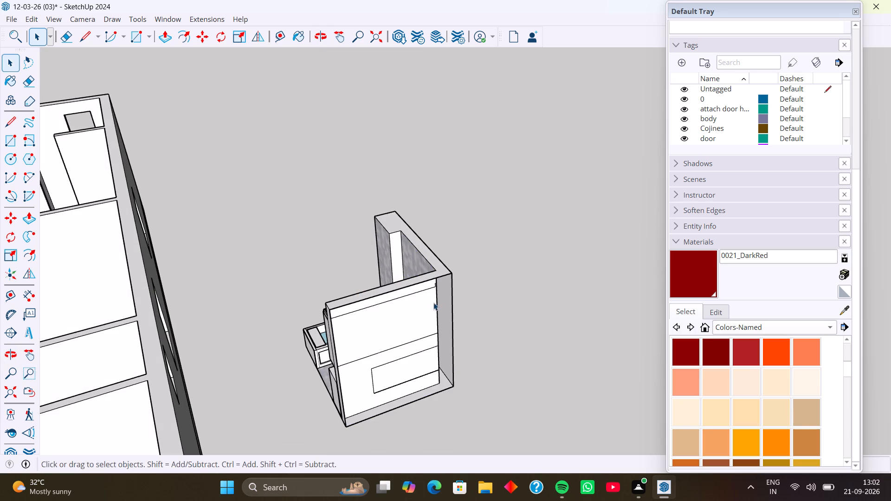
{"action": "left_click", "coordinate": [444, 307]}
{"action": "key", "text": "Delete"}
Delete the bottom, top and bathtub-side end faces that close the thickness of the bathroom model's walls.
{"action": "middle_click_drag", "start_coordinate": [452, 303], "coordinate": [310, 324]}
{"action": "middle_click_drag", "start_coordinate": [456, 302], "coordinate": [289, 264]}
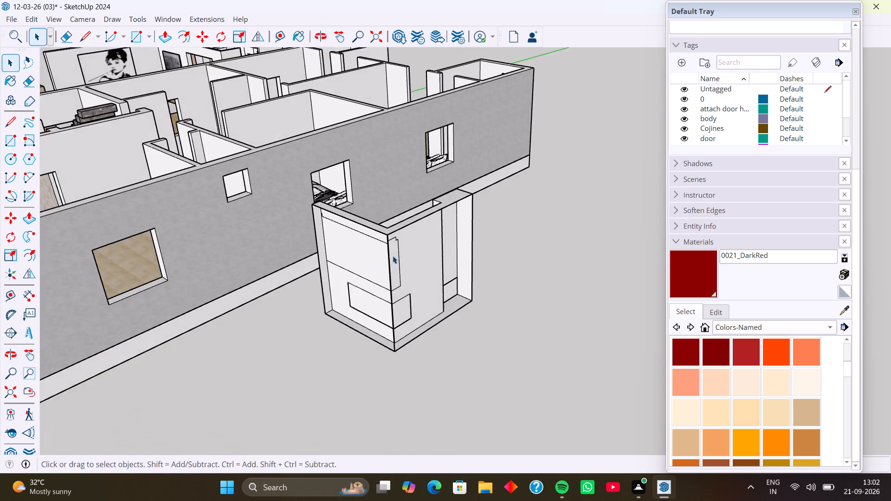
{"action": "scroll", "coordinate": [454, 255], "scroll_direction": "up", "scroll_amount": 1}
{"action": "middle_click_drag", "start_coordinate": [454, 255], "coordinate": [374, 284]}
{"action": "scroll", "coordinate": [403, 314], "scroll_direction": "up", "scroll_amount": 4}
{"action": "left_click", "coordinate": [436, 320]}
{"action": "key", "text": "Delete"}
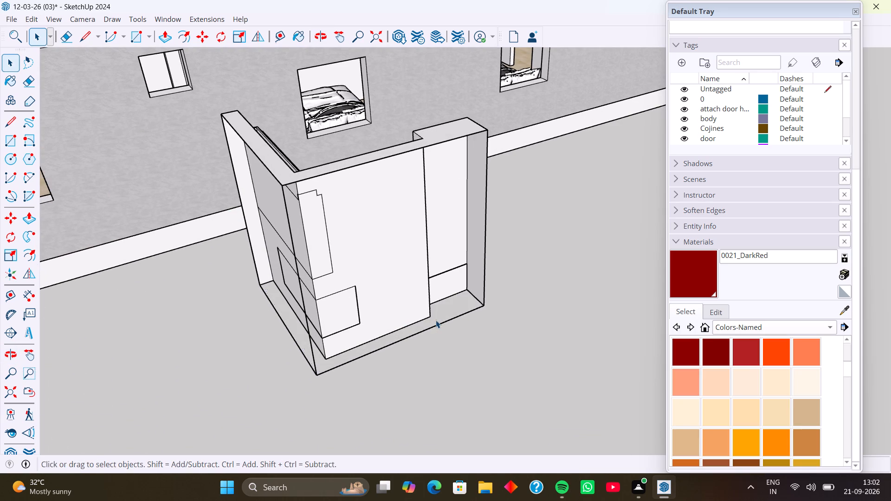
{"action": "left_click", "coordinate": [352, 160]}
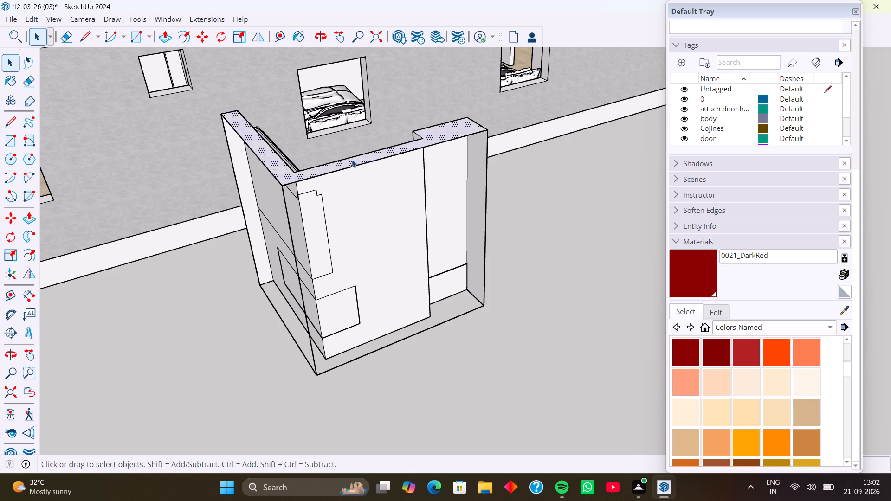
{"action": "key", "text": "Delete"}
{"action": "left_click", "coordinate": [481, 195]}
{"action": "key", "text": "Delete"}
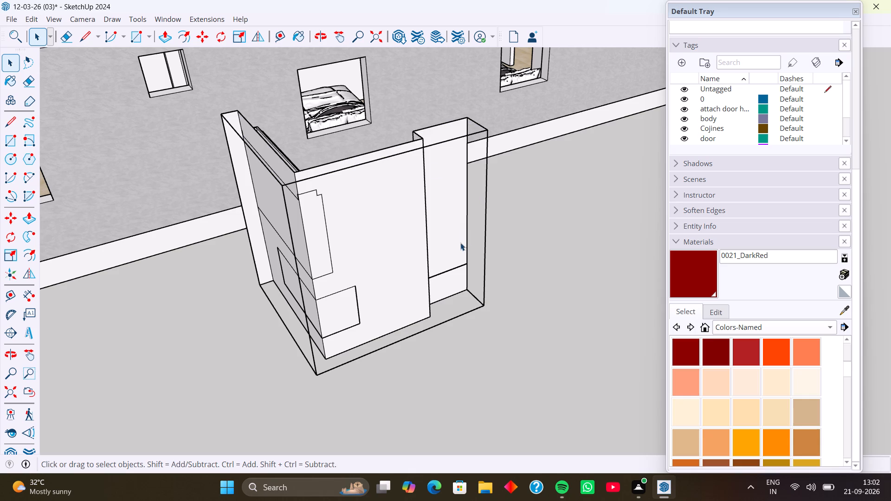
Delete the leftover vertical edge and top outer edges at the bathtub-side end of the toilet wall.
{"action": "left_click", "coordinate": [486, 242]}
{"action": "key", "text": "Delete"}
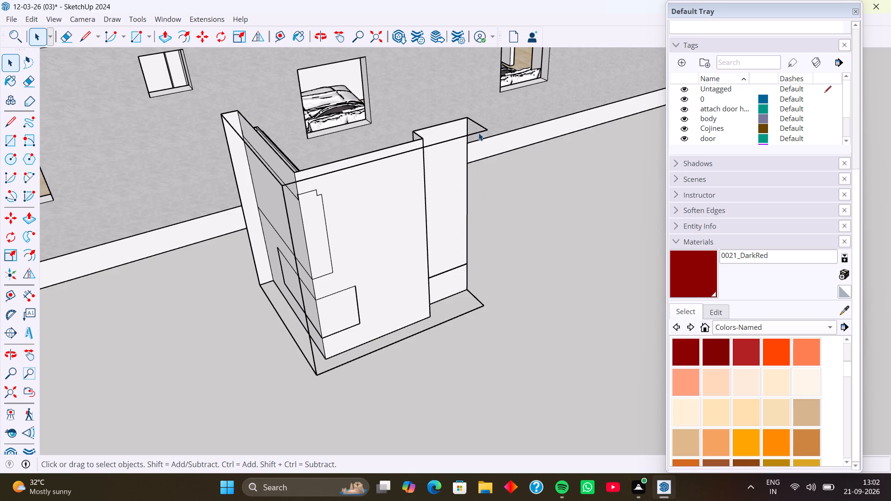
{"action": "left_click", "coordinate": [478, 134]}
{"action": "key", "text": "Delete"}
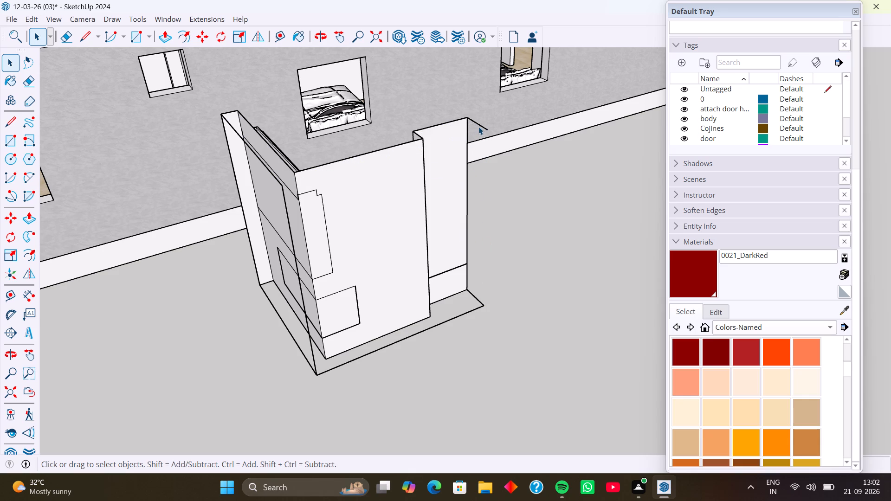
{"action": "left_click", "coordinate": [484, 127]}
{"action": "key", "text": "Delete"}
Delete the vanity wall's leftover end face with its outer top and vertical edges.
{"action": "middle_click_drag", "start_coordinate": [313, 193], "coordinate": [272, 198]}
{"action": "left_click", "coordinate": [276, 170]}
{"action": "key", "text": "Delete"}
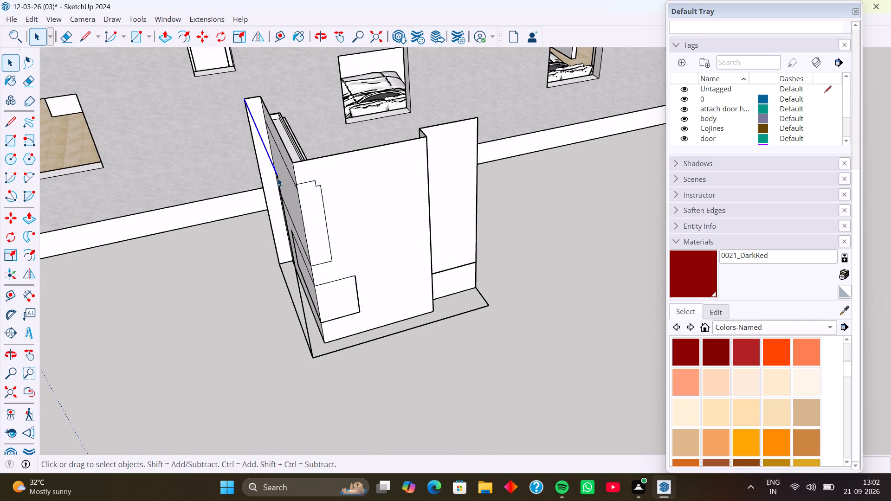
{"action": "left_click", "coordinate": [278, 179]}
{"action": "key", "text": "Delete"}
{"action": "left_click", "coordinate": [267, 166]}
{"action": "key", "text": "Delete"}
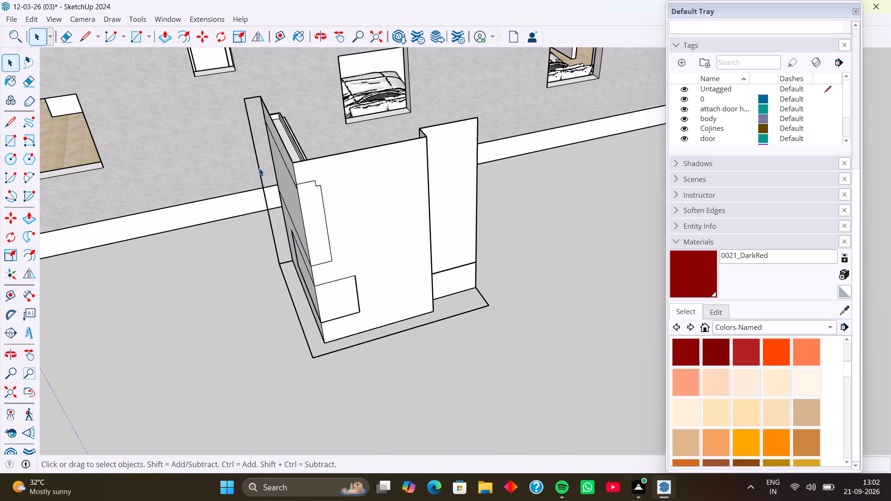
{"action": "left_click", "coordinate": [259, 168]}
{"action": "key", "text": "Delete"}
{"action": "left_click", "coordinate": [249, 98]}
{"action": "key", "text": "Delete"}
Delete the leftover floor-level outer edges around the base of the bathroom model's two walls.
{"action": "left_click", "coordinate": [285, 262]}
{"action": "key", "text": "Delete"}
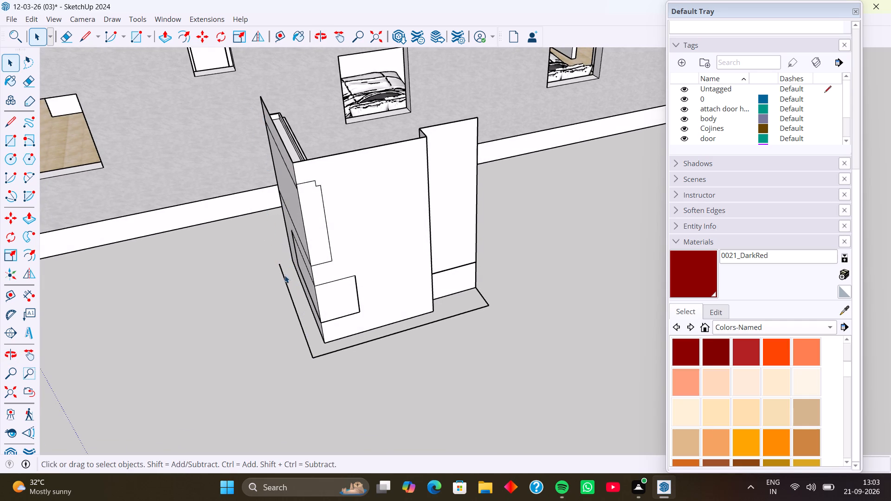
{"action": "left_click", "coordinate": [281, 278]}
{"action": "left_click", "coordinate": [285, 280]}
{"action": "key", "text": "Delete"}
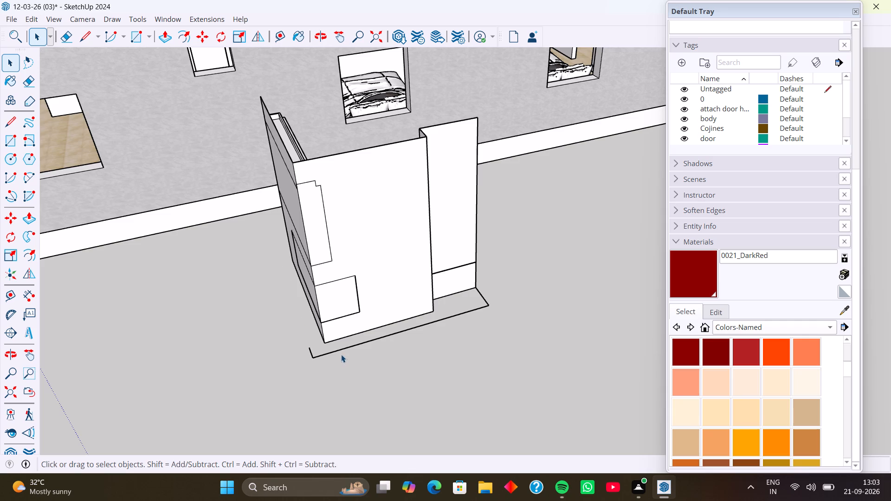
{"action": "left_click", "coordinate": [340, 350]}
{"action": "key", "text": "Delete"}
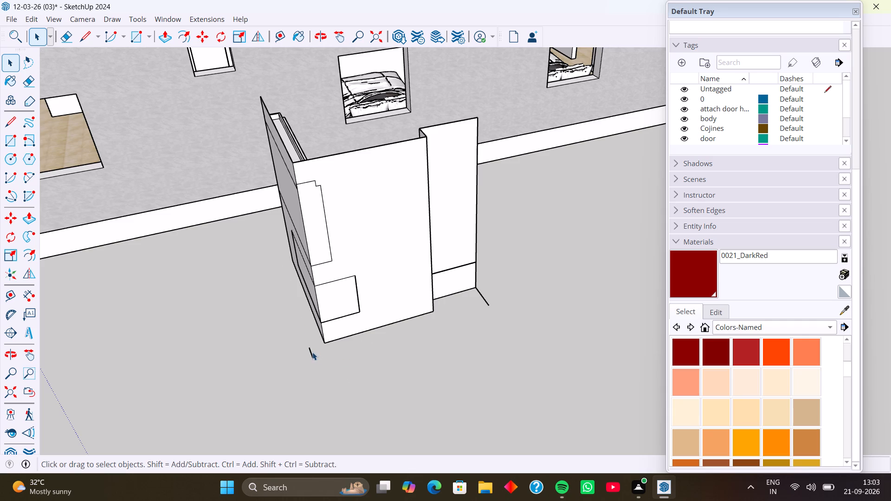
{"action": "left_click", "coordinate": [312, 352]}
{"action": "key", "text": "Delete"}
{"action": "left_click", "coordinate": [484, 300]}
{"action": "key", "text": "Delete"}
Examine the stripped bathroom model from all sides, including its tiled interior and position beside the house.
{"action": "scroll", "coordinate": [361, 290], "scroll_direction": "down", "scroll_amount": 5}
{"action": "middle_click_drag", "start_coordinate": [358, 296], "coordinate": [491, 313]}
{"action": "middle_click_drag", "start_coordinate": [404, 317], "coordinate": [527, 293]}
{"action": "middle_click_drag", "start_coordinate": [384, 313], "coordinate": [534, 303]}
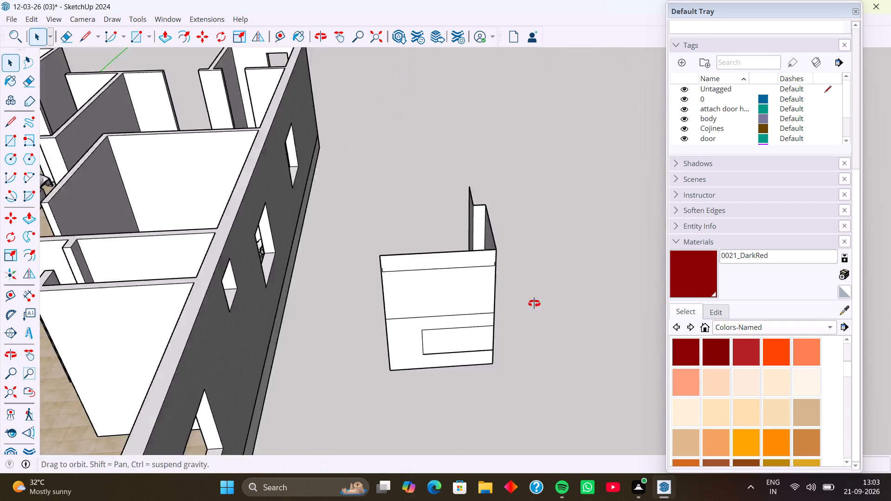
{"action": "middle_click_drag", "start_coordinate": [534, 303], "coordinate": [579, 302]}
{"action": "middle_click_drag", "start_coordinate": [497, 283], "coordinate": [588, 283]}
{"action": "middle_click_drag", "start_coordinate": [467, 263], "coordinate": [596, 273]}
{"action": "middle_click_drag", "start_coordinate": [473, 274], "coordinate": [607, 280]}
{"action": "scroll", "coordinate": [489, 263], "scroll_direction": "up", "scroll_amount": 1}
{"action": "middle_click_drag", "start_coordinate": [488, 263], "coordinate": [588, 263]}
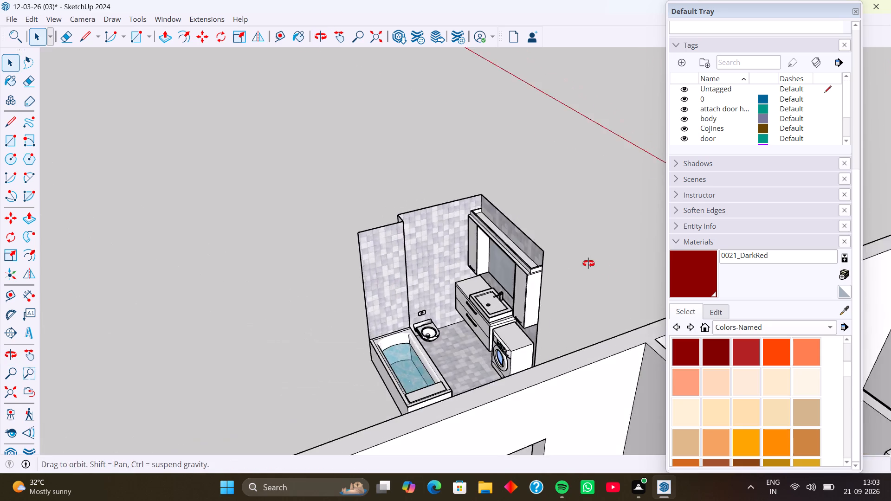
{"action": "middle_click_drag", "start_coordinate": [588, 263], "coordinate": [604, 265]}
{"action": "middle_click_drag", "start_coordinate": [515, 255], "coordinate": [638, 244]}
{"action": "scroll", "coordinate": [504, 242], "scroll_direction": "up", "scroll_amount": 4}
{"action": "scroll", "coordinate": [508, 244], "scroll_direction": "down", "scroll_amount": 5}
{"action": "middle_click_drag", "start_coordinate": [523, 273], "coordinate": [503, 276]}
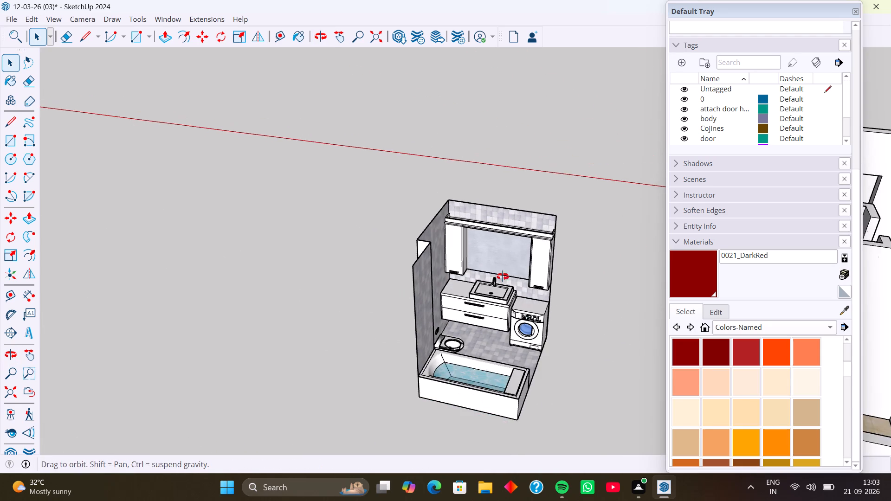
{"action": "middle_click_drag", "start_coordinate": [503, 276], "coordinate": [407, 284]}
{"action": "middle_click_drag", "start_coordinate": [509, 315], "coordinate": [383, 305]}
{"action": "scroll", "coordinate": [443, 306], "scroll_direction": "down", "scroll_amount": 3}
{"action": "middle_click_drag", "start_coordinate": [454, 307], "coordinate": [324, 312]}
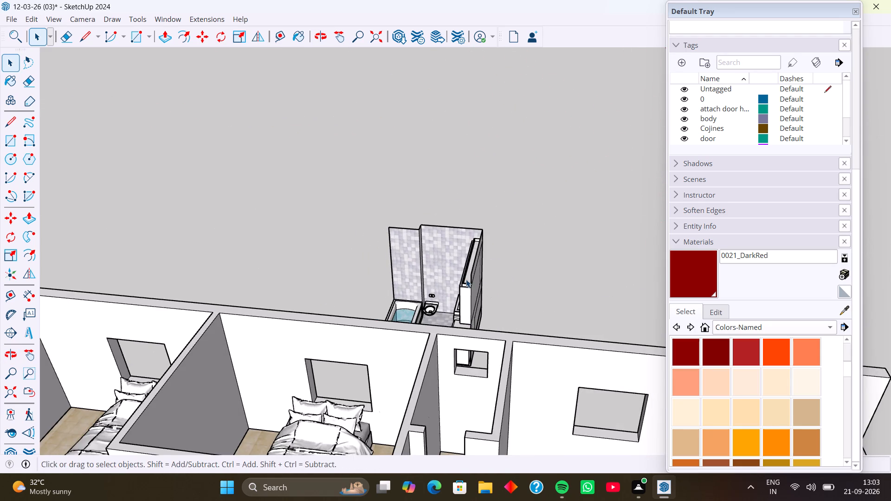
{"action": "middle_click_drag", "start_coordinate": [466, 279], "coordinate": [438, 283]}
Group the stripped bathroom model's walls and floor with its vanity, washing machine, toilet, bathtub and cabinet handles.
{"action": "triple_click", "coordinate": [435, 283]}
{"action": "triple_click", "coordinate": [435, 283]}
{"action": "left_click", "coordinate": [435, 283]}
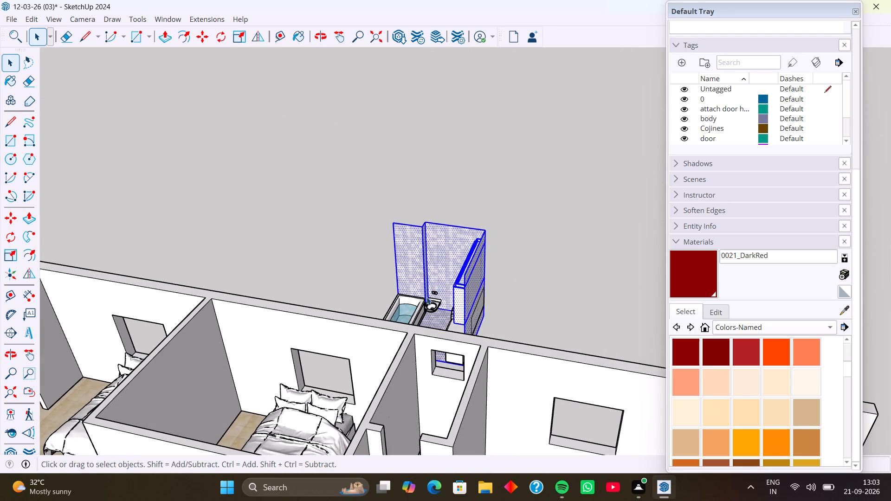
{"action": "scroll", "coordinate": [435, 279], "scroll_direction": "down", "scroll_amount": 2}
{"action": "middle_click_drag", "start_coordinate": [437, 283], "coordinate": [440, 199]}
{"action": "middle_click_drag", "start_coordinate": [440, 218], "coordinate": [535, 369]}
{"action": "middle_click_drag", "start_coordinate": [419, 289], "coordinate": [525, 262]}
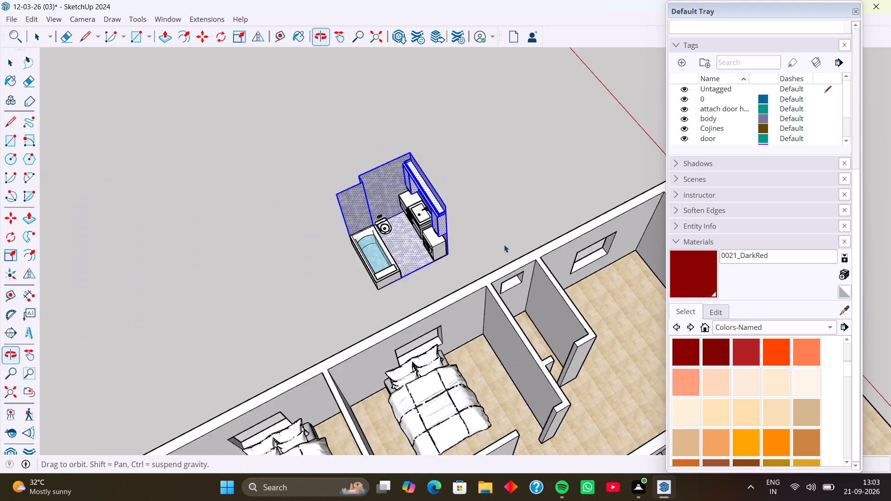
{"action": "scroll", "coordinate": [457, 231], "scroll_direction": "up", "scroll_amount": 2}
{"action": "middle_click_drag", "start_coordinate": [445, 230], "coordinate": [533, 181]}
{"action": "scroll", "coordinate": [396, 246], "scroll_direction": "up", "scroll_amount": 3}
{"action": "middle_click_drag", "start_coordinate": [417, 258], "coordinate": [483, 247]}
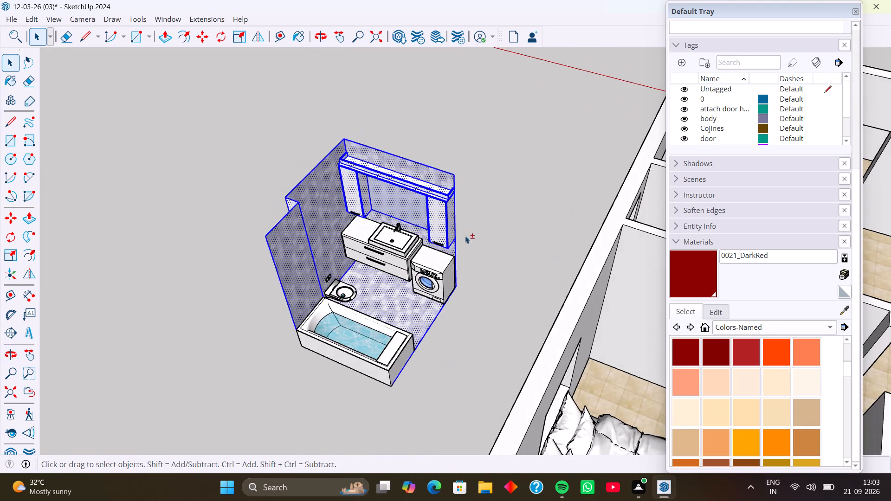
{"action": "left_click", "coordinate": [421, 272], "text": "shift"}
{"action": "left_click", "coordinate": [388, 257], "text": "shift"}
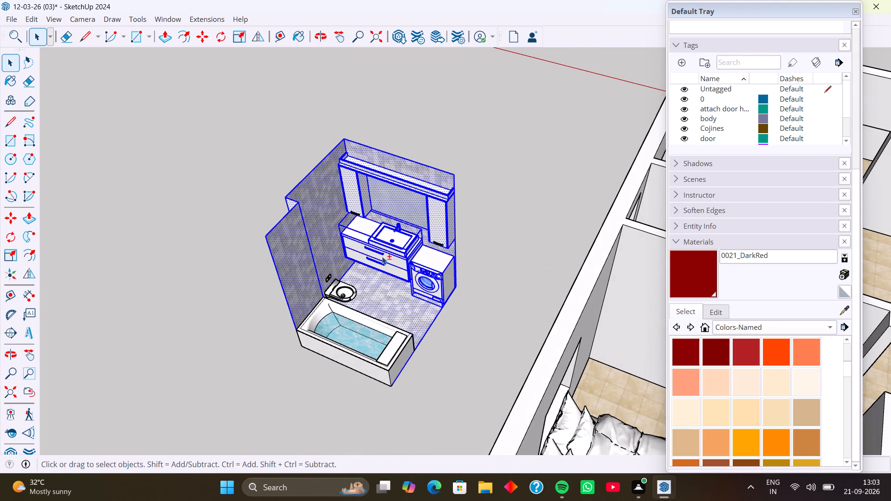
{"action": "left_click", "coordinate": [343, 293], "text": "shift"}
{"action": "left_click", "coordinate": [355, 334], "text": "shift"}
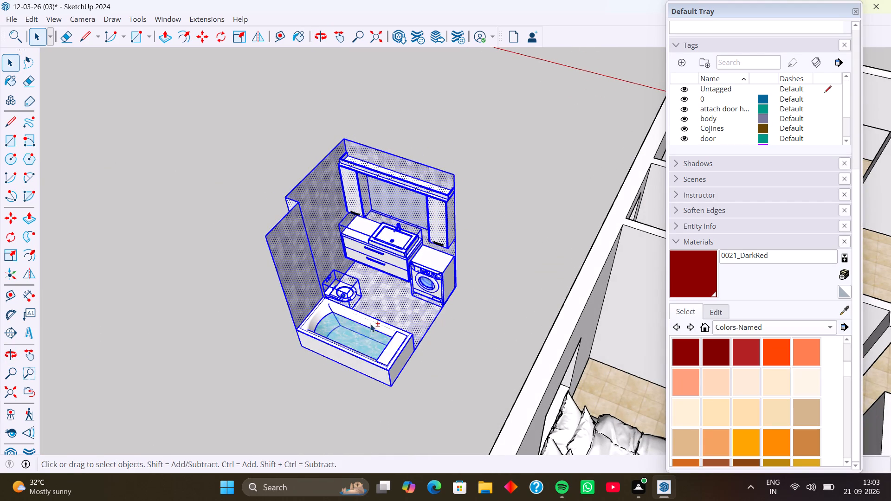
{"action": "middle_click_drag", "start_coordinate": [388, 341], "coordinate": [323, 337], "text": "shift"}
{"action": "middle_click_drag", "start_coordinate": [362, 254], "coordinate": [432, 199]}
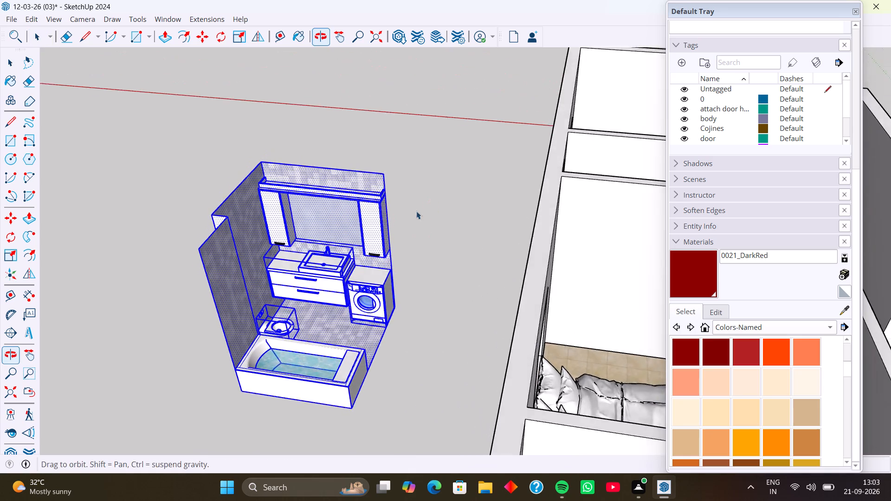
{"action": "middle_click_drag", "start_coordinate": [370, 282], "coordinate": [454, 247]}
{"action": "scroll", "coordinate": [362, 279], "scroll_direction": "up", "scroll_amount": 7, "text": "shift"}
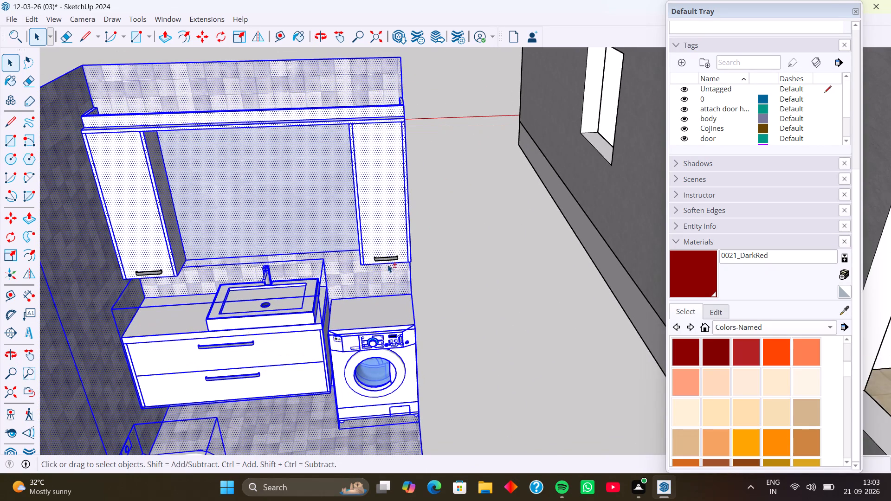
{"action": "left_click", "coordinate": [389, 259], "text": "shift"}
{"action": "left_click", "coordinate": [144, 274], "text": "shift"}
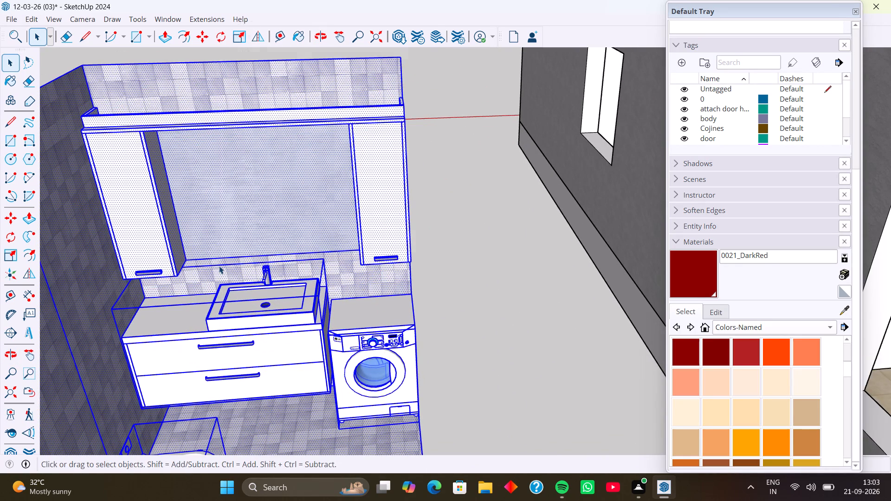
{"action": "right_click", "coordinate": [219, 266]}
{"action": "left_click", "coordinate": [287, 125]}
Move the bathroom group by its outer top corner into the narrow bathroom beside the bedroom, snapping it to the room's wall corner.
{"action": "middle_click_drag", "start_coordinate": [349, 238], "coordinate": [310, 247]}
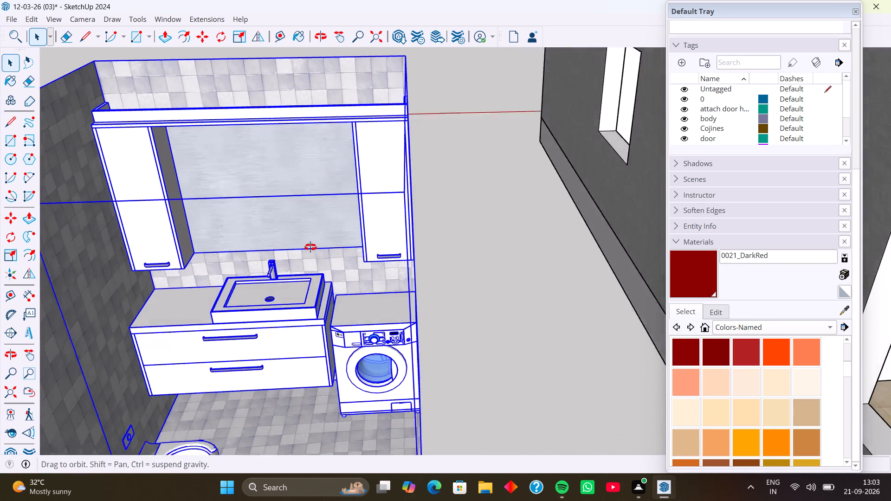
{"action": "middle_click_drag", "start_coordinate": [310, 247], "coordinate": [249, 254]}
{"action": "scroll", "coordinate": [282, 261], "scroll_direction": "down", "scroll_amount": 1}
{"action": "middle_click_drag", "start_coordinate": [386, 292], "coordinate": [192, 315]}
{"action": "middle_click_drag", "start_coordinate": [403, 311], "coordinate": [220, 318]}
{"action": "scroll", "coordinate": [424, 254], "scroll_direction": "down", "scroll_amount": 11}
{"action": "middle_click_drag", "start_coordinate": [562, 303], "coordinate": [396, 318]}
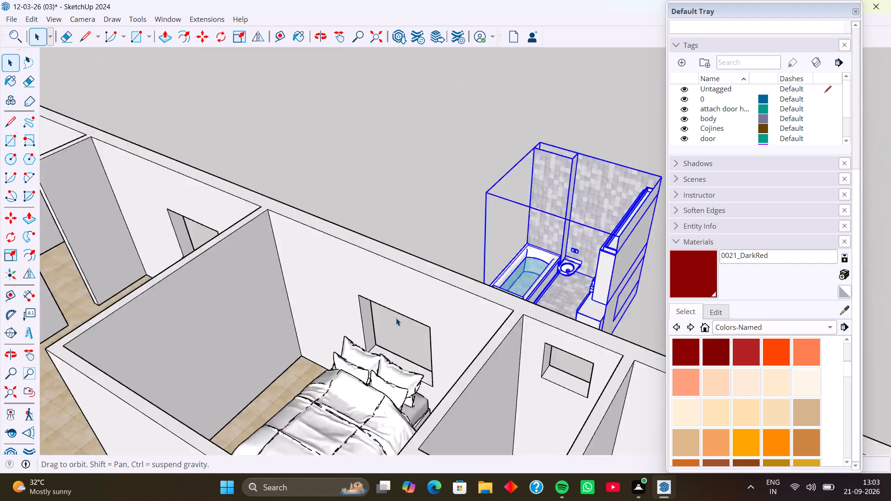
{"action": "middle_click_drag", "start_coordinate": [396, 318], "coordinate": [397, 319]}
{"action": "scroll", "coordinate": [481, 316], "scroll_direction": "down", "scroll_amount": 4}
{"action": "middle_click_drag", "start_coordinate": [546, 326], "coordinate": [335, 359]}
{"action": "scroll", "coordinate": [486, 348], "scroll_direction": "up", "scroll_amount": 1}
{"action": "middle_click_drag", "start_coordinate": [503, 365], "coordinate": [449, 376]}
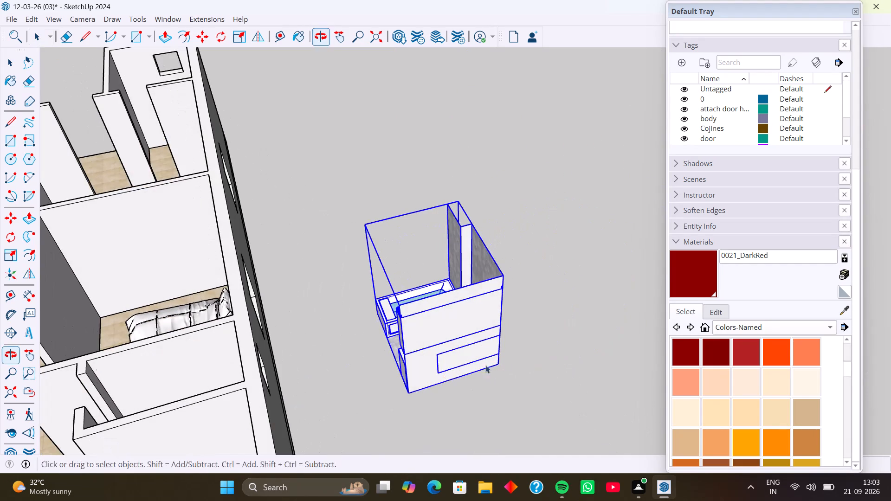
{"action": "key", "text": "m"}
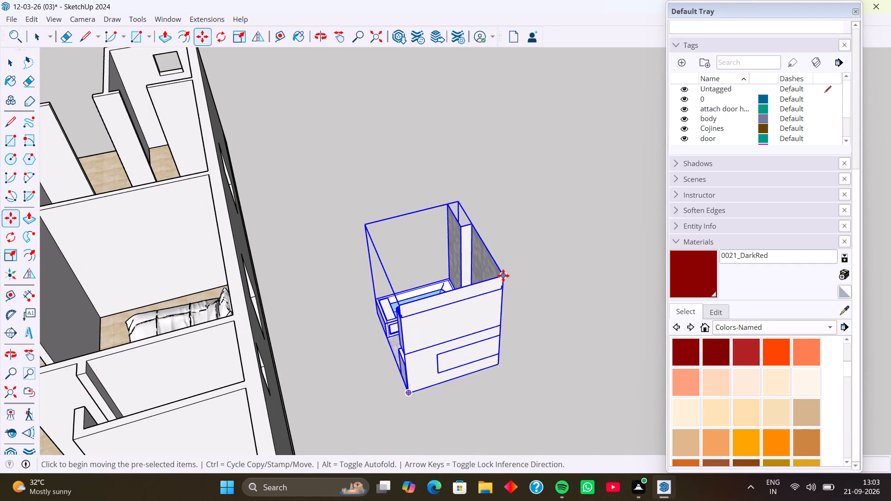
{"action": "left_click", "coordinate": [503, 275]}
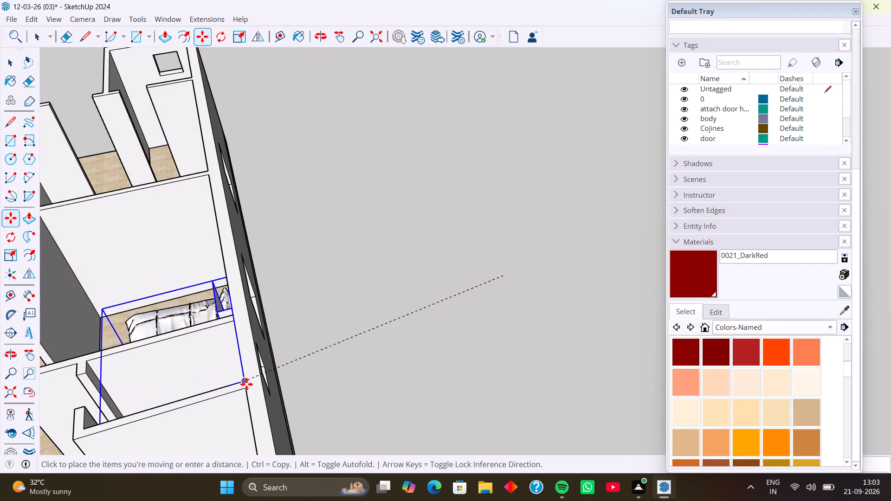
{"action": "left_click", "coordinate": [245, 384]}
Scale the bathroom group narrower from its bathtub side so it fits between the narrow room's side walls.
{"action": "middle_click_drag", "start_coordinate": [240, 391], "coordinate": [371, 364]}
{"action": "scroll", "coordinate": [322, 405], "scroll_direction": "down", "scroll_amount": 4}
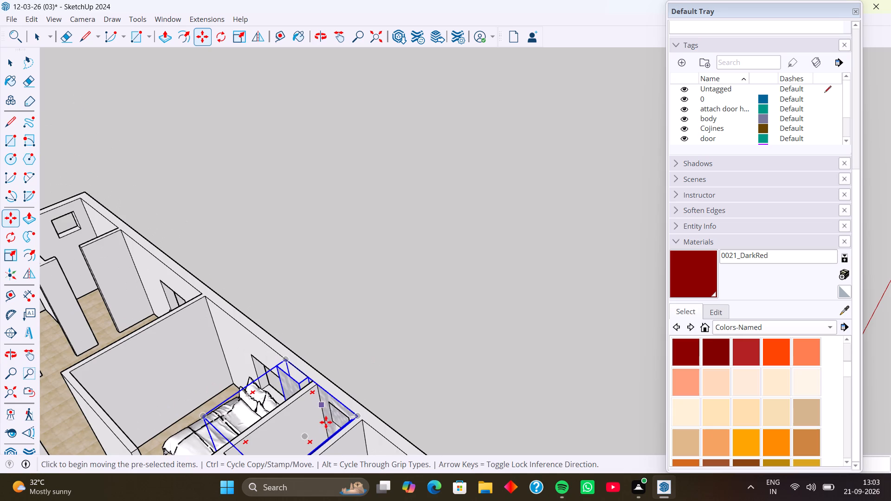
{"action": "middle_click_drag", "start_coordinate": [342, 397], "coordinate": [384, 301], "text": "shift"}
{"action": "middle_click_drag", "start_coordinate": [347, 362], "coordinate": [477, 377]}
{"action": "middle_click_drag", "start_coordinate": [439, 393], "coordinate": [463, 298], "text": "shift"}
{"action": "middle_click_drag", "start_coordinate": [450, 349], "coordinate": [575, 376]}
{"action": "middle_click_drag", "start_coordinate": [507, 344], "coordinate": [467, 351]}
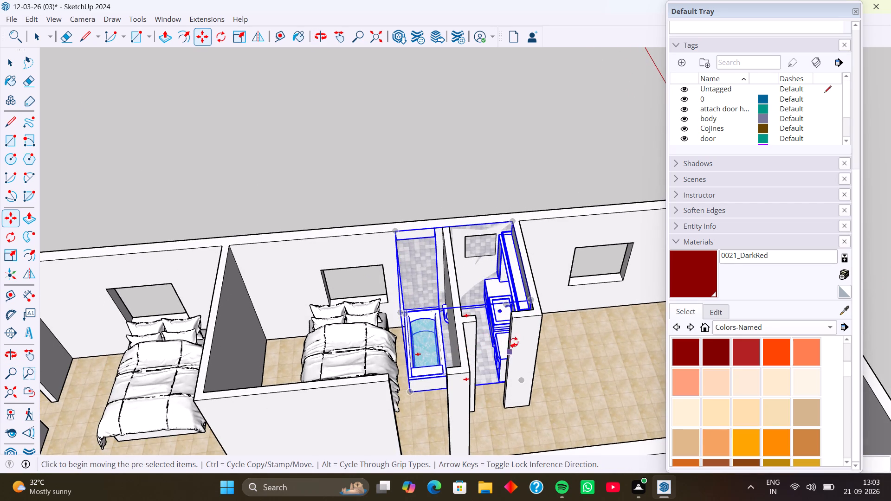
{"action": "middle_click_drag", "start_coordinate": [490, 336], "coordinate": [608, 314]}
{"action": "middle_click_drag", "start_coordinate": [523, 332], "coordinate": [525, 331]}
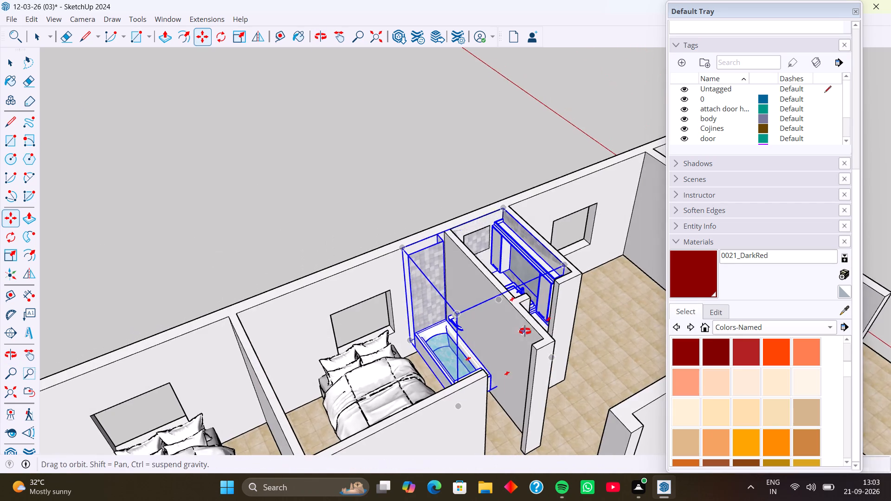
{"action": "middle_click_drag", "start_coordinate": [525, 331], "coordinate": [485, 398]}
{"action": "scroll", "coordinate": [536, 317], "scroll_direction": "up", "scroll_amount": 3}
{"action": "middle_click_drag", "start_coordinate": [531, 337], "coordinate": [444, 345]}
{"action": "middle_click_drag", "start_coordinate": [467, 361], "coordinate": [411, 357]}
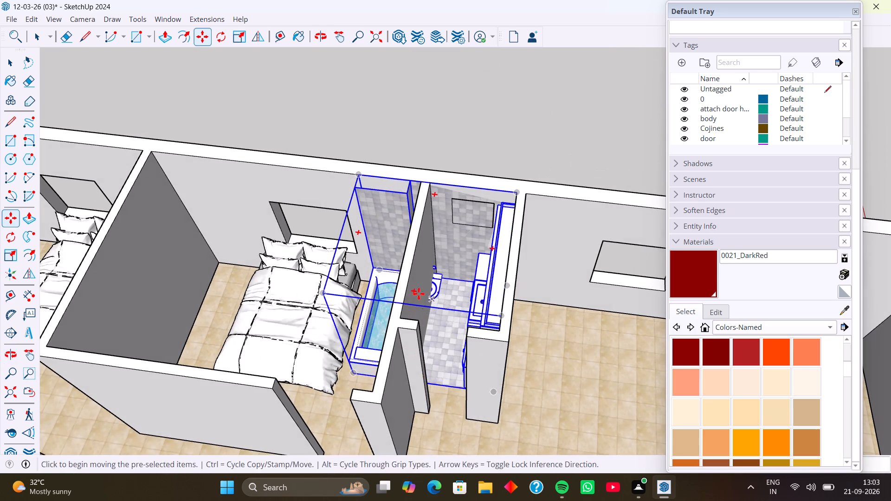
{"action": "key", "text": "s"}
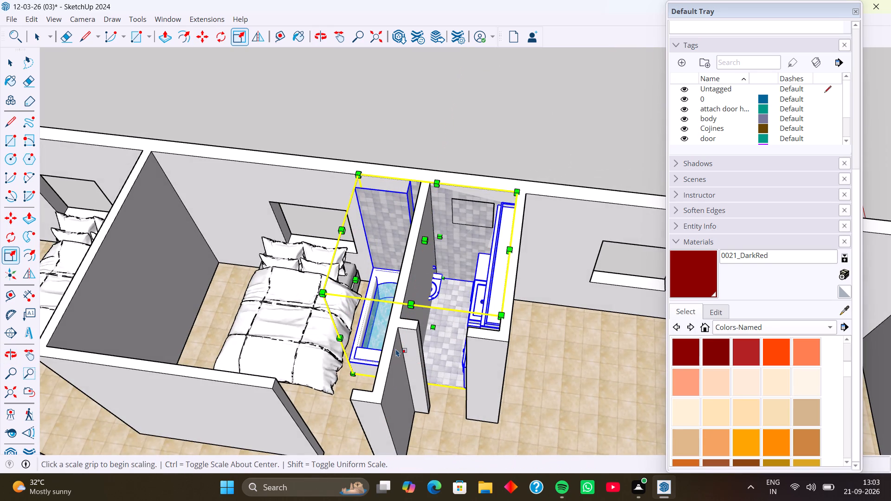
{"action": "left_click", "coordinate": [358, 280]}
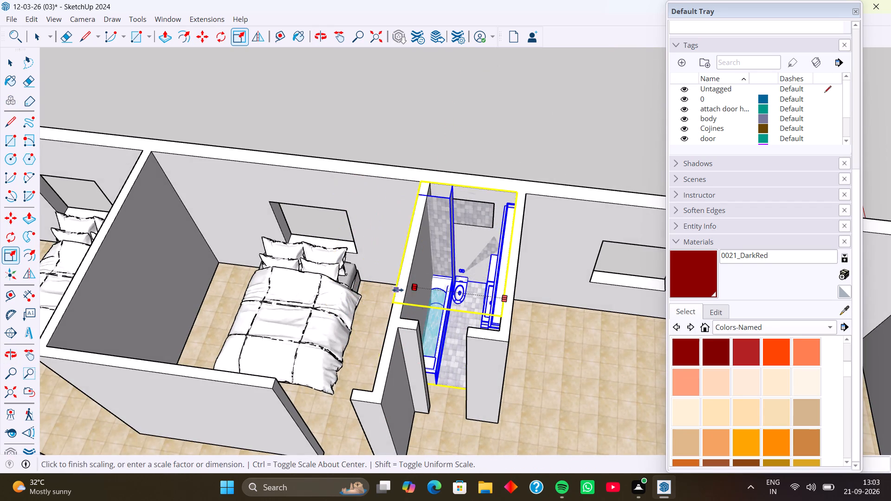
{"action": "left_click", "coordinate": [413, 293]}
Copy the resized bathroom group to the open space outside the house's far end, beside the corner room.
{"action": "middle_click_drag", "start_coordinate": [468, 318], "coordinate": [551, 318]}
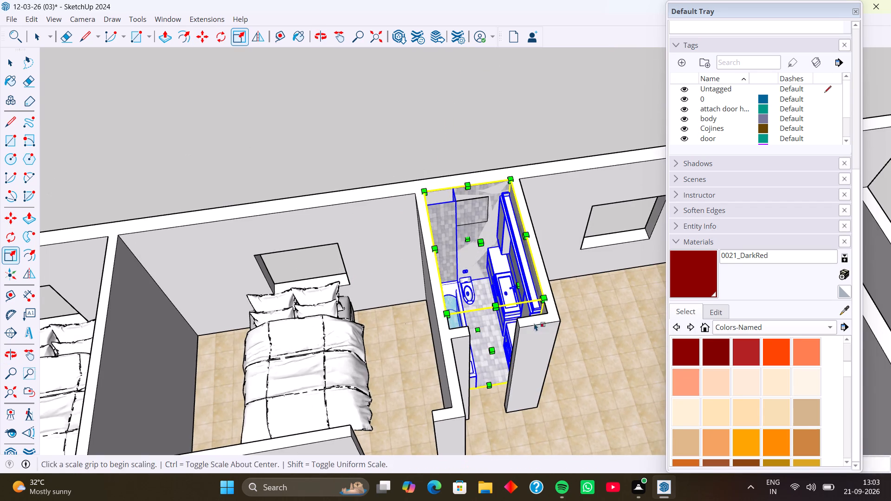
{"action": "middle_click_drag", "start_coordinate": [531, 324], "coordinate": [478, 321]}
{"action": "key", "text": "m"}
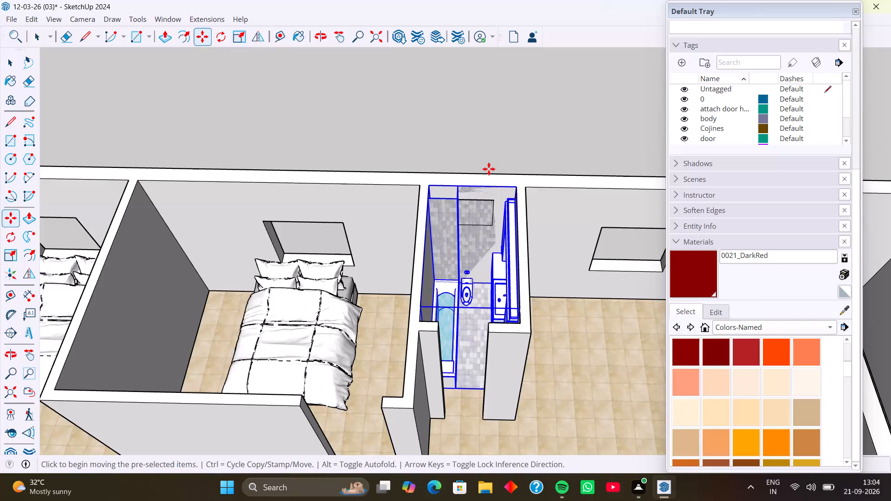
{"action": "left_click", "coordinate": [517, 185]}
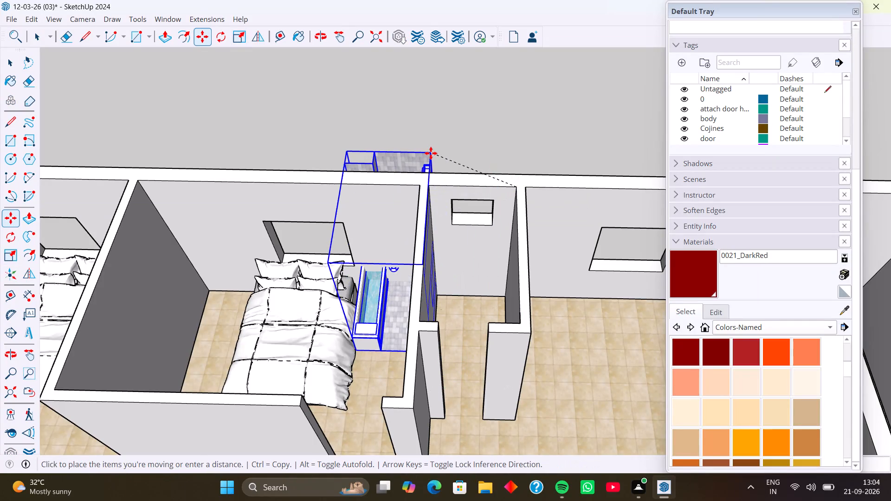
{"action": "scroll", "coordinate": [386, 152], "scroll_direction": "down", "scroll_amount": 5}
{"action": "middle_click_drag", "start_coordinate": [313, 183], "coordinate": [347, 197]}
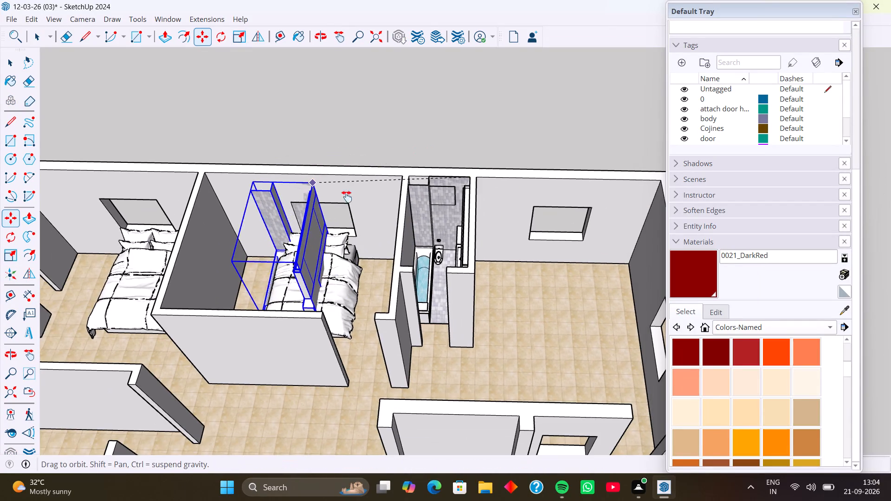
{"action": "middle_click_drag", "start_coordinate": [347, 197], "coordinate": [520, 292]}
{"action": "middle_click_drag", "start_coordinate": [206, 222], "coordinate": [413, 194], "text": "shift"}
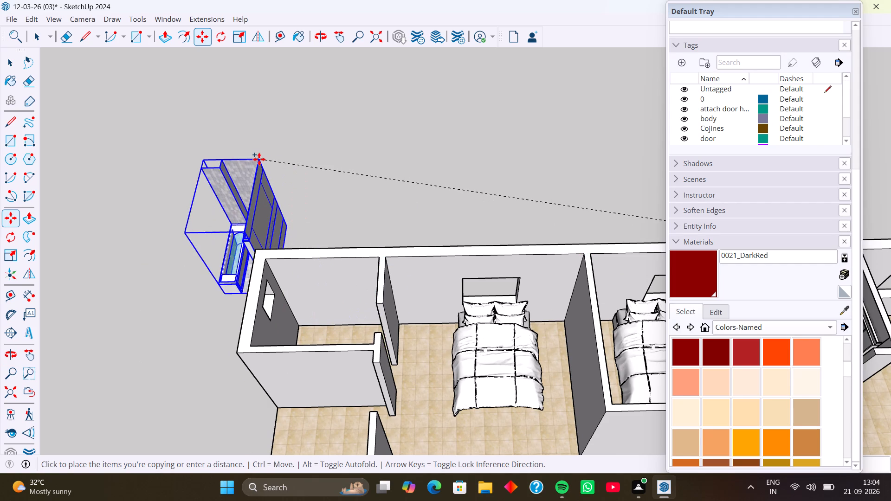
{"action": "left_click", "coordinate": [259, 159]}
{"action": "middle_click_drag", "start_coordinate": [314, 196], "coordinate": [235, 203]}
{"action": "scroll", "coordinate": [440, 276], "scroll_direction": "down", "scroll_amount": 5}
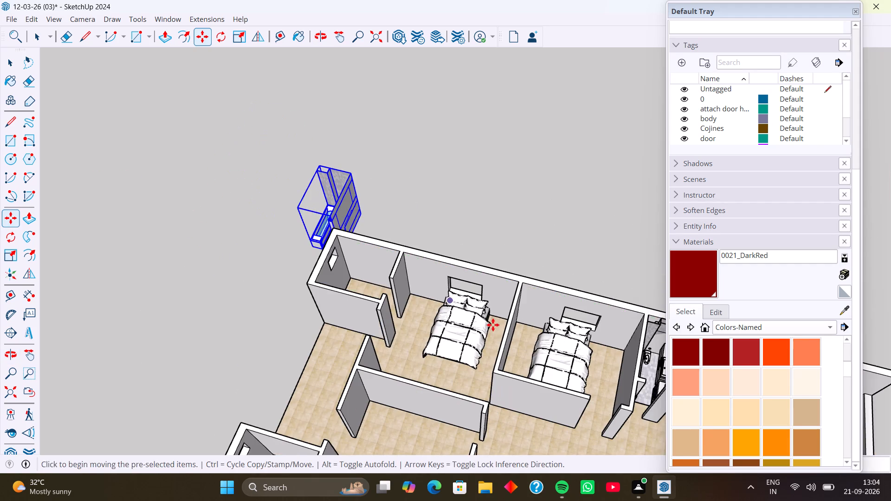
Explode the bathroom group placed inside the narrow room beside the bedroom.
{"action": "middle_click_drag", "start_coordinate": [486, 326], "coordinate": [318, 283]}
{"action": "middle_click_drag", "start_coordinate": [475, 352], "coordinate": [445, 316]}
{"action": "scroll", "coordinate": [478, 282], "scroll_direction": "up", "scroll_amount": 8}
{"action": "middle_click_drag", "start_coordinate": [517, 329], "coordinate": [591, 314]}
{"action": "middle_click_drag", "start_coordinate": [542, 305], "coordinate": [602, 292]}
{"action": "scroll", "coordinate": [589, 295], "scroll_direction": "up", "scroll_amount": 1}
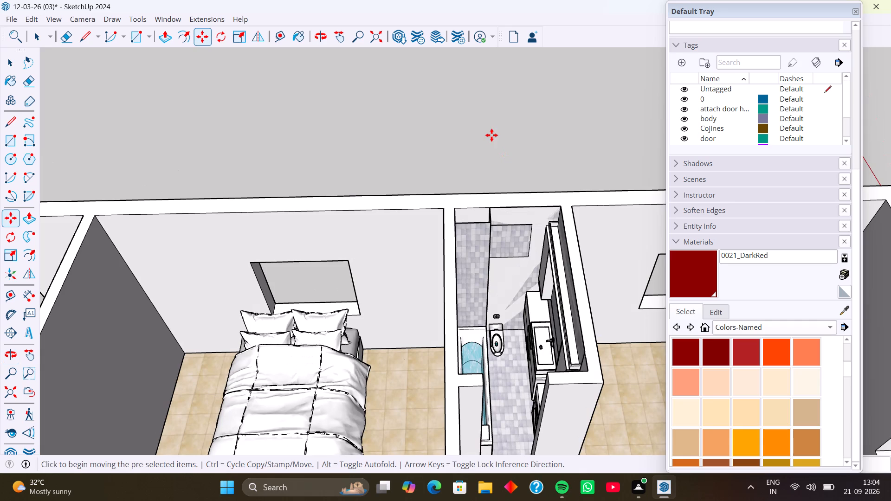
{"action": "key", "text": "space"}
{"action": "left_click", "coordinate": [472, 277]}
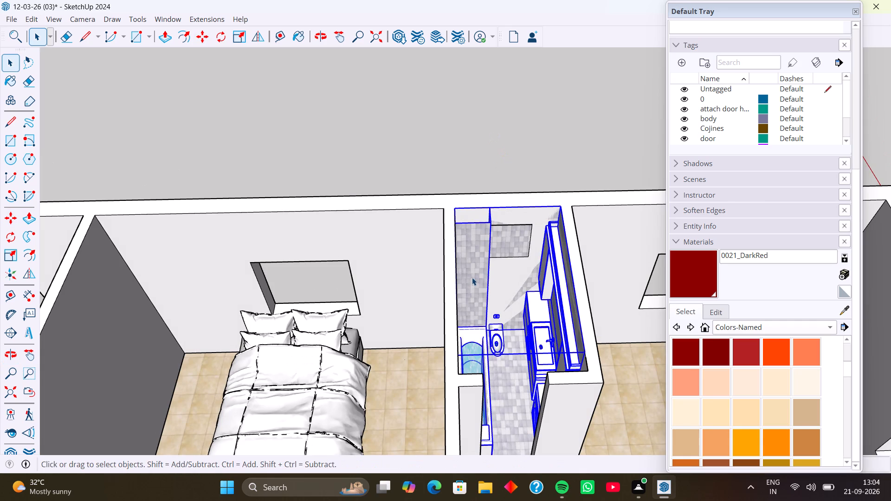
{"action": "right_click", "coordinate": [474, 279]}
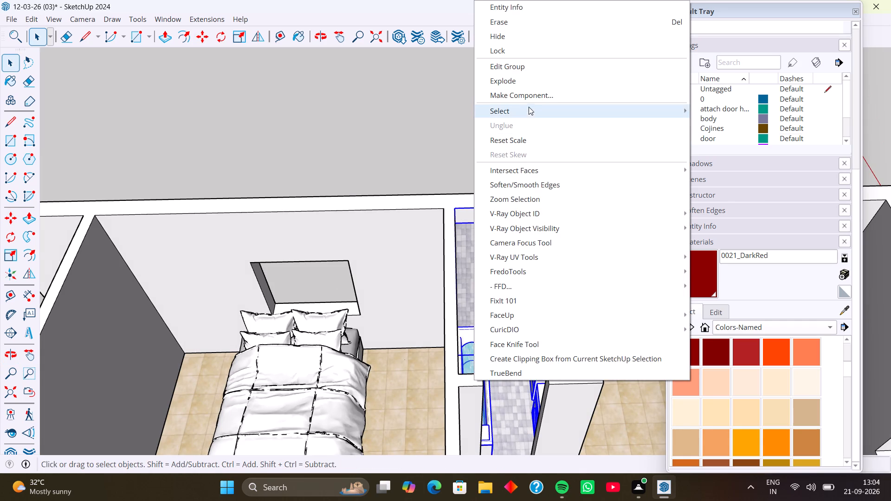
{"action": "left_click", "coordinate": [527, 84]}
{"action": "left_click", "coordinate": [524, 143]}
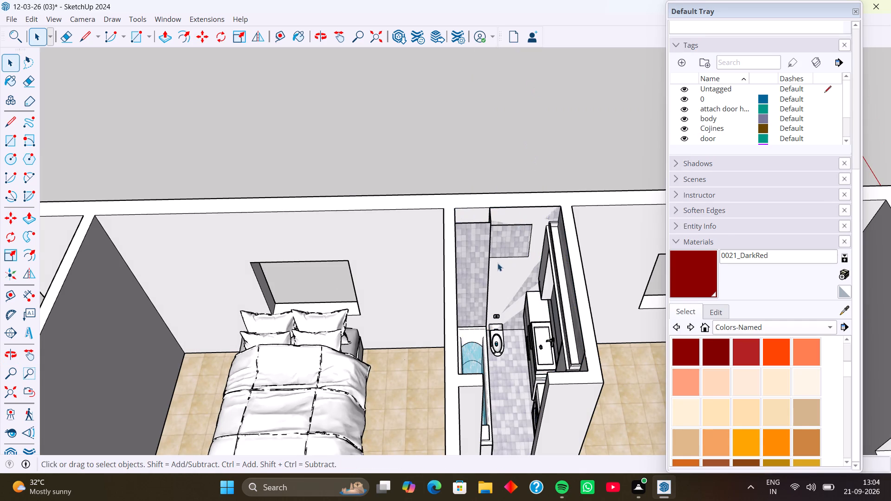
Delete the tiled faces behind the bathtub and toilet, plus the narrow face between them, to uncover the room's window.
{"action": "left_click", "coordinate": [474, 269]}
{"action": "key", "text": "Delete"}
{"action": "left_click", "coordinate": [500, 244]}
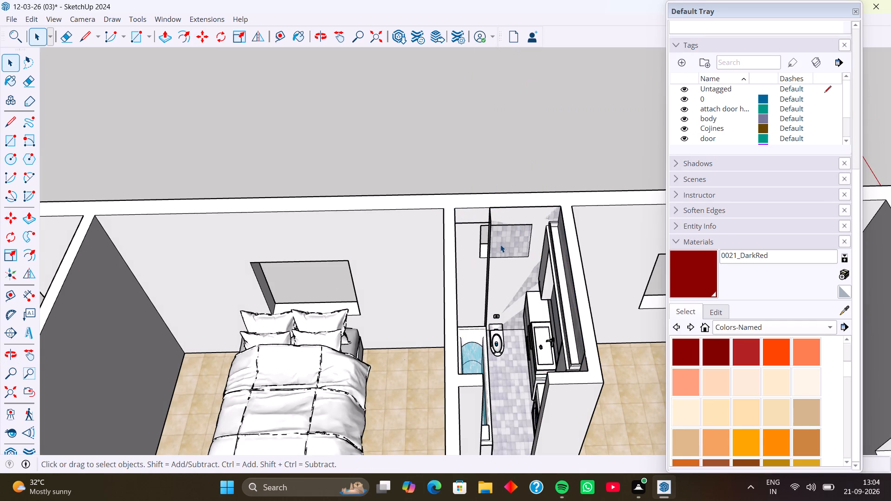
{"action": "key", "text": "Delete"}
{"action": "left_click", "coordinate": [486, 264]}
{"action": "key", "text": "Delete"}
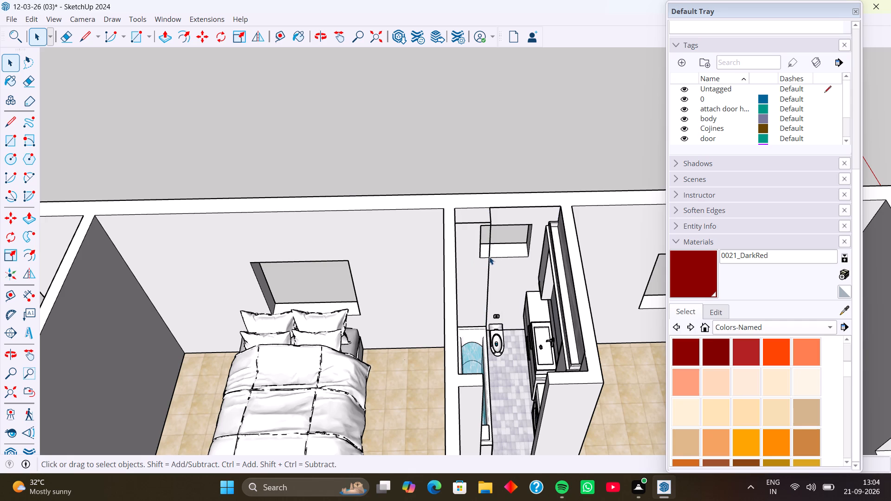
Delete the leftover vertical and horizontal edges of the removed tiling on the window wall.
{"action": "left_click", "coordinate": [490, 257]}
{"action": "key", "text": "Delete"}
{"action": "left_click", "coordinate": [479, 223]}
{"action": "key", "text": "Delete"}
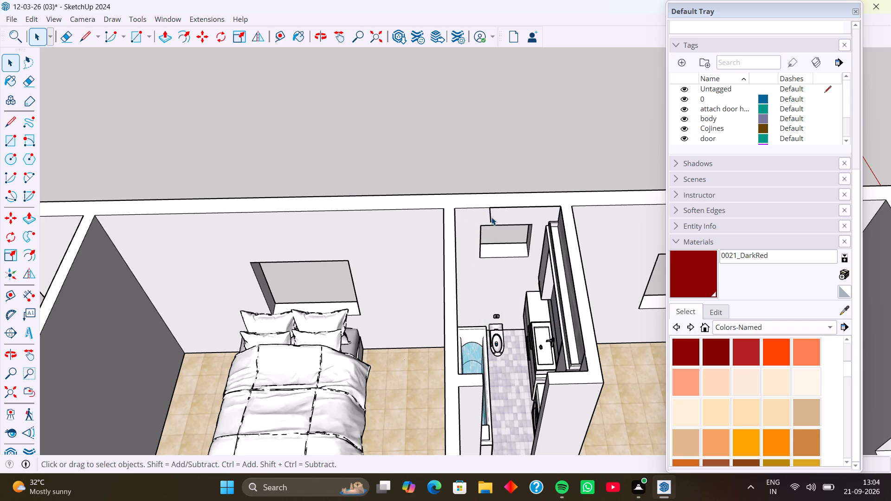
{"action": "left_click", "coordinate": [491, 217]}
{"action": "key", "text": "Delete"}
Delete the tiled wall face behind the vanity and mirror cabinets in the narrow bathroom.
{"action": "middle_click_drag", "start_coordinate": [527, 288], "coordinate": [640, 274]}
{"action": "middle_click_drag", "start_coordinate": [582, 277], "coordinate": [665, 272]}
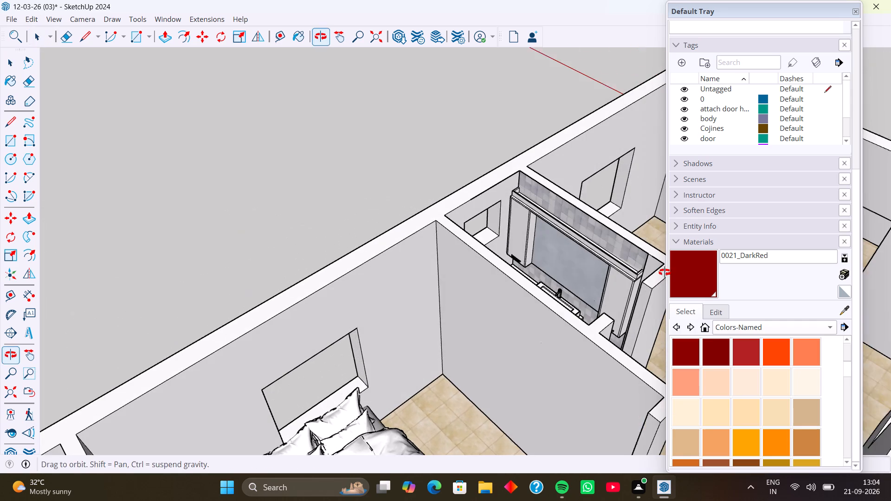
{"action": "middle_click_drag", "start_coordinate": [665, 272], "coordinate": [641, 273]}
{"action": "left_click", "coordinate": [593, 226]}
{"action": "key", "text": "Delete"}
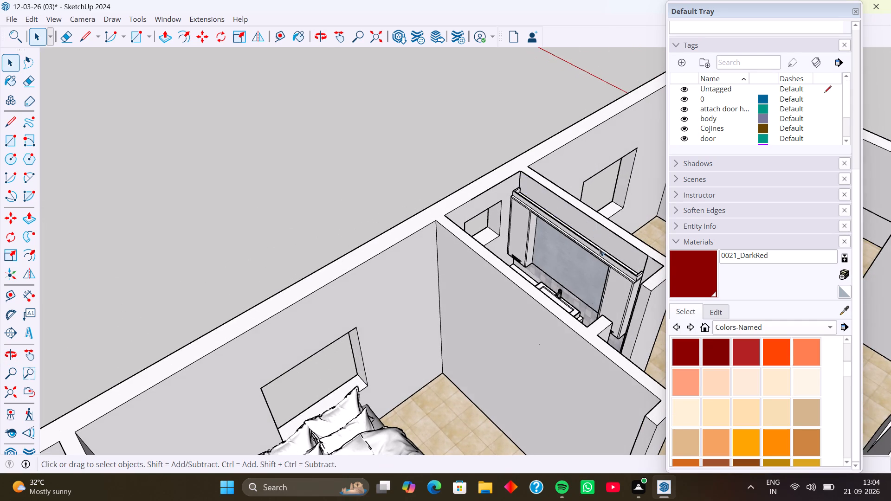
{"action": "middle_click_drag", "start_coordinate": [600, 301], "coordinate": [485, 304]}
{"action": "scroll", "coordinate": [555, 324], "scroll_direction": "up", "scroll_amount": 7}
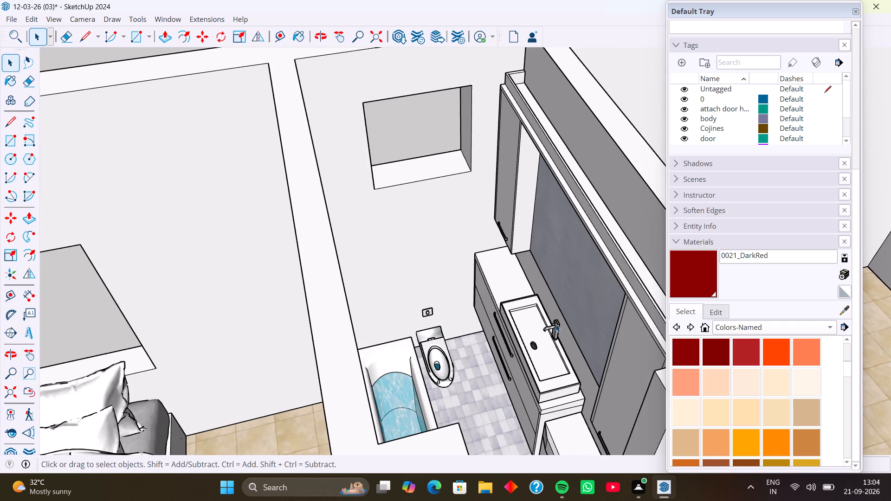
Rotate the spare bathroom group outside the house a quarter turn about its lower corner.
{"action": "scroll", "coordinate": [530, 328], "scroll_direction": "down", "scroll_amount": 7}
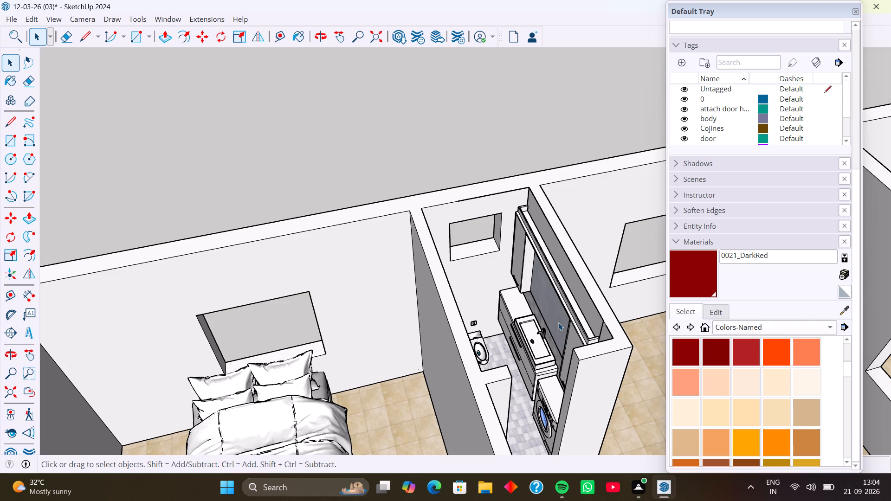
{"action": "middle_click_drag", "start_coordinate": [560, 338], "coordinate": [472, 358]}
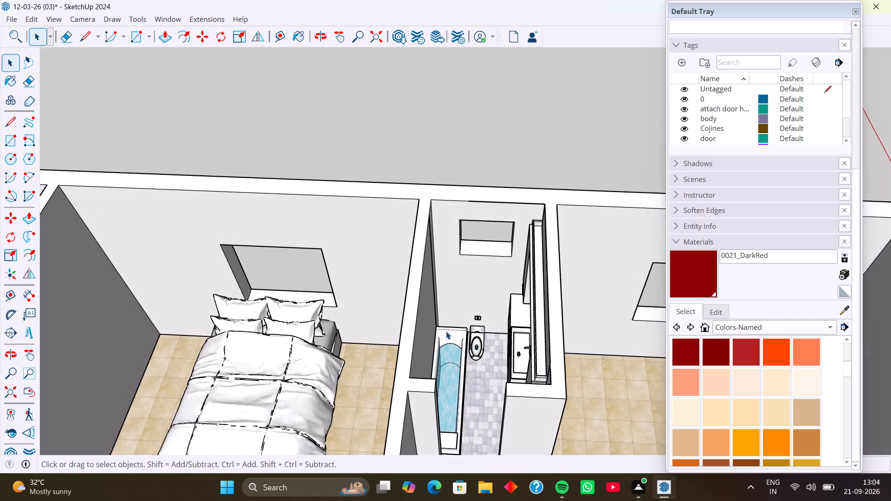
{"action": "scroll", "coordinate": [445, 331], "scroll_direction": "down", "scroll_amount": 10}
{"action": "middle_click_drag", "start_coordinate": [394, 354], "coordinate": [652, 365]}
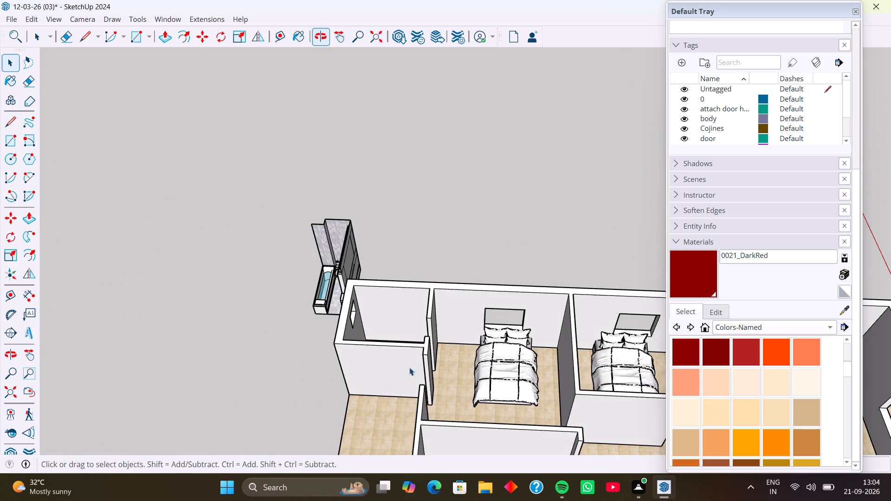
{"action": "middle_click_drag", "start_coordinate": [364, 331], "coordinate": [450, 328]}
{"action": "scroll", "coordinate": [400, 282], "scroll_direction": "up", "scroll_amount": 5}
{"action": "left_click", "coordinate": [403, 278]}
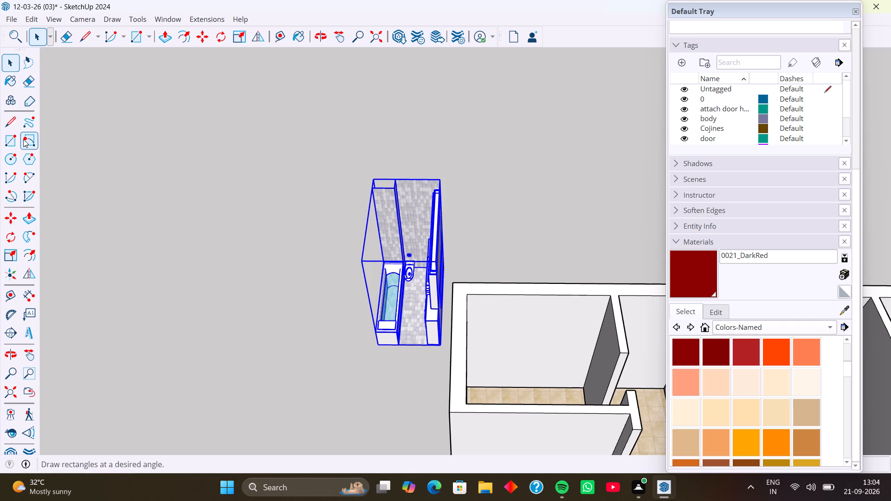
{"action": "left_click", "coordinate": [15, 239]}
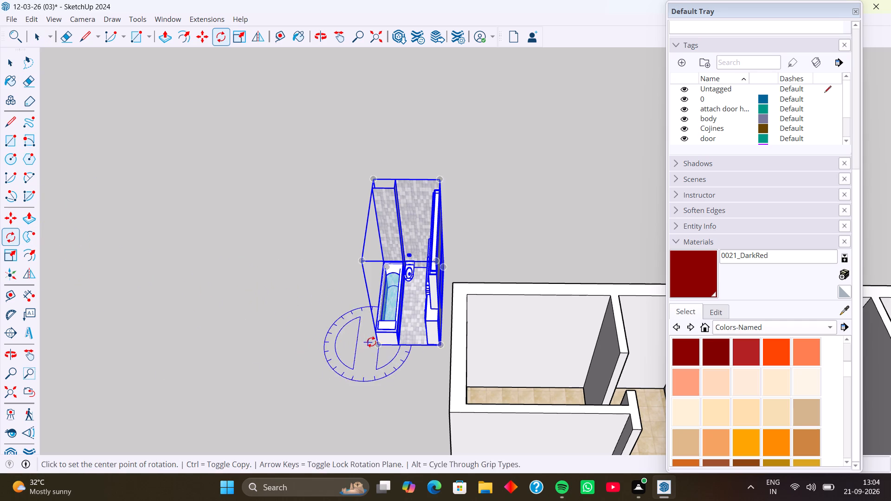
{"action": "left_click", "coordinate": [378, 341]}
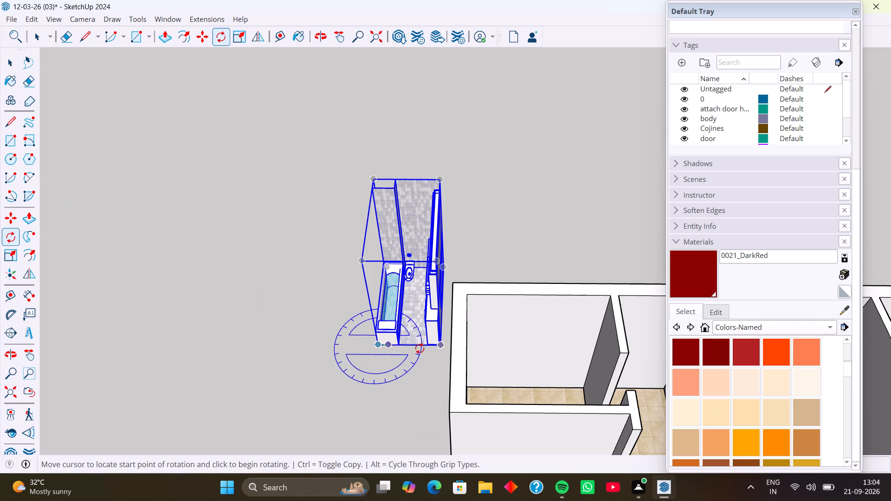
{"action": "left_click", "coordinate": [446, 347]}
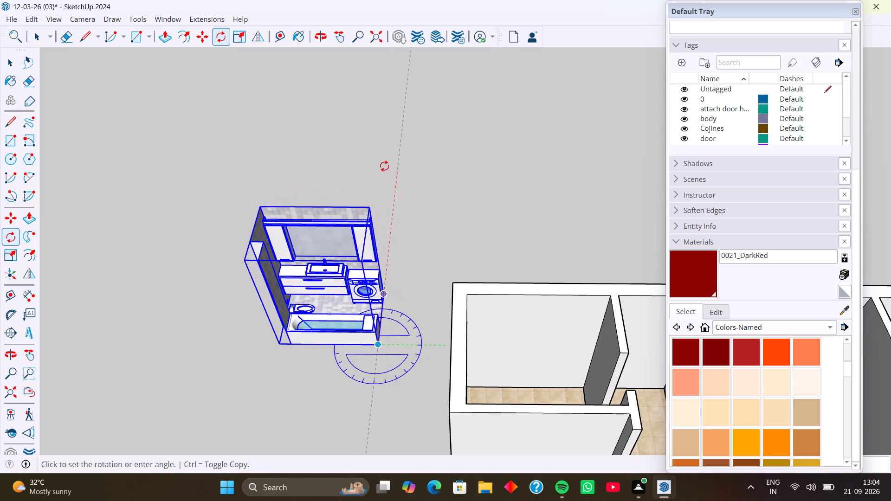
{"action": "left_click", "coordinate": [399, 160]}
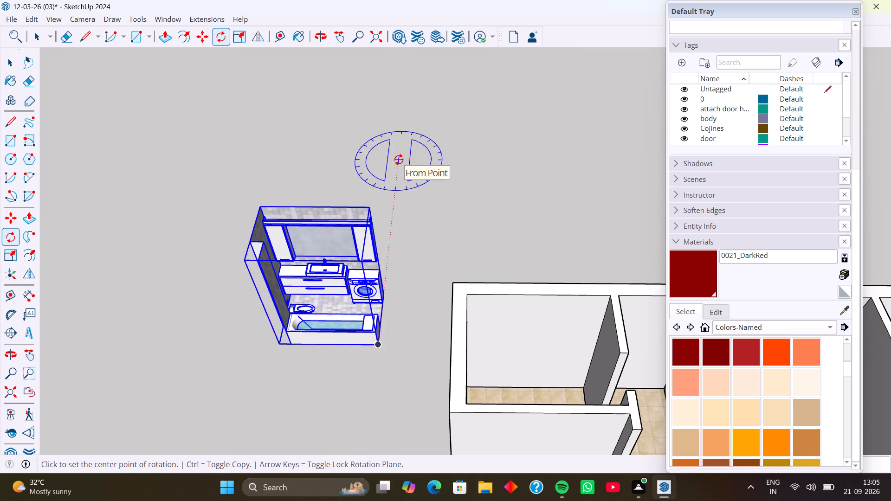
Move the rotated bathroom group into the empty corner room, matching its corner to the room's inner wall corner.
{"action": "key", "text": "m"}
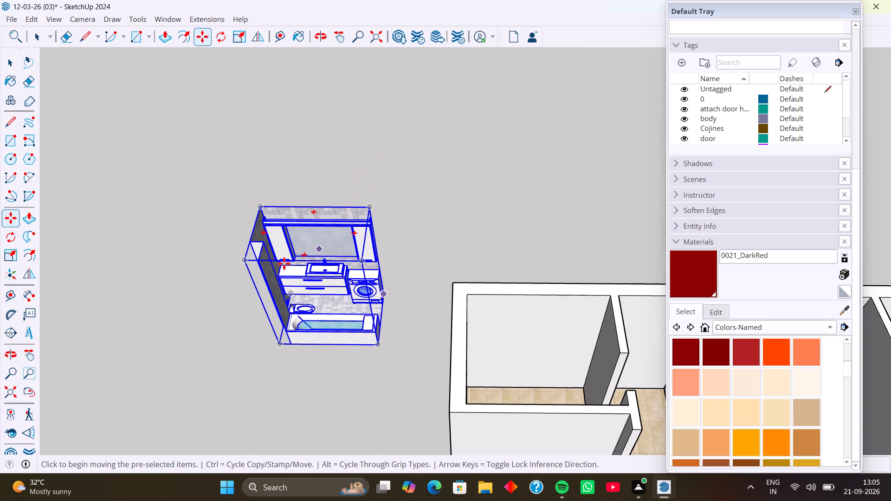
{"action": "left_click", "coordinate": [244, 261]}
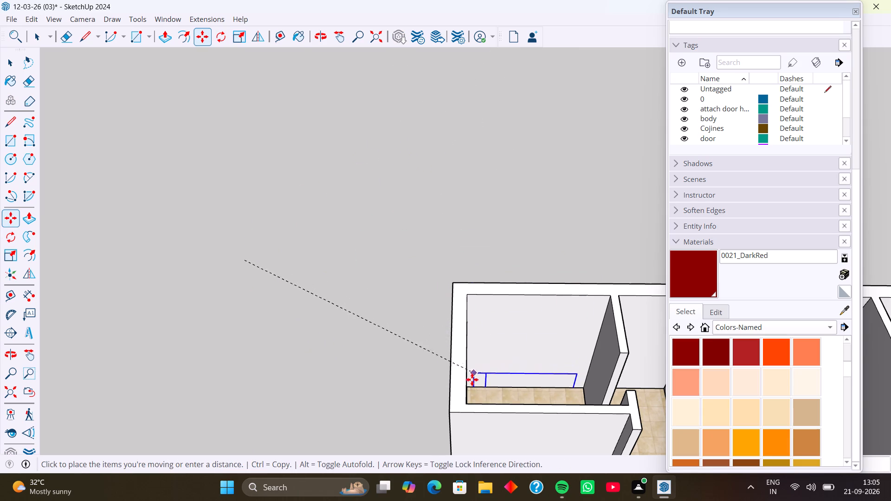
{"action": "left_click", "coordinate": [467, 402]}
Scale the bathroom group wider in one direction so its vanity side meets the corner room's outer wall.
{"action": "middle_click_drag", "start_coordinate": [484, 389], "coordinate": [329, 395]}
{"action": "middle_click_drag", "start_coordinate": [408, 397], "coordinate": [360, 400]}
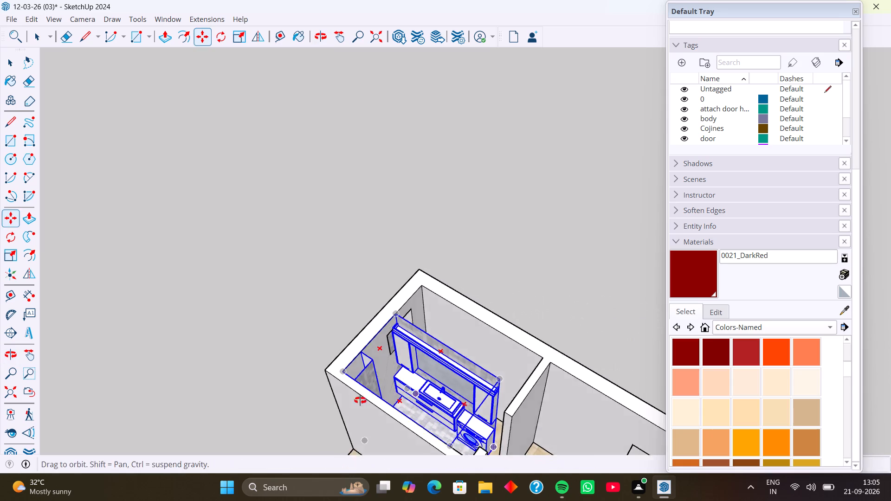
{"action": "middle_click_drag", "start_coordinate": [360, 400], "coordinate": [279, 387]}
{"action": "scroll", "coordinate": [321, 349], "scroll_direction": "up", "scroll_amount": 4}
{"action": "middle_click_drag", "start_coordinate": [367, 372], "coordinate": [339, 251], "text": "shift"}
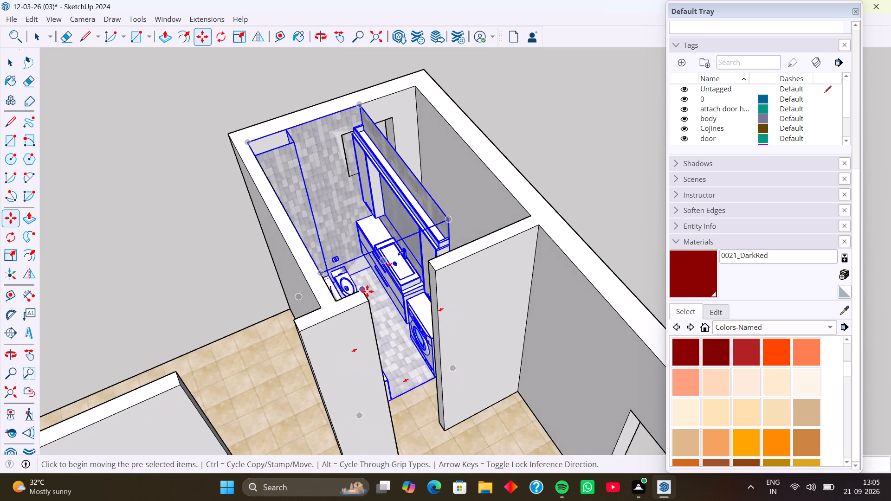
{"action": "middle_click_drag", "start_coordinate": [359, 293], "coordinate": [293, 305]}
{"action": "middle_click_drag", "start_coordinate": [360, 250], "coordinate": [366, 297]}
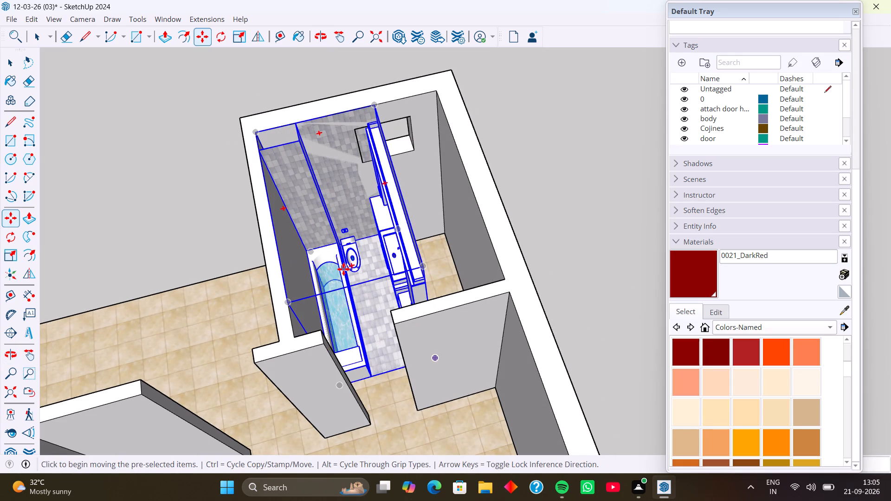
{"action": "key", "text": "s"}
{"action": "middle_click_drag", "start_coordinate": [366, 279], "coordinate": [281, 305]}
{"action": "middle_click_drag", "start_coordinate": [379, 261], "coordinate": [293, 256]}
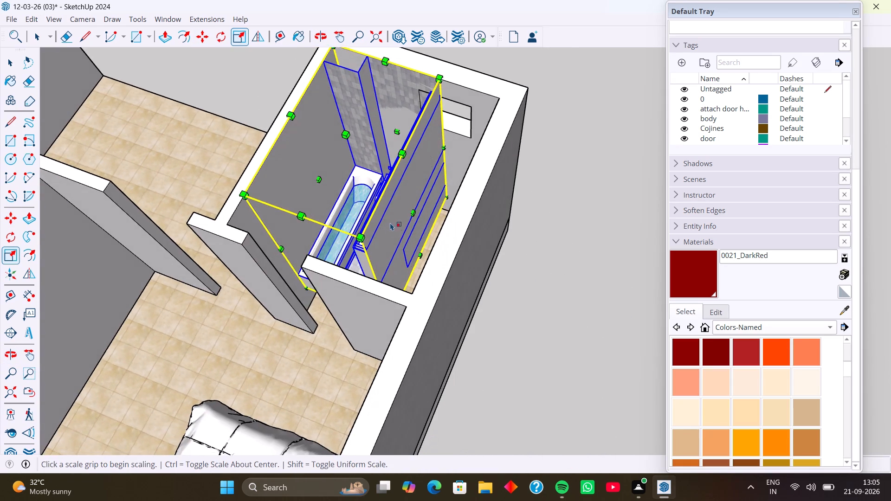
{"action": "scroll", "coordinate": [389, 221], "scroll_direction": "up", "scroll_amount": 3}
{"action": "left_click", "coordinate": [420, 209]}
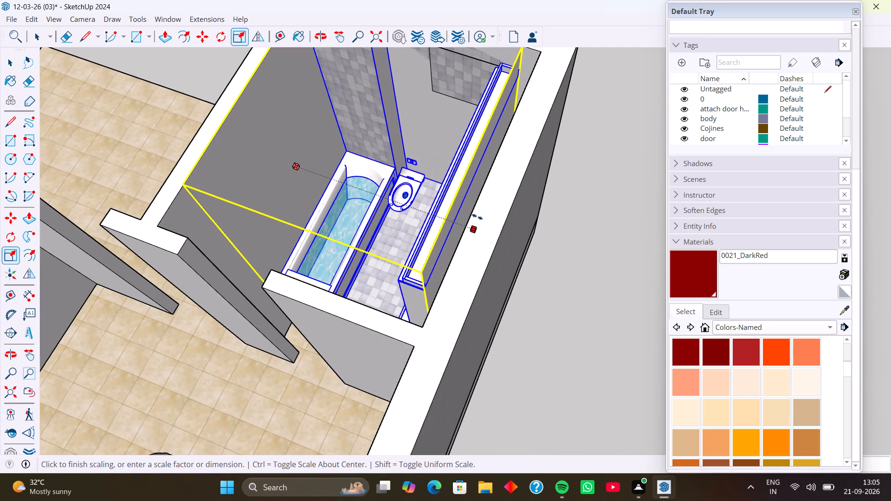
{"action": "left_click", "coordinate": [472, 213]}
{"action": "middle_click_drag", "start_coordinate": [409, 213], "coordinate": [510, 176]}
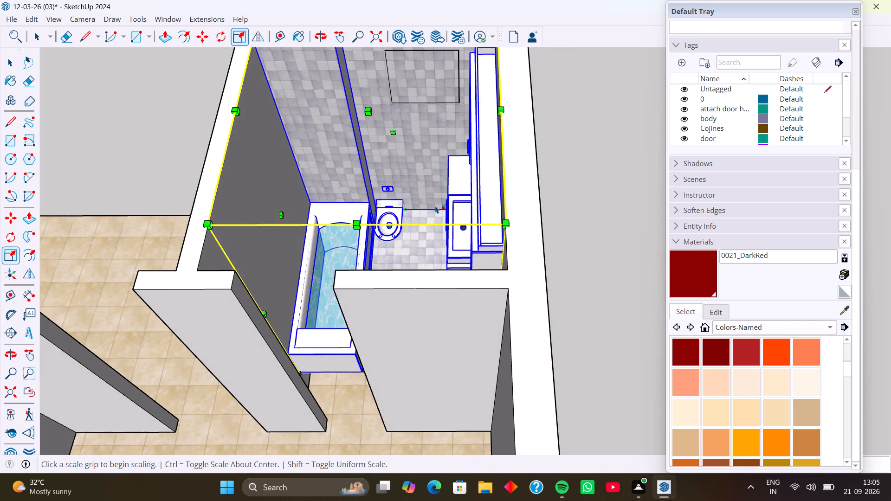
{"action": "scroll", "coordinate": [435, 206], "scroll_direction": "down", "scroll_amount": 9}
{"action": "key", "text": "space"}
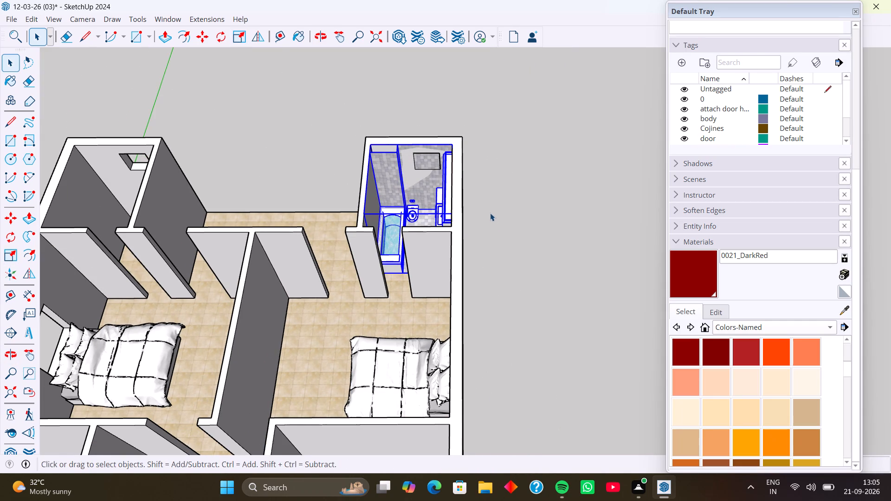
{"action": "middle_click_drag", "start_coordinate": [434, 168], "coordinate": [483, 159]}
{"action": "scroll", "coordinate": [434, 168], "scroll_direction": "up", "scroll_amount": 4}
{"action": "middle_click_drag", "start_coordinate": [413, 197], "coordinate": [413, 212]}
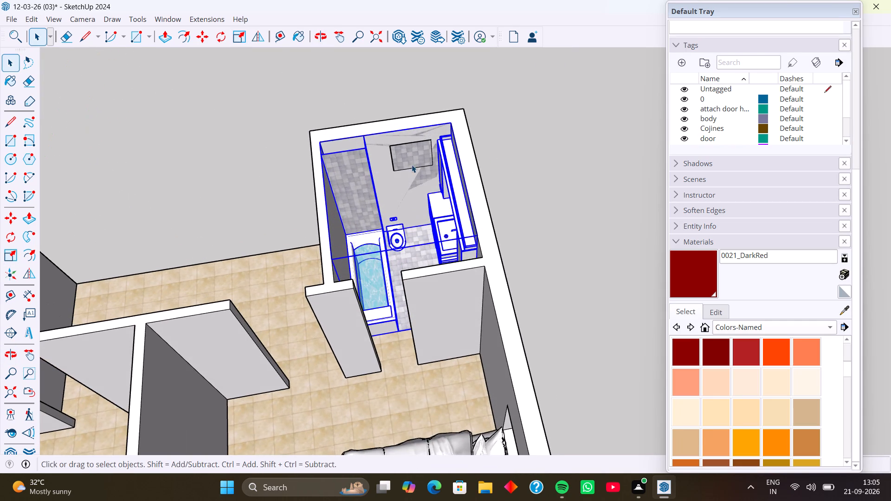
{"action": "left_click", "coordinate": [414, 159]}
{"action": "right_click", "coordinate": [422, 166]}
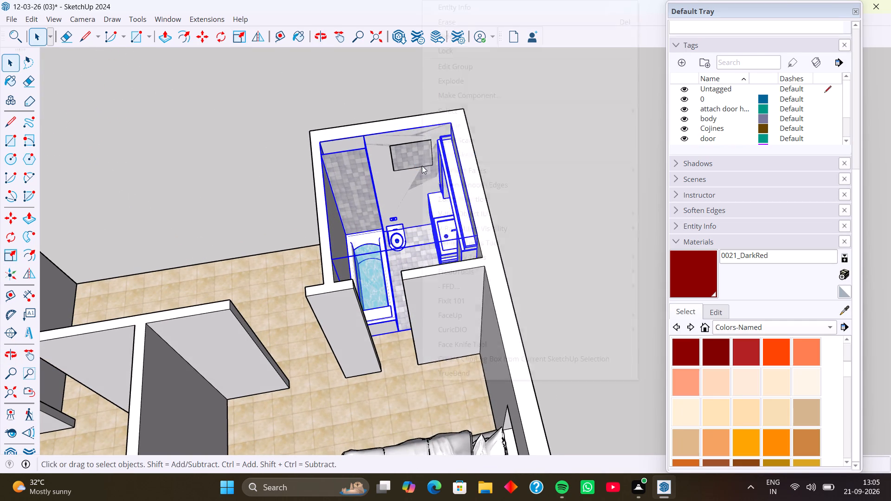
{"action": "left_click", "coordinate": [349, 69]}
Copy the widened bathroom group into the empty room at the opposite corner of the house, matching its inner wall corner.
{"action": "key", "text": "m"}
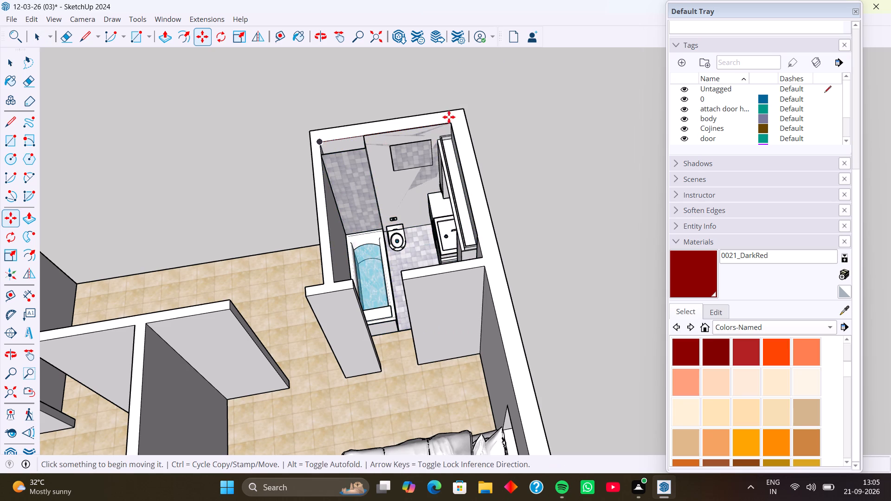
{"action": "left_click", "coordinate": [451, 124]}
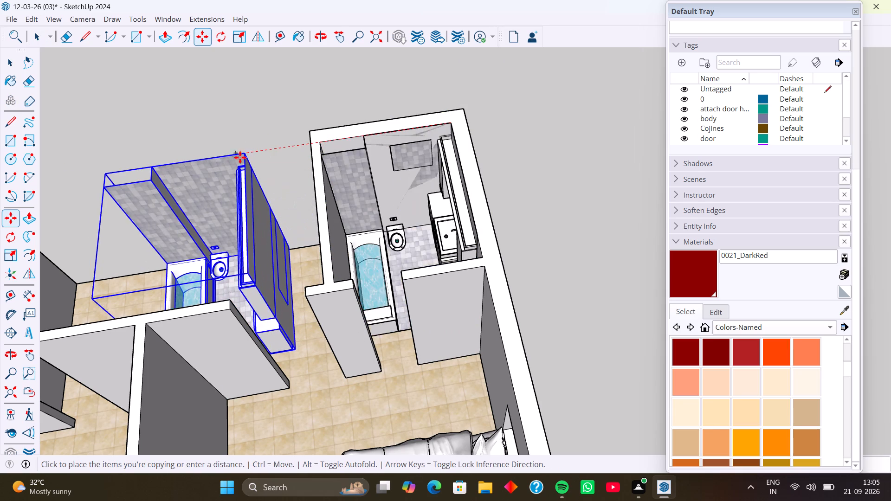
{"action": "scroll", "coordinate": [188, 167], "scroll_direction": "down", "scroll_amount": 4}
{"action": "middle_click_drag", "start_coordinate": [175, 171], "coordinate": [509, 192], "text": "shift"}
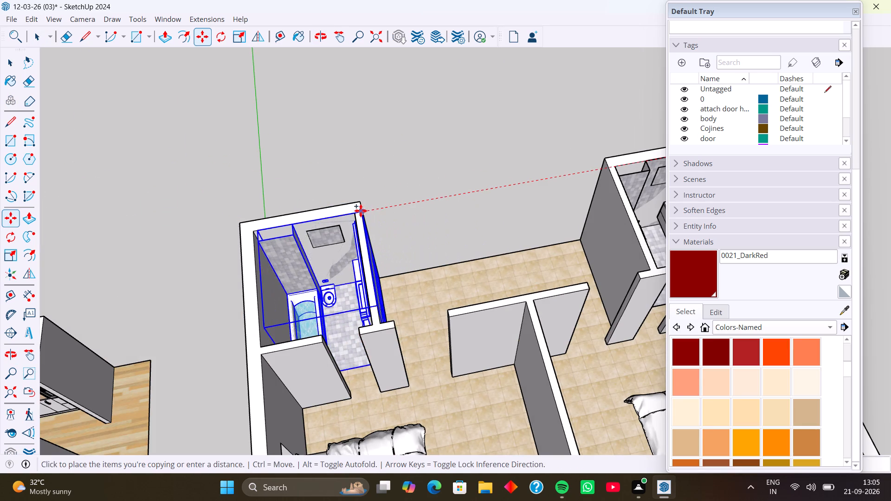
{"action": "left_click", "coordinate": [353, 211]}
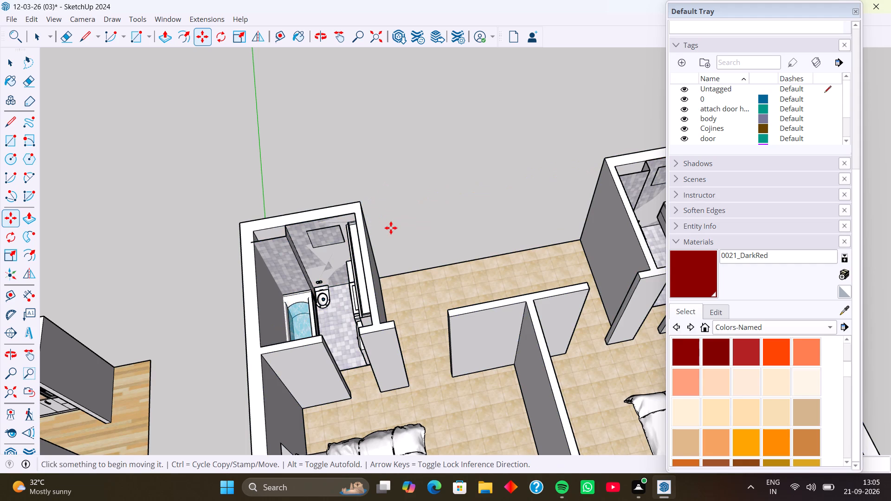
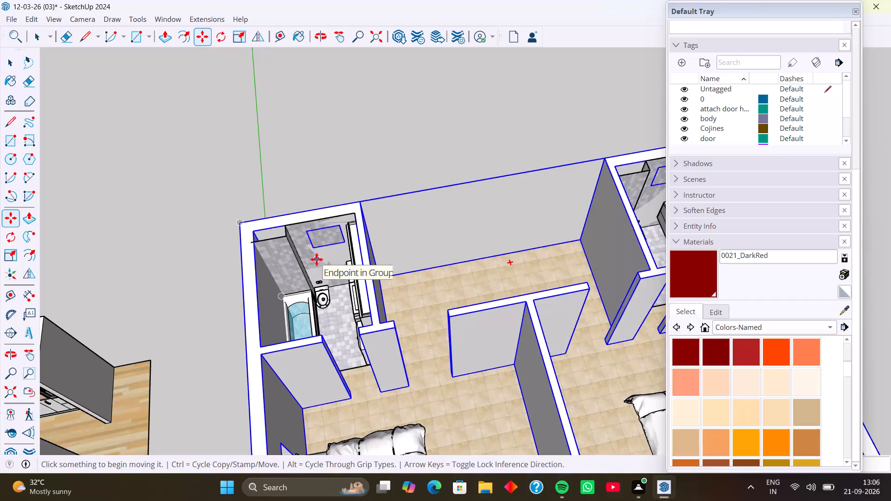
Explode the copied bathroom group in the corner room beside the green axis.
{"action": "key", "text": "space"}
{"action": "left_click", "coordinate": [327, 248]}
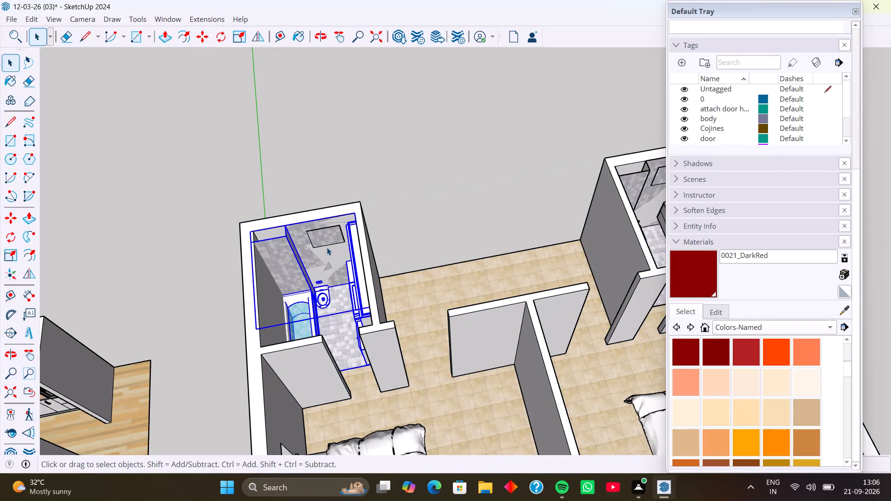
{"action": "left_click", "coordinate": [327, 247]}
{"action": "right_click", "coordinate": [327, 247]}
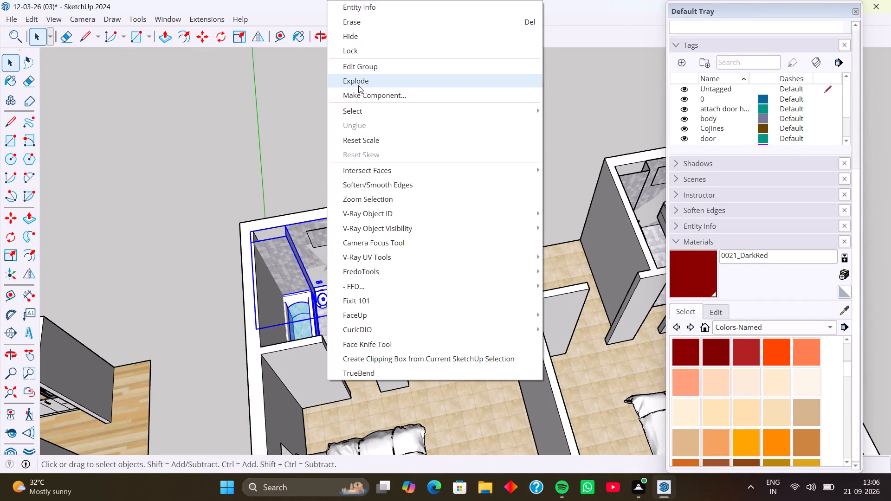
{"action": "left_click", "coordinate": [358, 85]}
{"action": "left_click", "coordinate": [397, 192]}
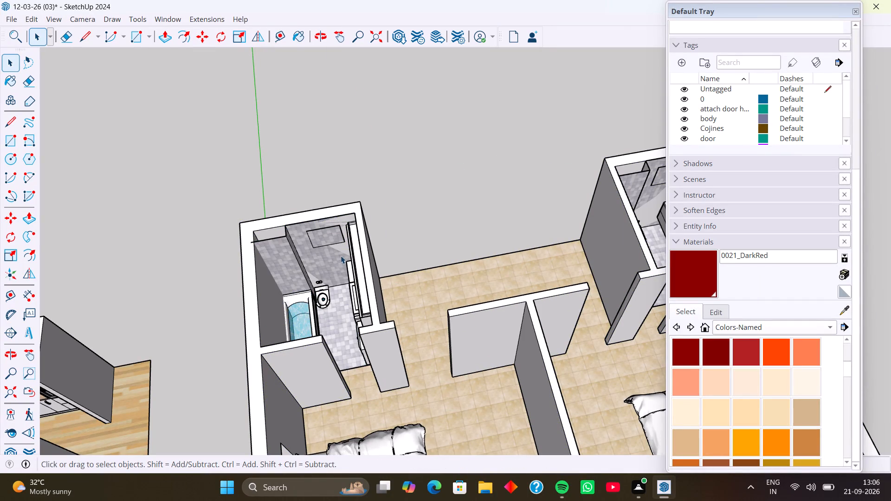
Delete the exploded bathroom's tiled wall faces behind the toilet and bathtub, plus the short edge between them.
{"action": "left_click", "coordinate": [336, 241]}
{"action": "key", "text": "Delete"}
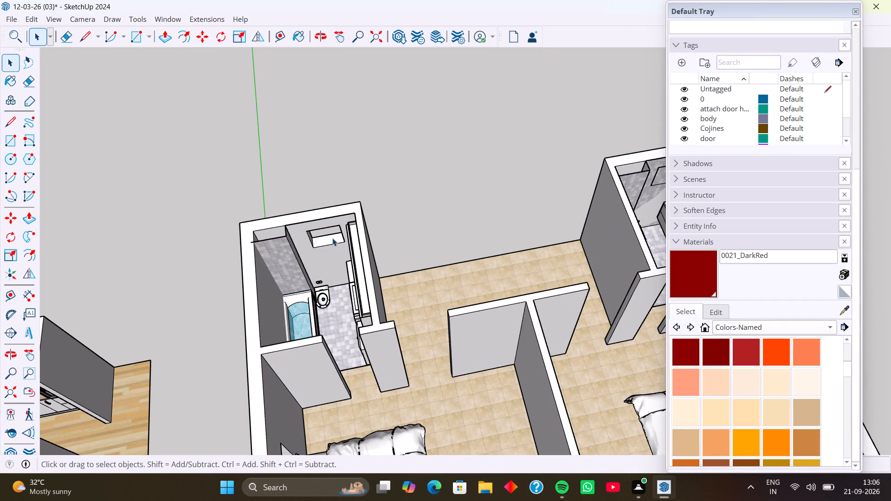
{"action": "left_click", "coordinate": [289, 249]}
{"action": "key", "text": "Delete"}
{"action": "left_click", "coordinate": [291, 248]}
{"action": "key", "text": "Delete"}
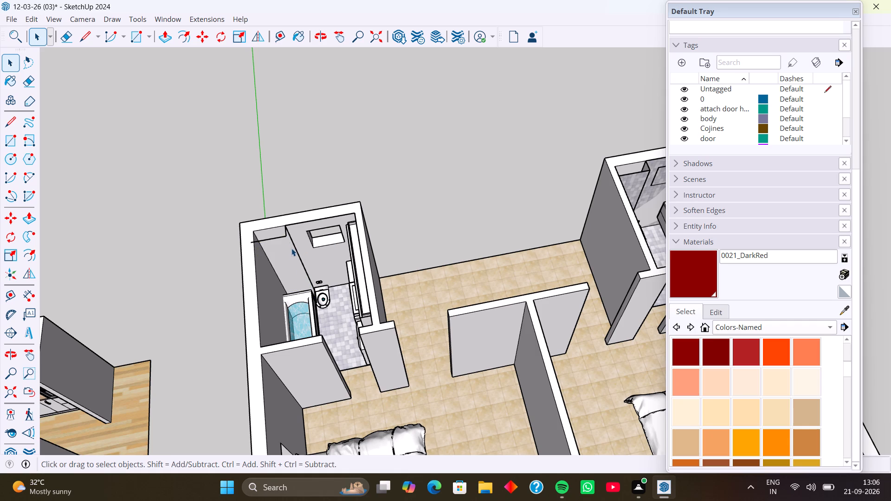
{"action": "left_click", "coordinate": [286, 234]}
{"action": "key", "text": "Delete"}
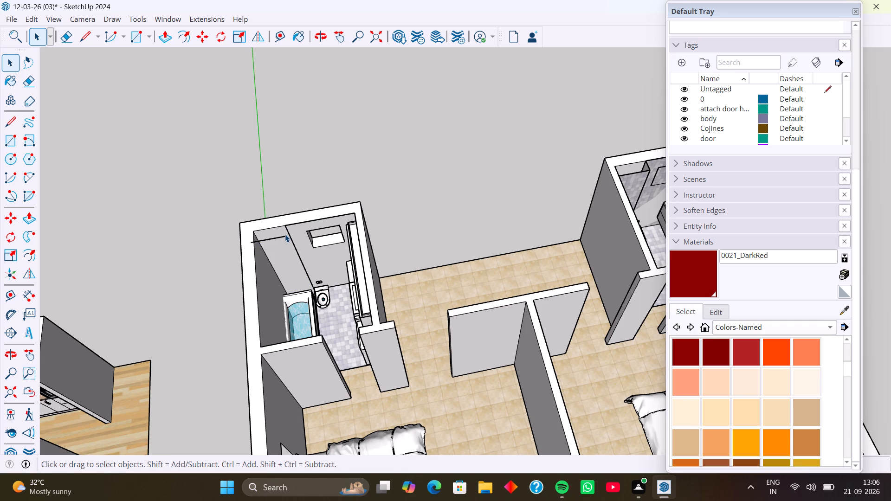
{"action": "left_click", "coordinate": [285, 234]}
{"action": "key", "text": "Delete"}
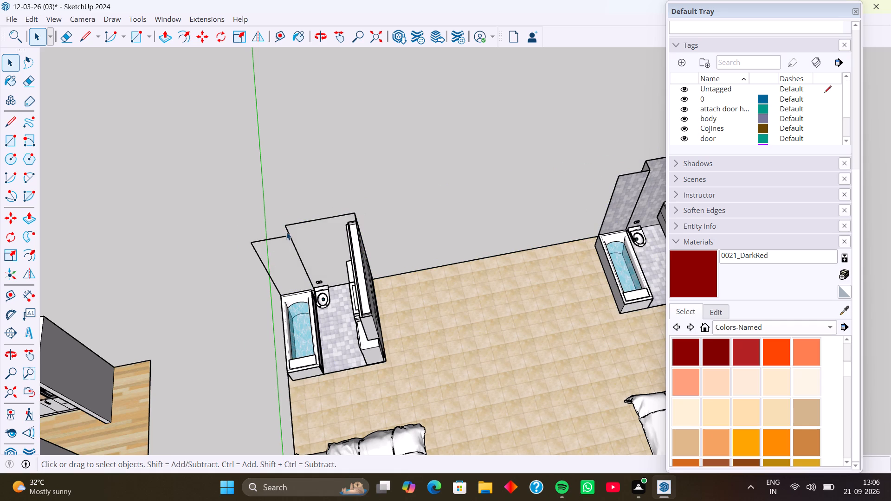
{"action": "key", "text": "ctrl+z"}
Delete the leftover wall outline edges above the bathtub and toilet in the same bathroom.
{"action": "scroll", "coordinate": [278, 238], "scroll_direction": "up", "scroll_amount": 6}
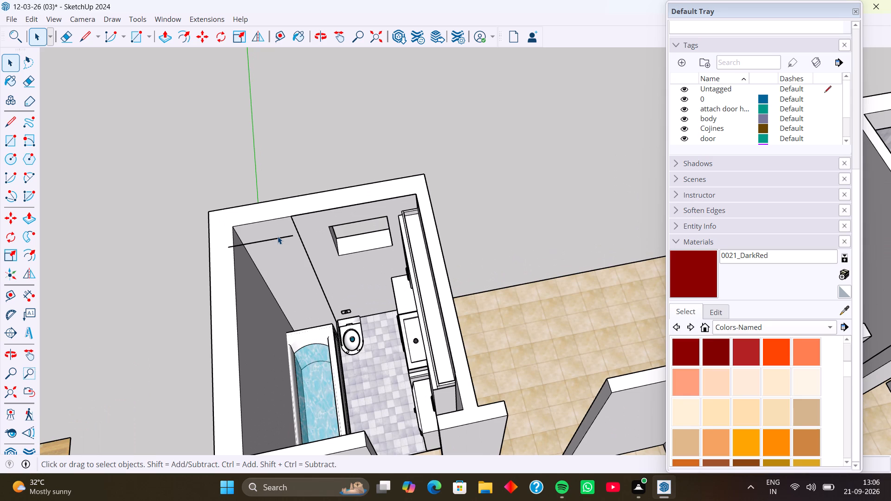
{"action": "left_click", "coordinate": [278, 238]}
{"action": "key", "text": "Delete"}
{"action": "left_click", "coordinate": [301, 241]}
{"action": "key", "text": "Delete"}
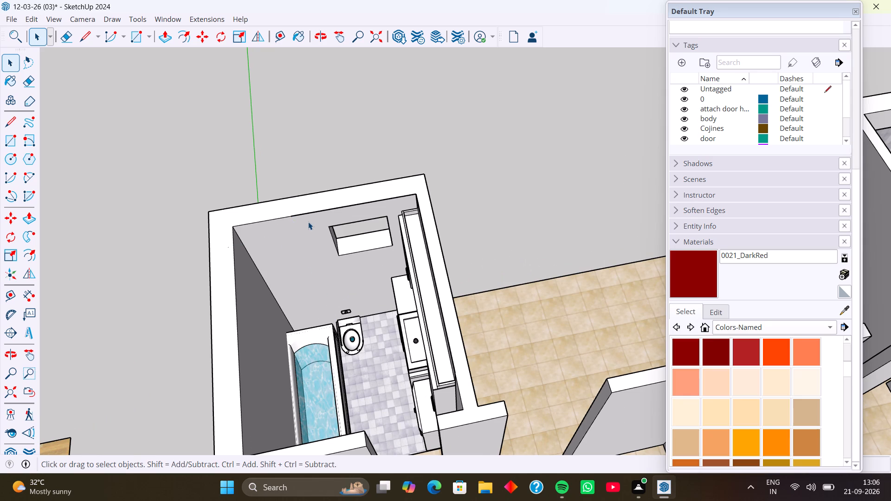
{"action": "left_click", "coordinate": [312, 213]}
{"action": "key", "text": "Delete"}
Examine the cleaned bathroom's window opening, vanity wall and fixtures from several angles.
{"action": "middle_click_drag", "start_coordinate": [394, 300], "coordinate": [484, 235]}
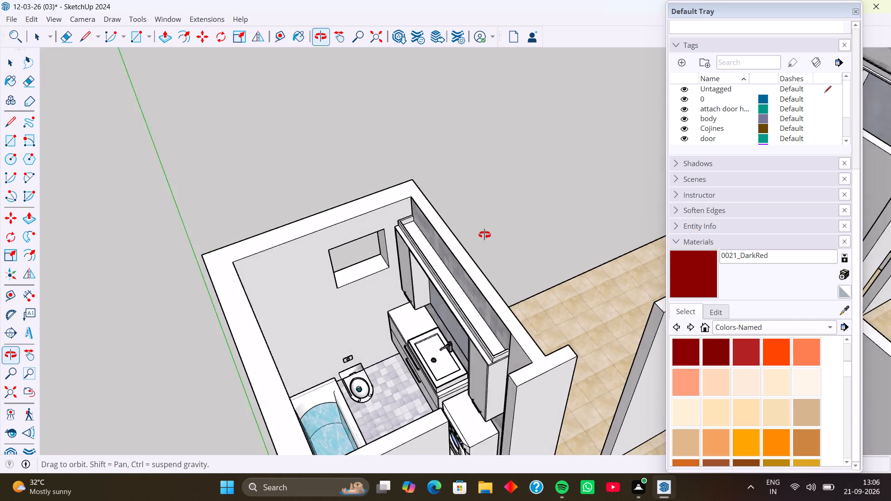
{"action": "middle_click_drag", "start_coordinate": [484, 235], "coordinate": [497, 223]}
{"action": "middle_click_drag", "start_coordinate": [440, 275], "coordinate": [521, 258]}
{"action": "scroll", "coordinate": [495, 265], "scroll_direction": "down", "scroll_amount": 4}
{"action": "middle_click_drag", "start_coordinate": [524, 304], "coordinate": [518, 306]}
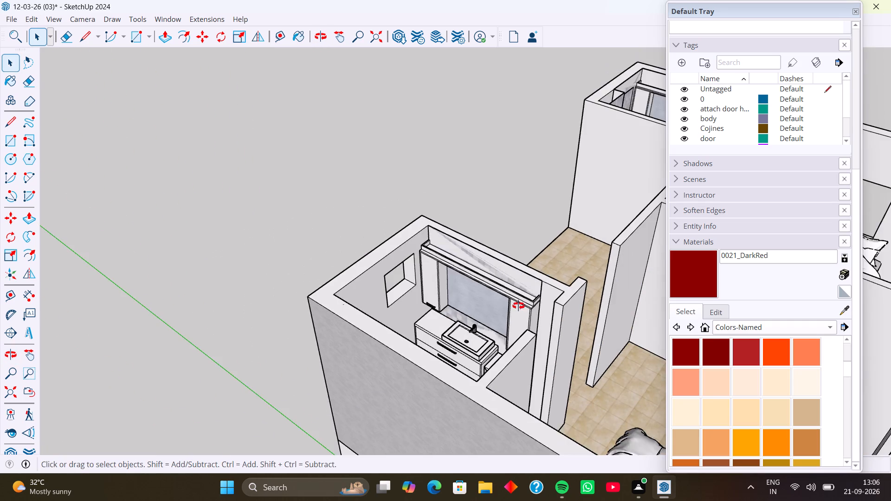
{"action": "middle_click_drag", "start_coordinate": [518, 306], "coordinate": [397, 356]}
{"action": "middle_click_drag", "start_coordinate": [474, 373], "coordinate": [402, 435]}
{"action": "scroll", "coordinate": [406, 340], "scroll_direction": "down", "scroll_amount": 9}
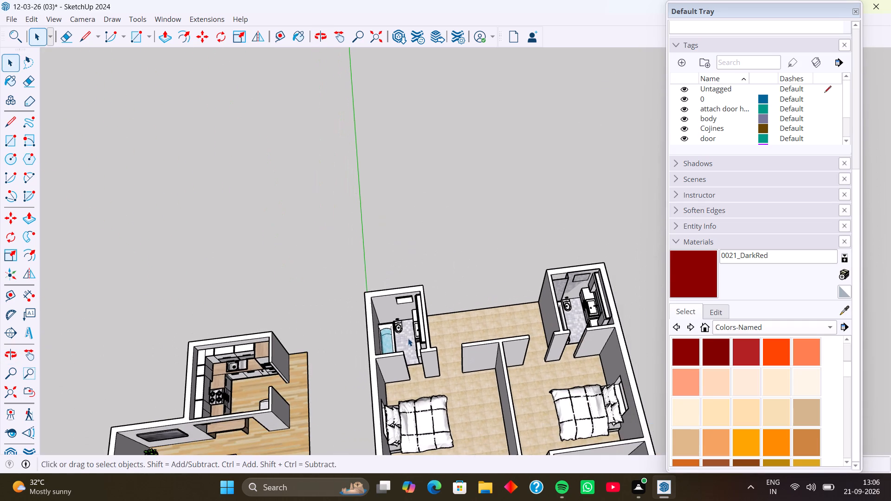
Explode the bathroom group in the other corner room of the house.
{"action": "middle_click_drag", "start_coordinate": [433, 308], "coordinate": [280, 315], "text": "shift"}
{"action": "scroll", "coordinate": [416, 286], "scroll_direction": "up", "scroll_amount": 7}
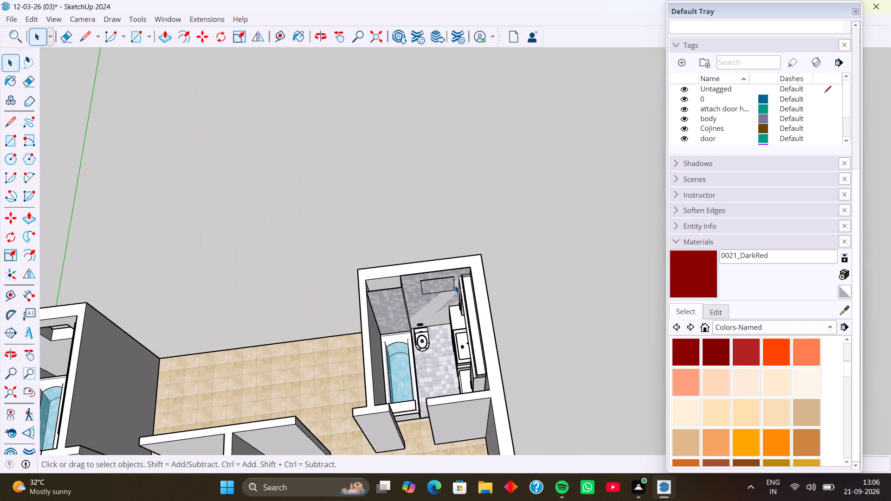
{"action": "left_click", "coordinate": [449, 287]}
{"action": "right_click", "coordinate": [448, 287]}
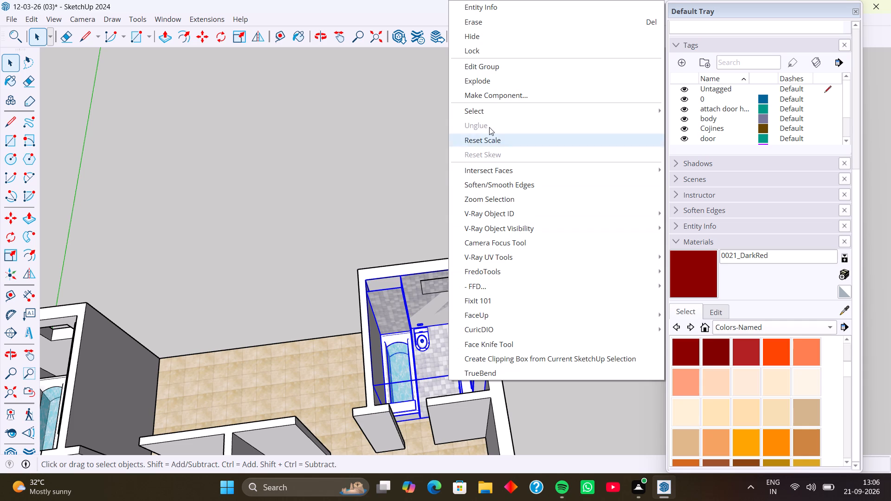
{"action": "left_click", "coordinate": [489, 77]}
{"action": "left_click", "coordinate": [453, 205]}
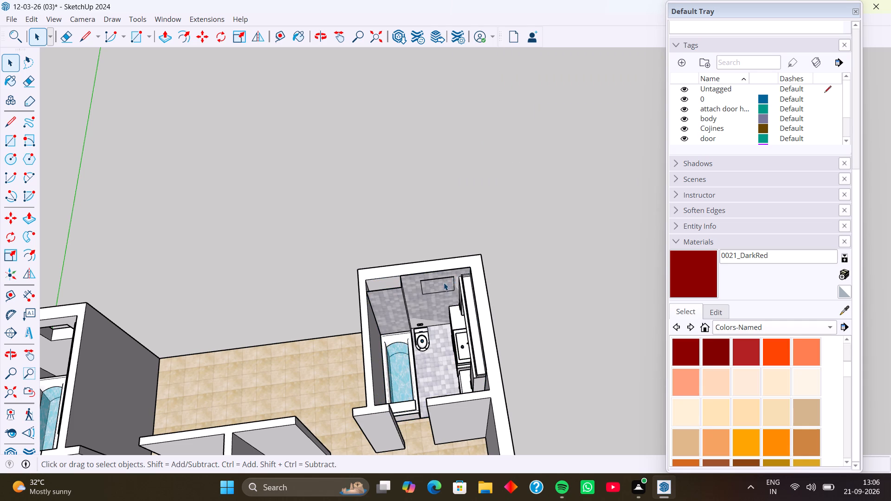
Delete this second bathroom's tiled wall faces behind the toilet and bathtub, along with their shared corner and bathtub-side top edges.
{"action": "left_click", "coordinate": [444, 283]}
{"action": "key", "text": "Delete"}
{"action": "left_click", "coordinate": [393, 314]}
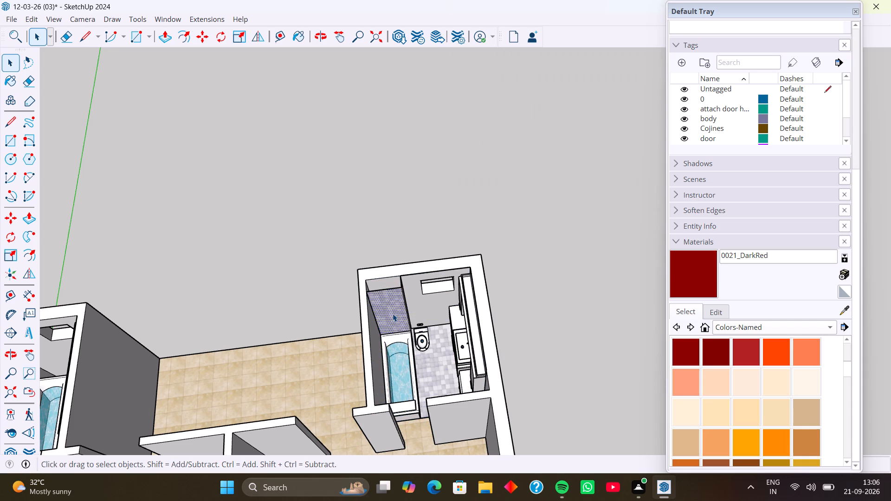
{"action": "key", "text": "Delete"}
{"action": "left_click", "coordinate": [401, 290]}
{"action": "key", "text": "Delete"}
{"action": "left_click", "coordinate": [401, 285]}
{"action": "key", "text": "Delete"}
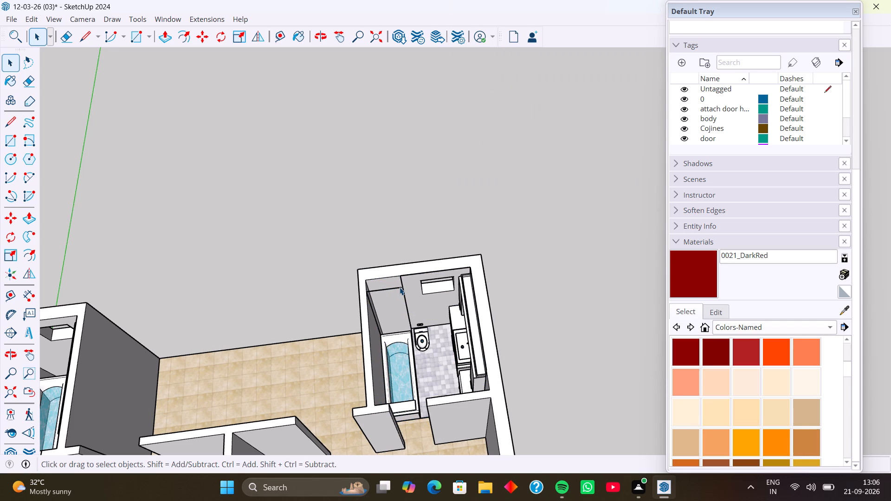
{"action": "left_click", "coordinate": [400, 287]}
{"action": "key", "text": "Delete"}
{"action": "left_click", "coordinate": [404, 293]}
{"action": "key", "text": "Delete"}
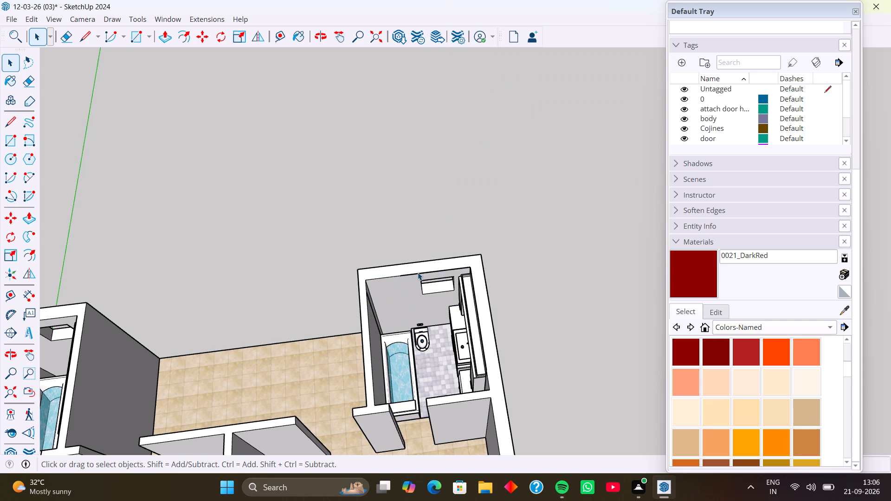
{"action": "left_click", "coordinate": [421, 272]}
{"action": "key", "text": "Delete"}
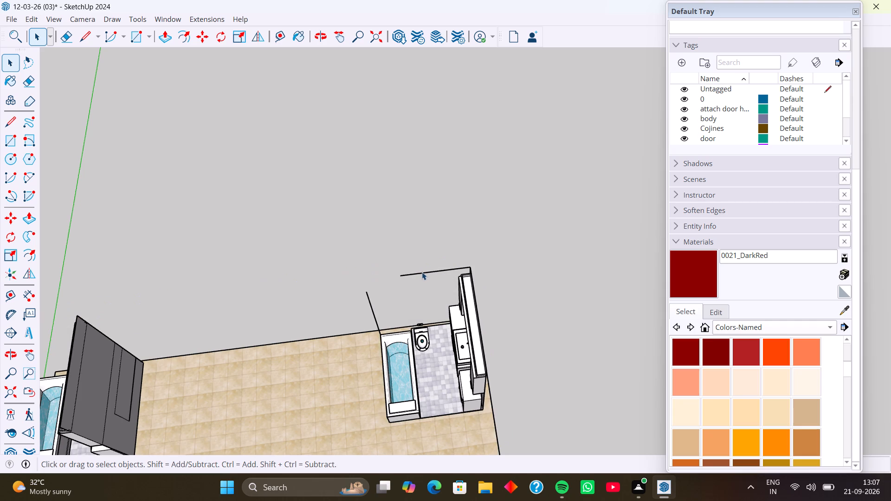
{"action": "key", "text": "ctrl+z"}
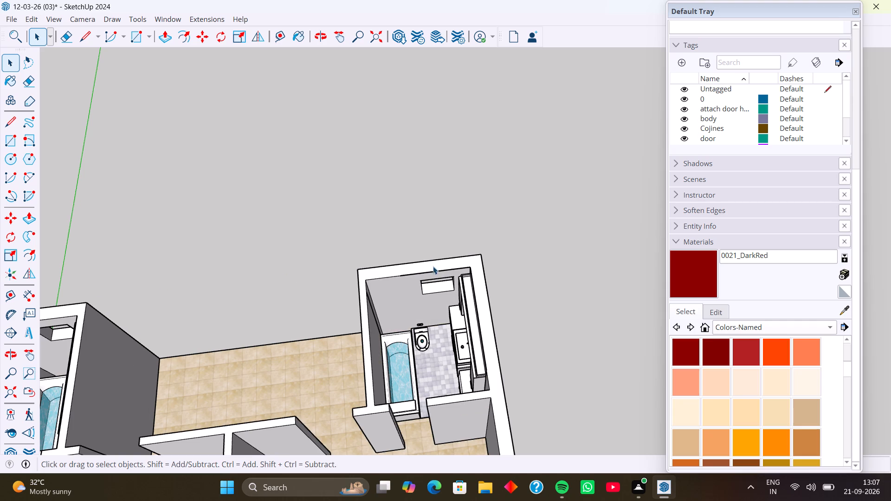
Delete the remaining wall outline edges above the window and beside the bathtub in the second bathroom.
{"action": "left_click", "coordinate": [434, 272]}
{"action": "key", "text": "Delete"}
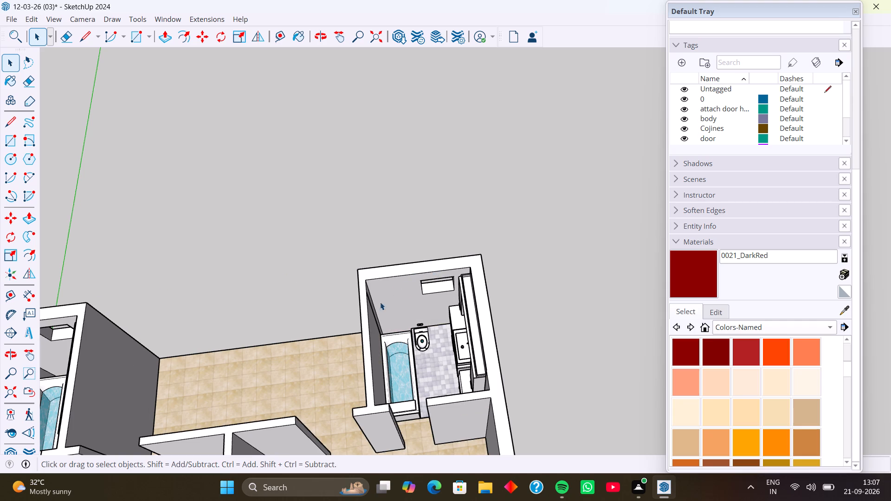
{"action": "left_click", "coordinate": [374, 309]}
{"action": "key", "text": "Delete"}
Examine the second cleaned bathroom and its fit within the house walls from several angles.
{"action": "middle_click_drag", "start_coordinate": [412, 309], "coordinate": [502, 244]}
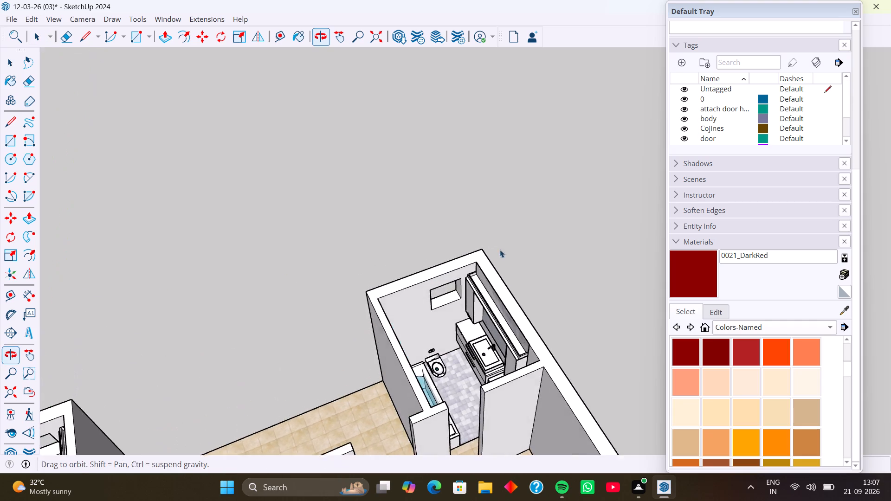
{"action": "middle_click_drag", "start_coordinate": [469, 295], "coordinate": [547, 271]}
{"action": "middle_click_drag", "start_coordinate": [510, 315], "coordinate": [588, 282]}
{"action": "scroll", "coordinate": [564, 280], "scroll_direction": "down", "scroll_amount": 4}
{"action": "middle_click_drag", "start_coordinate": [579, 326], "coordinate": [533, 341]}
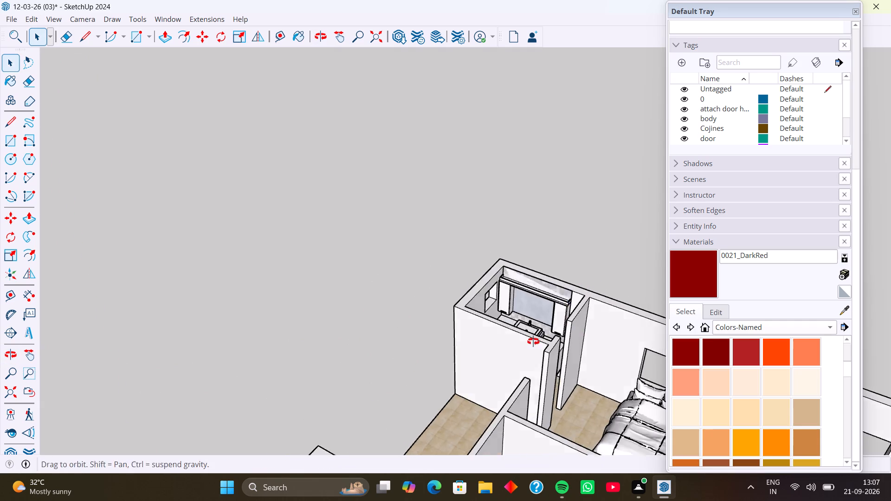
{"action": "middle_click_drag", "start_coordinate": [533, 341], "coordinate": [418, 367]}
{"action": "scroll", "coordinate": [433, 317], "scroll_direction": "down", "scroll_amount": 6}
{"action": "middle_click_drag", "start_coordinate": [462, 361], "coordinate": [389, 386]}
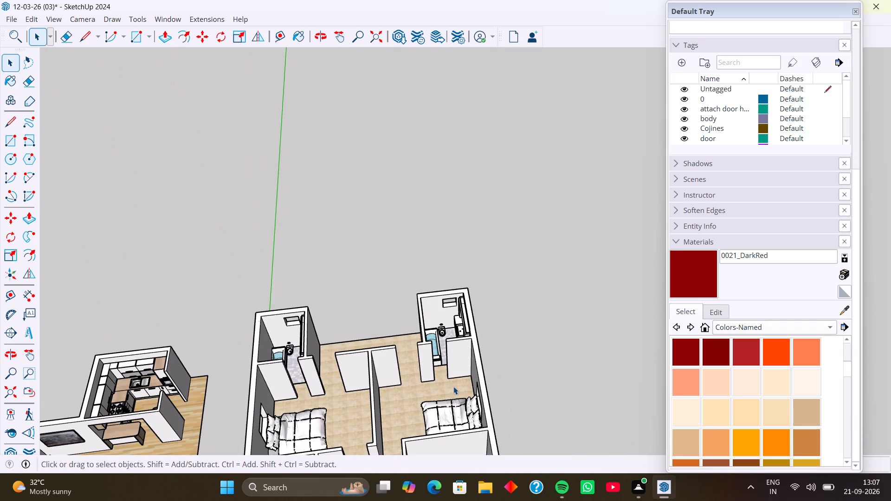
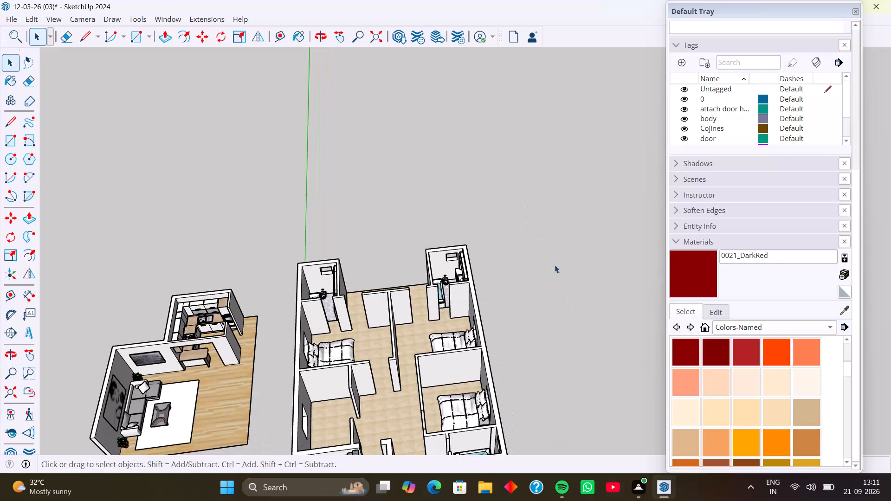
Examine the house's furnished rooms and bathrooms, along with the separate living-room and kitchen models beside it.
{"action": "middle_click_drag", "start_coordinate": [555, 267], "coordinate": [537, 329]}
{"action": "middle_click_drag", "start_coordinate": [536, 330], "coordinate": [539, 236]}
{"action": "middle_click_drag", "start_coordinate": [541, 265], "coordinate": [541, 305]}
{"action": "scroll", "coordinate": [479, 363], "scroll_direction": "up", "scroll_amount": 9}
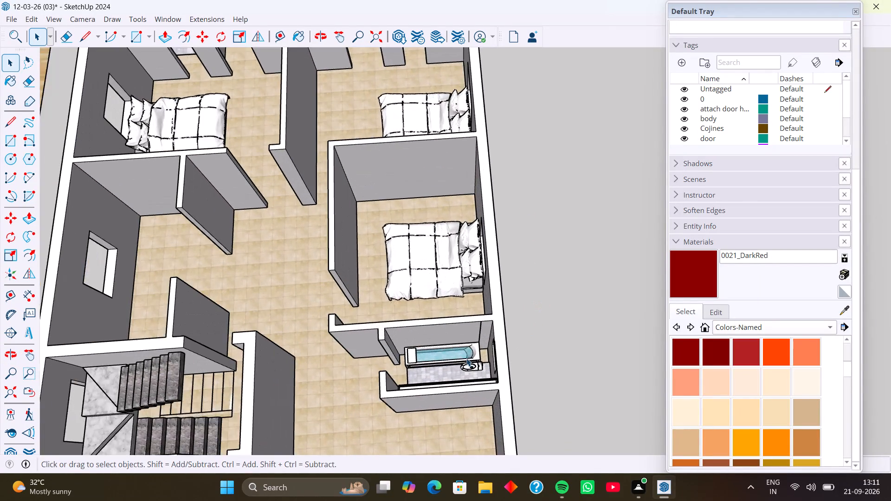
{"action": "scroll", "coordinate": [466, 358], "scroll_direction": "down", "scroll_amount": 4}
{"action": "scroll", "coordinate": [450, 303], "scroll_direction": "down", "scroll_amount": 2}
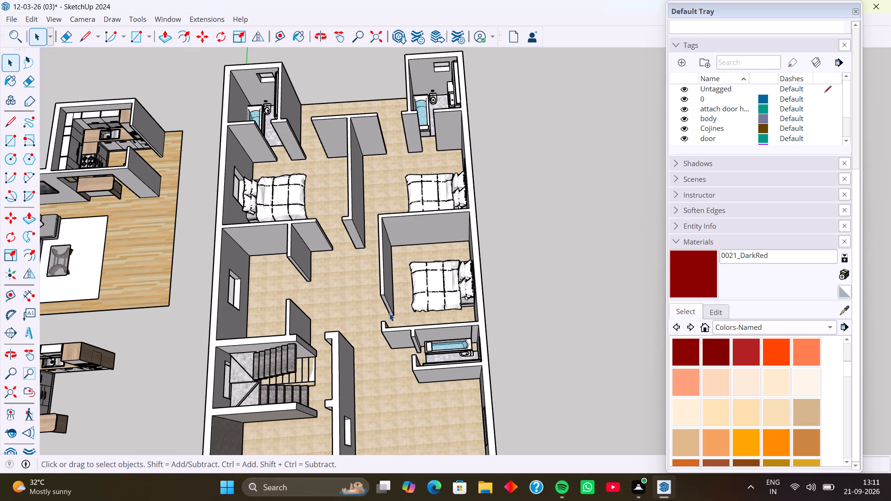
{"action": "scroll", "coordinate": [334, 295], "scroll_direction": "down", "scroll_amount": 1}
{"action": "middle_click_drag", "start_coordinate": [335, 295], "coordinate": [444, 285]}
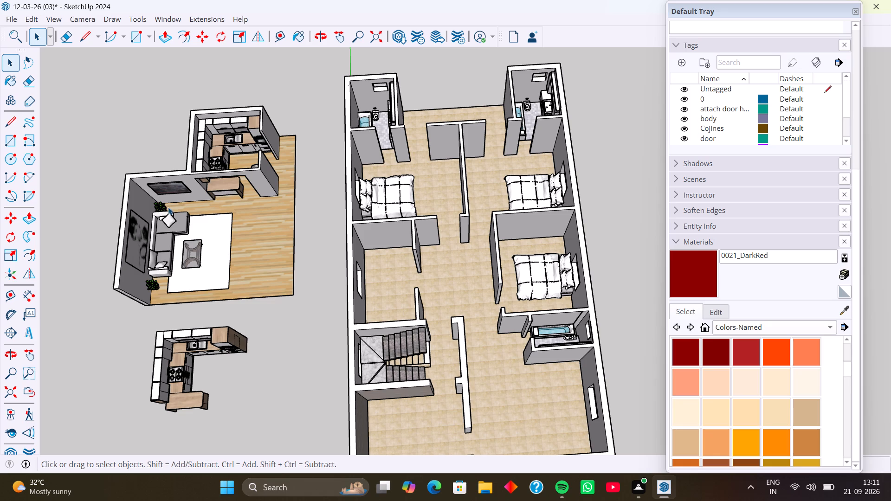
{"action": "scroll", "coordinate": [168, 207], "scroll_direction": "down", "scroll_amount": 5}
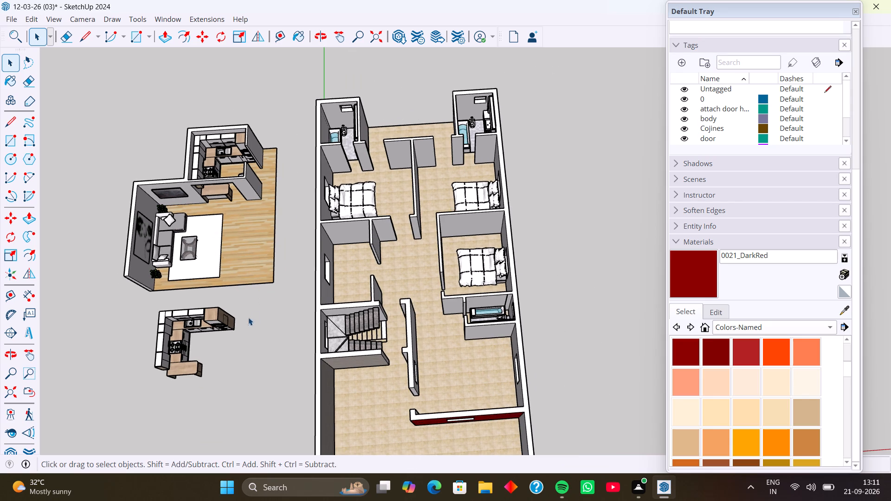
Select all connected cabinet and countertop geometry of the standalone L-shaped kitchen beside the living-room model.
{"action": "middle_click_drag", "start_coordinate": [216, 315], "coordinate": [202, 263]}
{"action": "middle_click_drag", "start_coordinate": [211, 299], "coordinate": [199, 246]}
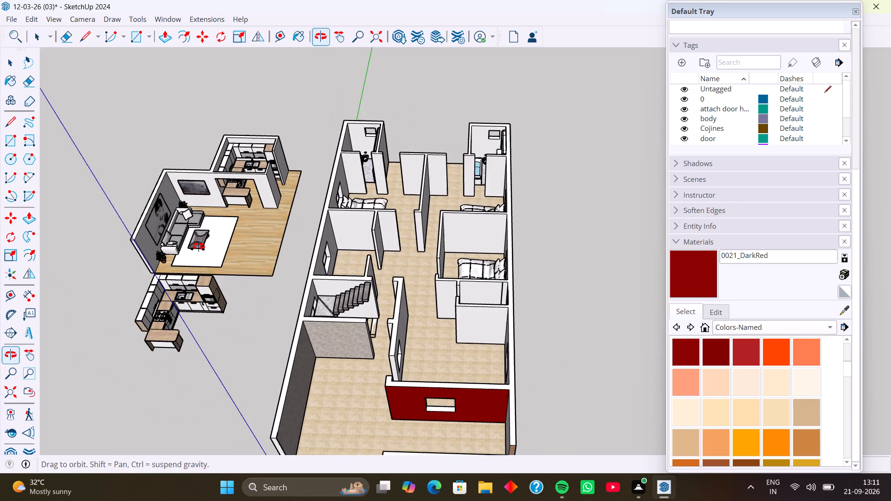
{"action": "middle_click_drag", "start_coordinate": [199, 246], "coordinate": [200, 239]}
{"action": "middle_click_drag", "start_coordinate": [198, 289], "coordinate": [244, 236]}
{"action": "scroll", "coordinate": [153, 363], "scroll_direction": "up", "scroll_amount": 7}
{"action": "middle_click_drag", "start_coordinate": [213, 346], "coordinate": [194, 346]}
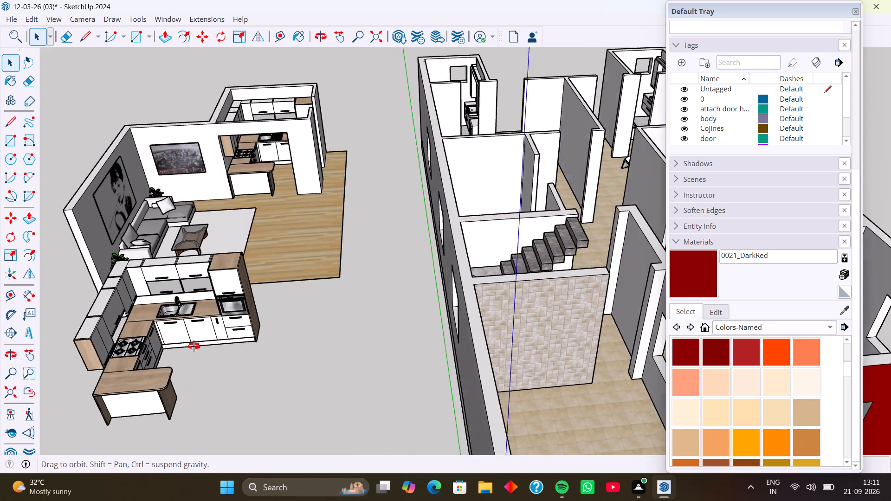
{"action": "middle_click_drag", "start_coordinate": [194, 346], "coordinate": [172, 341]}
{"action": "middle_click_drag", "start_coordinate": [197, 337], "coordinate": [152, 346]}
{"action": "scroll", "coordinate": [187, 288], "scroll_direction": "up", "scroll_amount": 3}
{"action": "left_click", "coordinate": [187, 287]}
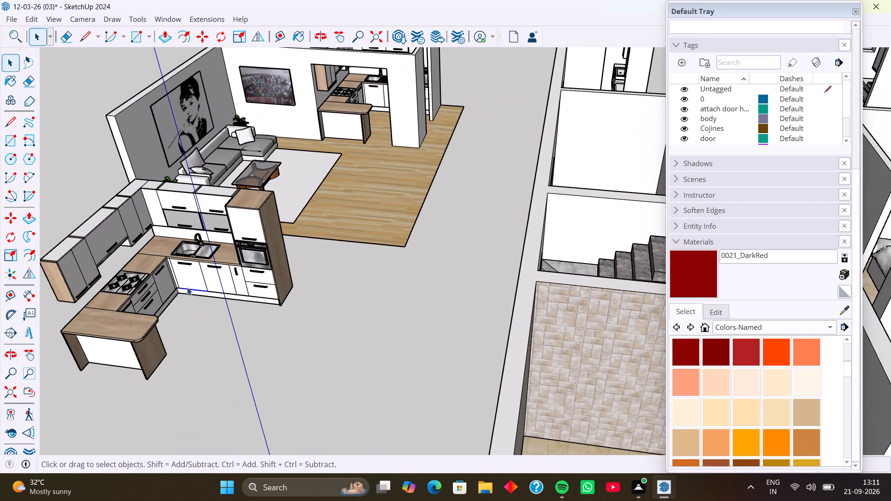
{"action": "scroll", "coordinate": [181, 291], "scroll_direction": "down", "scroll_amount": 5}
{"action": "triple_click", "coordinate": [164, 279]}
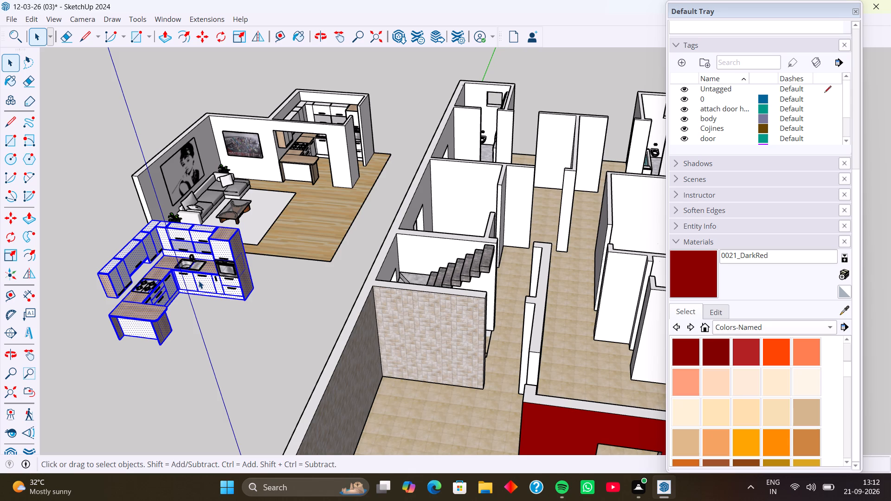
Add the oven and the handles of the tall cabinet, its drawers and the two adjacent base cabinets to the kitchen selection.
{"action": "scroll", "coordinate": [199, 281], "scroll_direction": "up", "scroll_amount": 11}
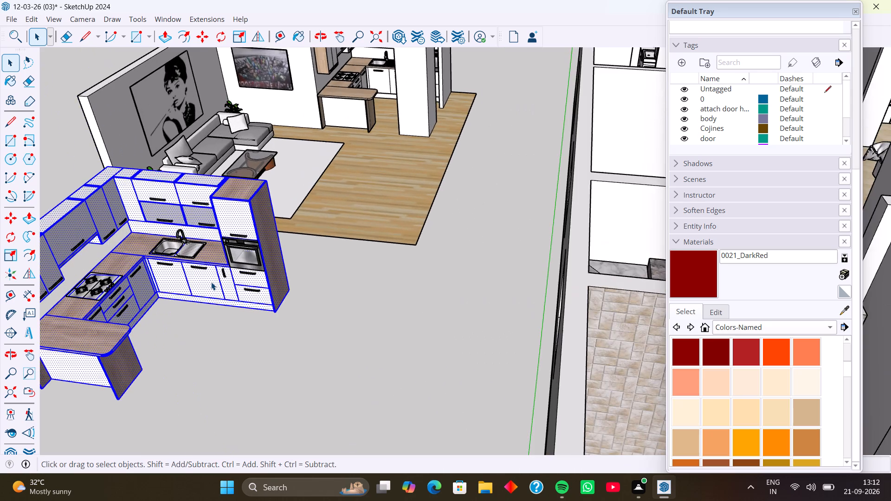
{"action": "middle_click_drag", "start_coordinate": [211, 282], "coordinate": [270, 264]}
{"action": "scroll", "coordinate": [265, 266], "scroll_direction": "up", "scroll_amount": 3}
{"action": "middle_click_drag", "start_coordinate": [249, 278], "coordinate": [252, 257]}
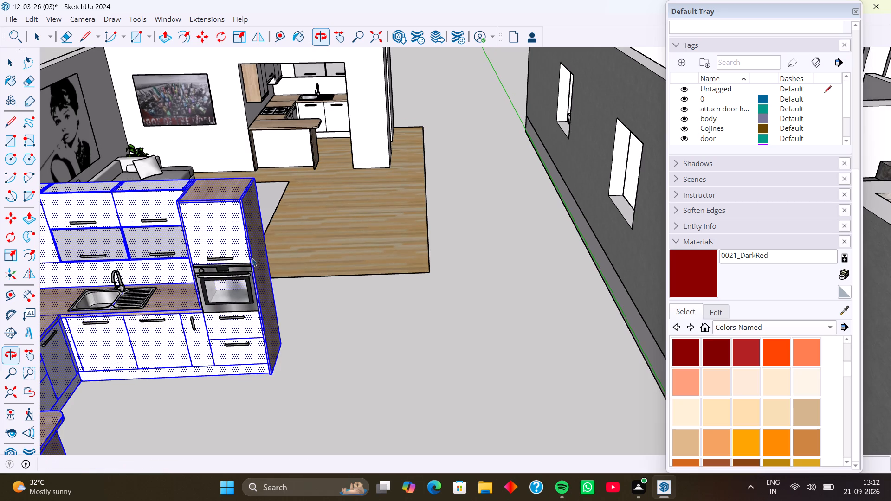
{"action": "left_click", "coordinate": [235, 282], "text": "shift"}
{"action": "scroll", "coordinate": [220, 272], "scroll_direction": "up", "scroll_amount": 8, "text": "shift"}
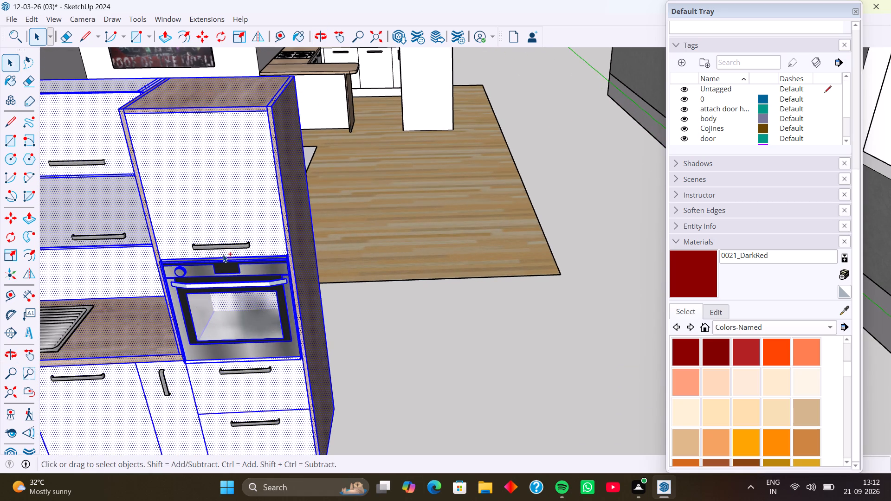
{"action": "left_click", "coordinate": [227, 248], "text": "shift"}
{"action": "left_click", "coordinate": [252, 372], "text": "shift"}
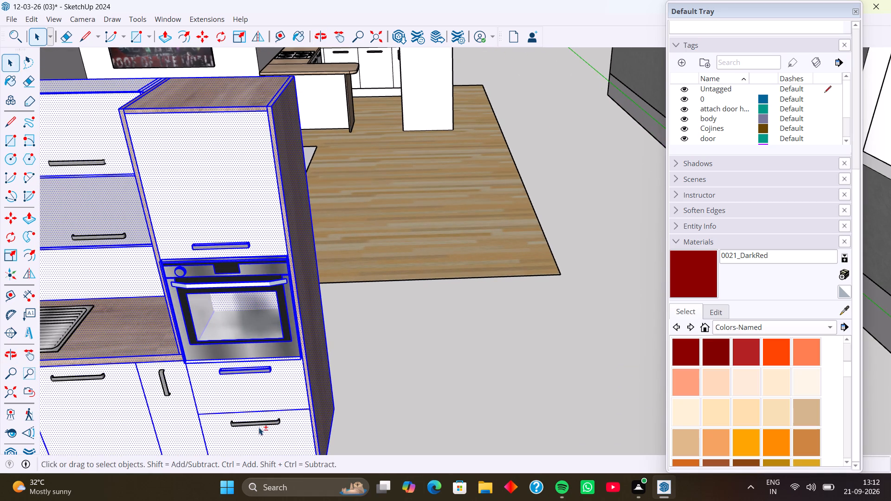
{"action": "left_click", "coordinate": [260, 425], "text": "shift"}
{"action": "left_click", "coordinate": [165, 389], "text": "shift"}
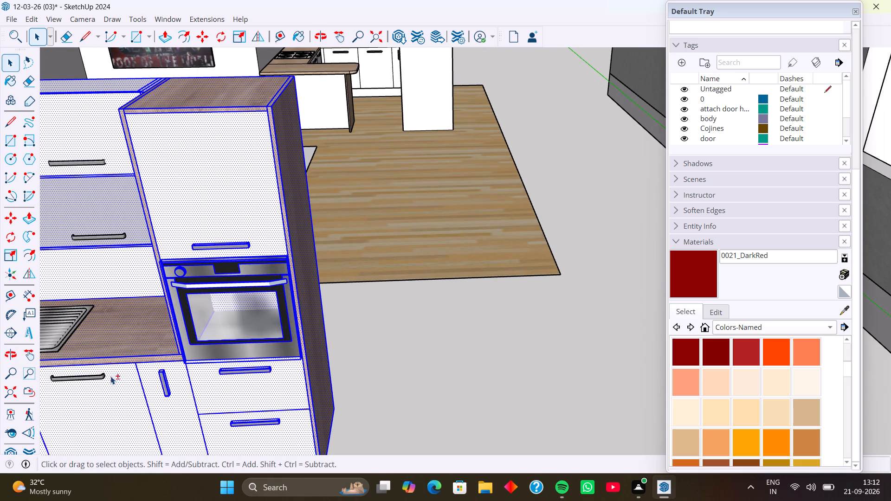
{"action": "left_click", "coordinate": [98, 375], "text": "shift"}
Add the sink, the handle beneath it, the four wall-cabinet handles above it and the two corner wall-cabinet handles to the selection.
{"action": "scroll", "coordinate": [108, 348], "scroll_direction": "down", "scroll_amount": 4}
{"action": "middle_click_drag", "start_coordinate": [106, 348], "coordinate": [355, 329], "text": "shift"}
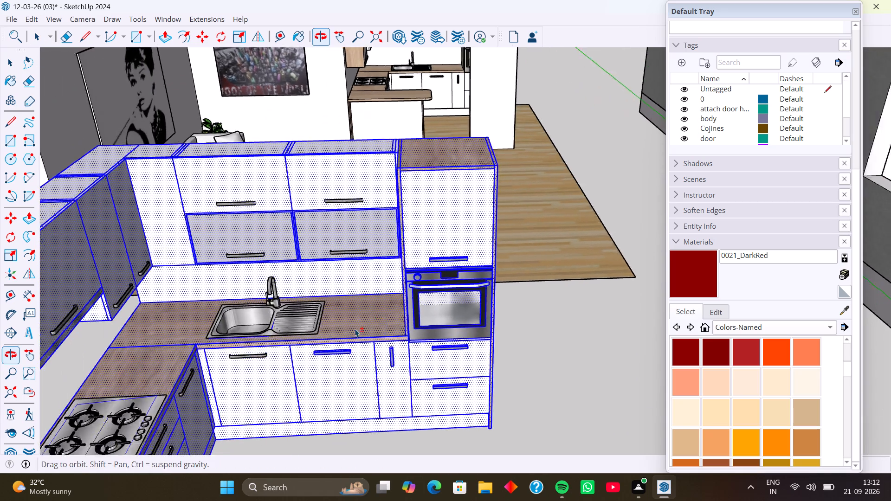
{"action": "middle_click_drag", "start_coordinate": [355, 329], "coordinate": [354, 329], "text": "shift"}
{"action": "left_click", "coordinate": [311, 322], "text": "shift"}
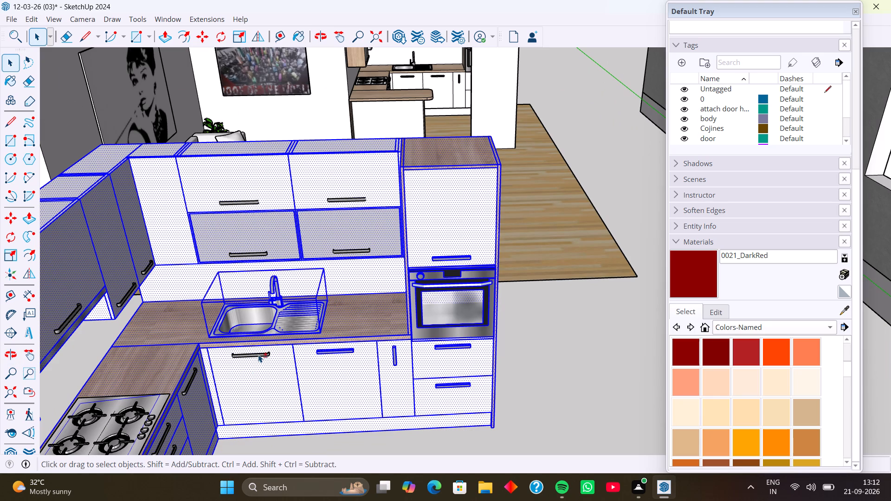
{"action": "left_click", "coordinate": [258, 354], "text": "shift"}
{"action": "left_click", "coordinate": [252, 254], "text": "shift"}
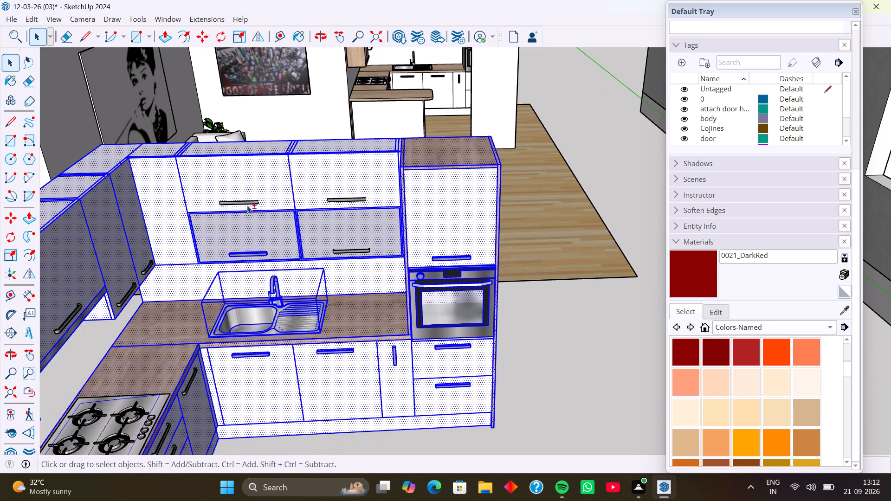
{"action": "left_click", "coordinate": [248, 203], "text": "shift"}
{"action": "left_click", "coordinate": [360, 198], "text": "shift"}
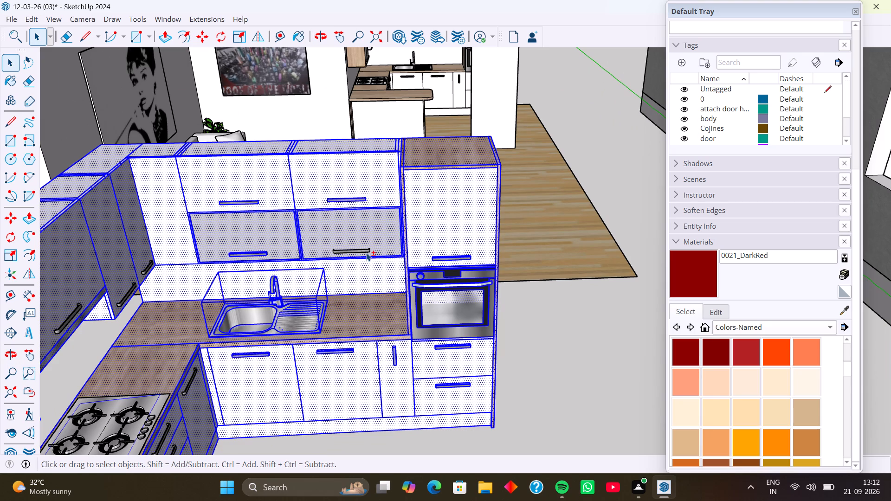
{"action": "left_click", "coordinate": [366, 253], "text": "shift"}
{"action": "left_click", "coordinate": [152, 265], "text": "shift"}
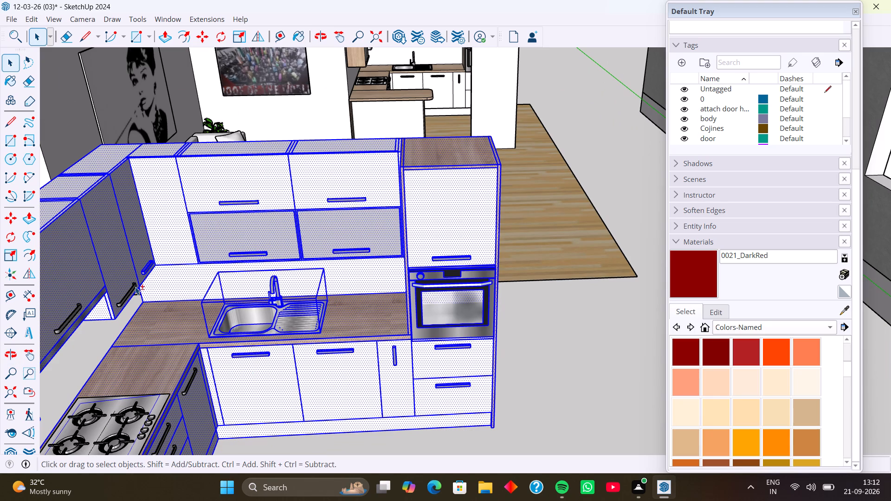
{"action": "left_click", "coordinate": [135, 287], "text": "shift"}
Add the gas hob and the three remaining wall-cabinet handles on the hob side to the kitchen selection.
{"action": "scroll", "coordinate": [119, 316], "scroll_direction": "down", "scroll_amount": 4}
{"action": "middle_click_drag", "start_coordinate": [200, 323], "coordinate": [280, 320], "text": "shift"}
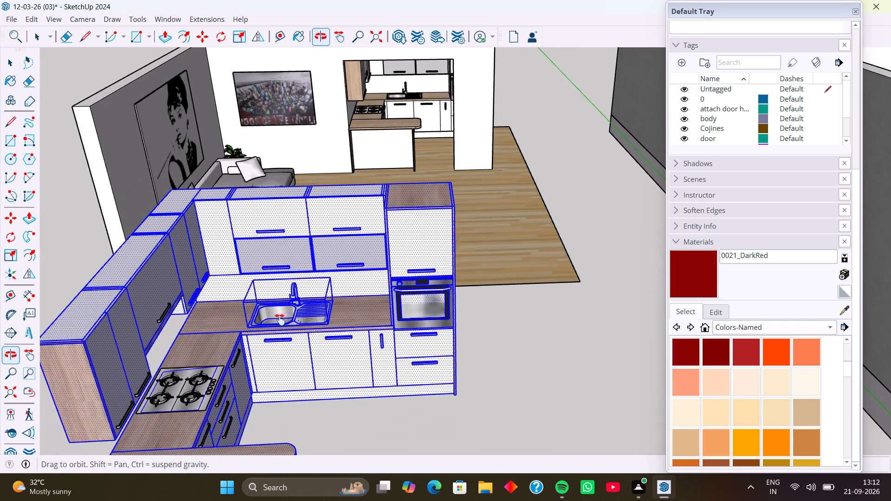
{"action": "middle_click_drag", "start_coordinate": [280, 320], "coordinate": [379, 297], "text": "shift"}
{"action": "middle_click_drag", "start_coordinate": [342, 324], "coordinate": [216, 324]}
{"action": "scroll", "coordinate": [303, 256], "scroll_direction": "up", "scroll_amount": 4}
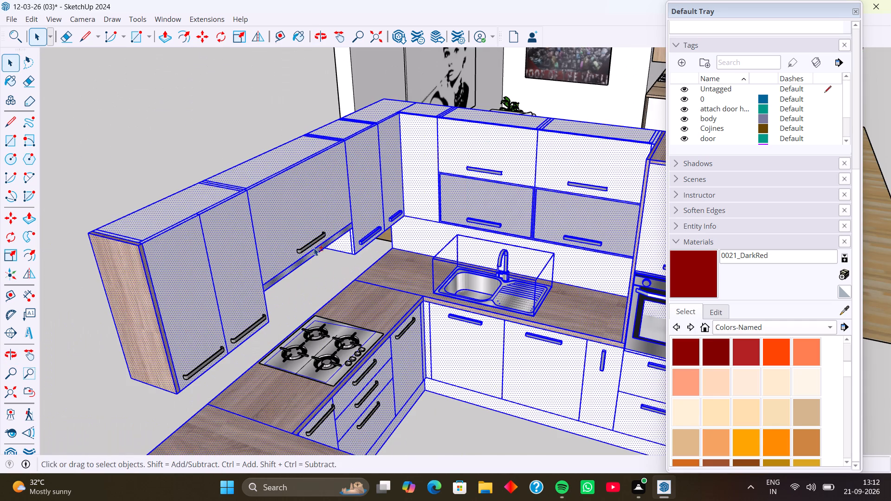
{"action": "left_click", "coordinate": [313, 245], "text": "shift"}
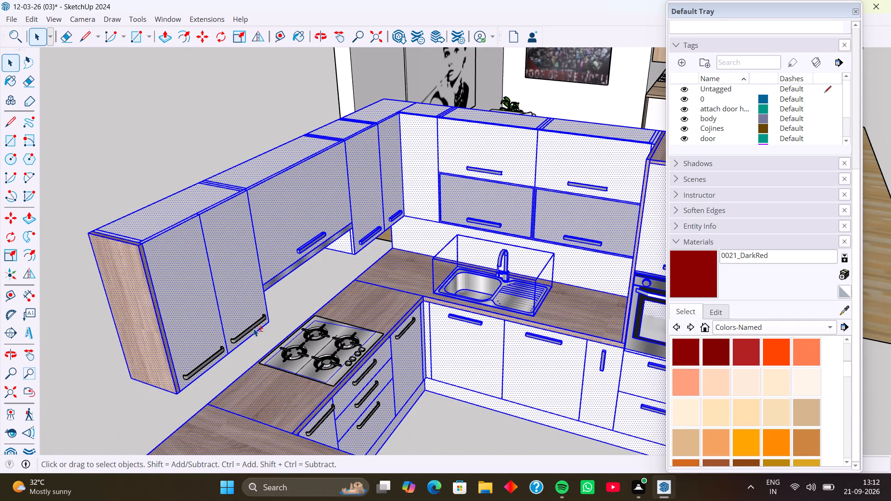
{"action": "left_click", "coordinate": [253, 328], "text": "shift"}
{"action": "left_click", "coordinate": [208, 363], "text": "shift"}
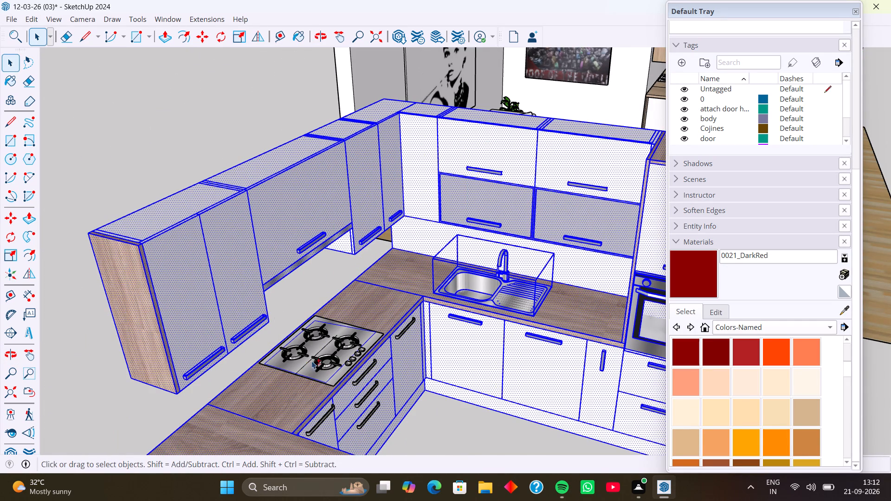
{"action": "left_click", "coordinate": [314, 360], "text": "shift"}
Add the peninsula cabinet's handle and all the door and drawer handles of the hob-side base cabinets to the selection.
{"action": "middle_click_drag", "start_coordinate": [356, 392], "coordinate": [285, 399], "text": "shift"}
{"action": "middle_click_drag", "start_coordinate": [363, 407], "coordinate": [211, 400]}
{"action": "middle_click_drag", "start_coordinate": [301, 392], "coordinate": [219, 405]}
{"action": "middle_click_drag", "start_coordinate": [306, 348], "coordinate": [349, 384], "text": "shift"}
{"action": "middle_click_drag", "start_coordinate": [343, 385], "coordinate": [306, 387]}
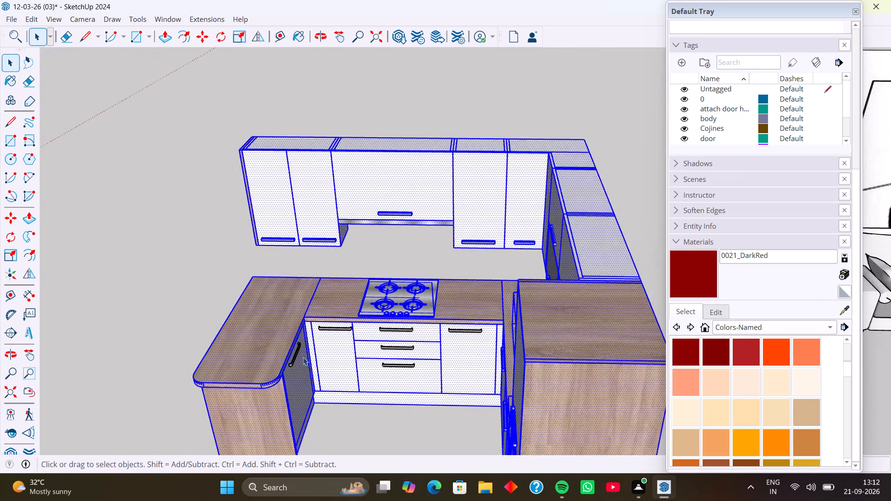
{"action": "scroll", "coordinate": [303, 356], "scroll_direction": "up", "scroll_amount": 7}
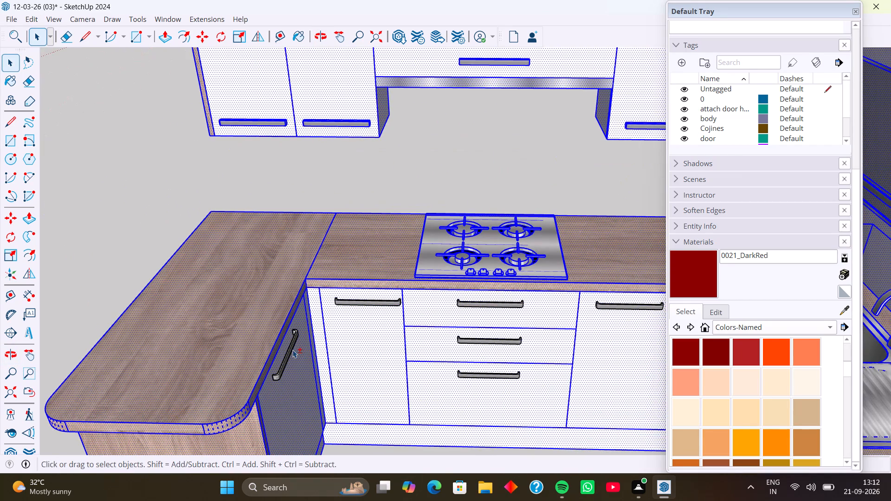
{"action": "left_click", "coordinate": [292, 350], "text": "shift"}
{"action": "left_click", "coordinate": [361, 304], "text": "shift"}
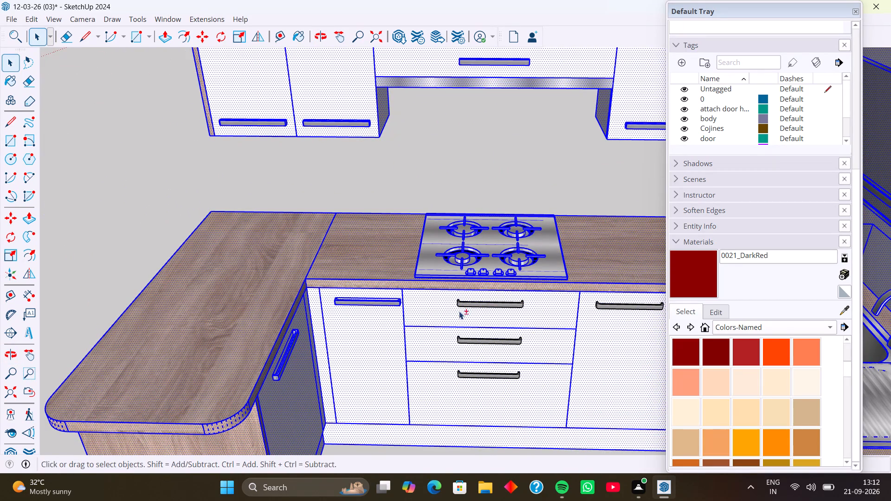
{"action": "left_click", "coordinate": [478, 307], "text": "shift"}
{"action": "left_click", "coordinate": [491, 340], "text": "shift"}
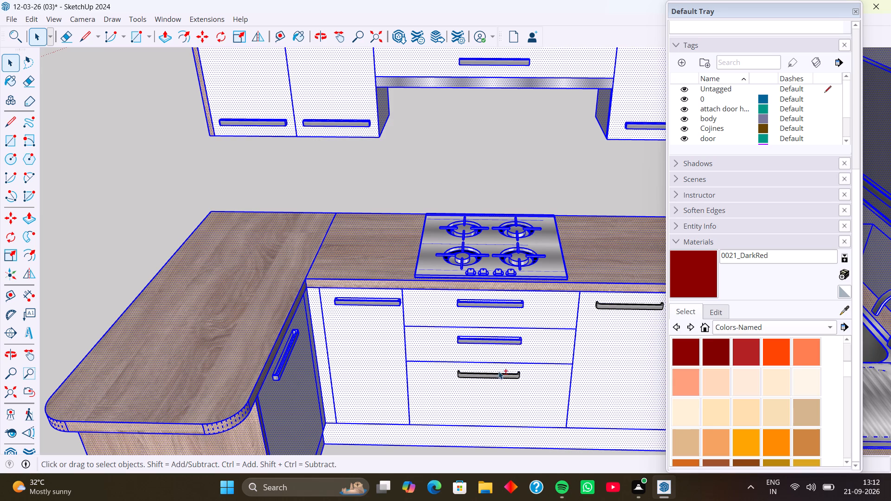
{"action": "left_click", "coordinate": [500, 376], "text": "shift"}
{"action": "middle_click_drag", "start_coordinate": [496, 338], "coordinate": [322, 324], "text": "shift"}
{"action": "middle_click_drag", "start_coordinate": [400, 342], "coordinate": [501, 342]}
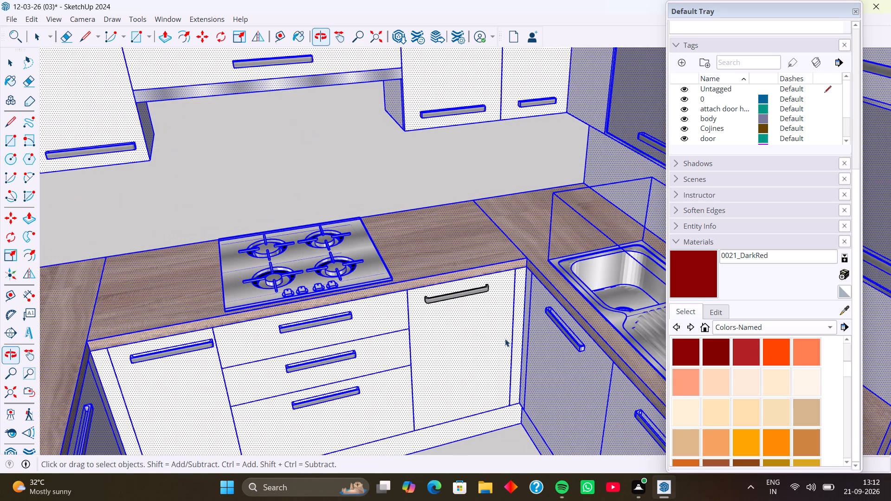
{"action": "left_click", "coordinate": [477, 291], "text": "shift"}
Combine the whole selected kitchen, including its appliances and handles, into one group.
{"action": "scroll", "coordinate": [427, 323], "scroll_direction": "down", "scroll_amount": 8}
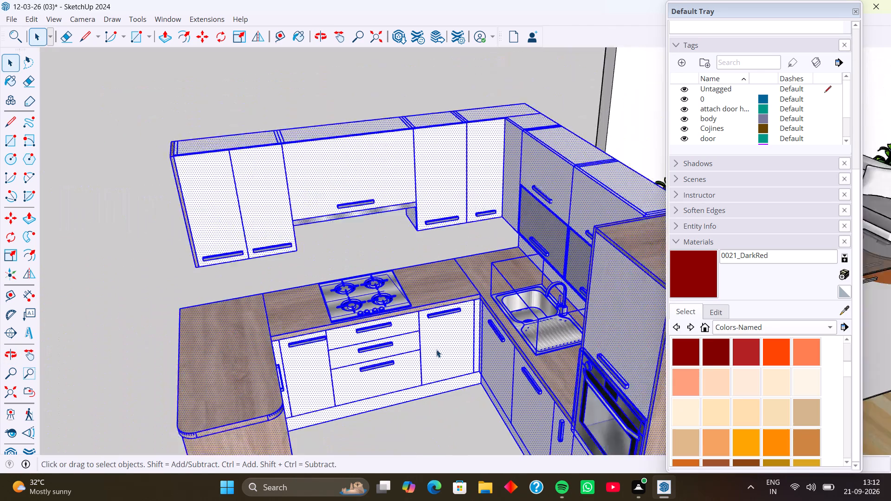
{"action": "scroll", "coordinate": [436, 349], "scroll_direction": "down", "scroll_amount": 2}
{"action": "middle_click_drag", "start_coordinate": [436, 352], "coordinate": [480, 252], "text": "shift"}
{"action": "middle_click_drag", "start_coordinate": [482, 272], "coordinate": [577, 288]}
{"action": "middle_click_drag", "start_coordinate": [440, 246], "coordinate": [475, 254]}
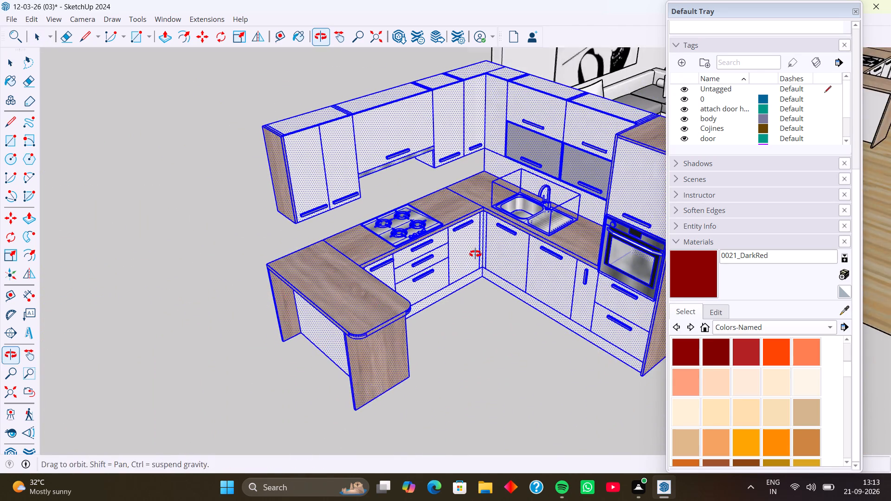
{"action": "middle_click_drag", "start_coordinate": [475, 254], "coordinate": [483, 254]}
{"action": "right_click", "coordinate": [438, 213]}
{"action": "left_click", "coordinate": [484, 123]}
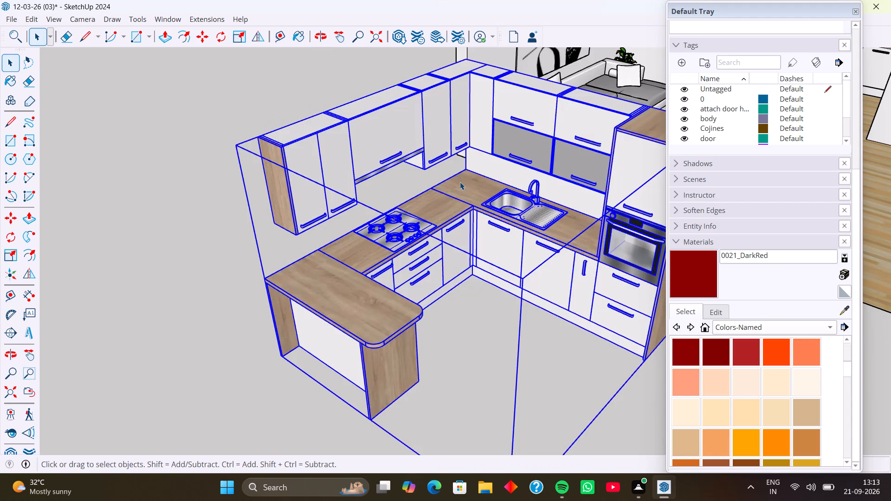
Move the kitchen group by its upper back corner into the house, to the inner corner between the exterior wall and the bedroom partition.
{"action": "scroll", "coordinate": [474, 250], "scroll_direction": "down", "scroll_amount": 5}
{"action": "middle_click_drag", "start_coordinate": [456, 269], "coordinate": [380, 286]}
{"action": "middle_click_drag", "start_coordinate": [450, 297], "coordinate": [345, 307]}
{"action": "middle_click_drag", "start_coordinate": [391, 314], "coordinate": [364, 316]}
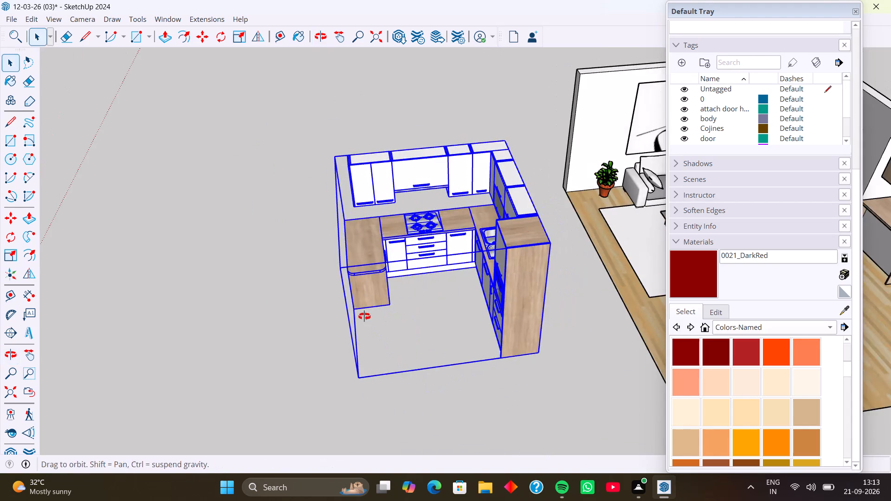
{"action": "middle_click_drag", "start_coordinate": [364, 316], "coordinate": [330, 312]}
{"action": "middle_click_drag", "start_coordinate": [523, 321], "coordinate": [536, 318]}
{"action": "middle_click_drag", "start_coordinate": [421, 316], "coordinate": [540, 300]}
{"action": "key", "text": "m"}
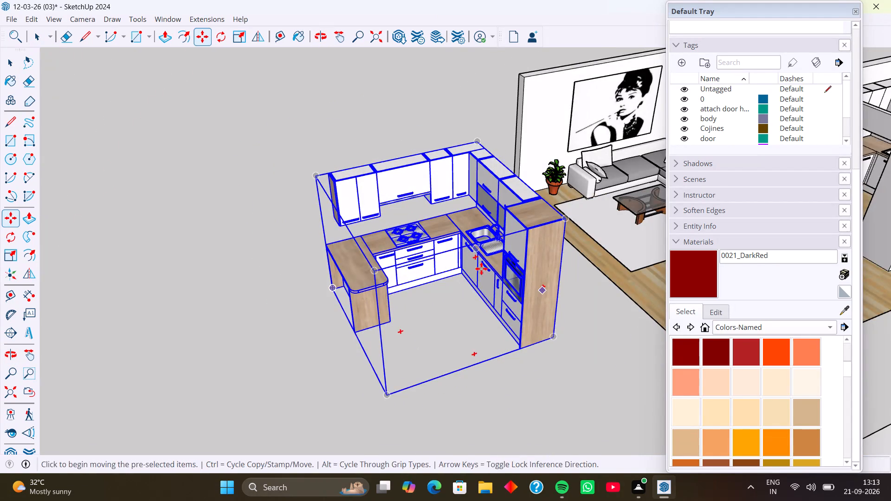
{"action": "middle_click_drag", "start_coordinate": [383, 268], "coordinate": [425, 261]}
{"action": "middle_click_drag", "start_coordinate": [362, 285], "coordinate": [459, 305]}
{"action": "scroll", "coordinate": [407, 275], "scroll_direction": "down", "scroll_amount": 5}
{"action": "middle_click_drag", "start_coordinate": [391, 268], "coordinate": [299, 278], "text": "shift"}
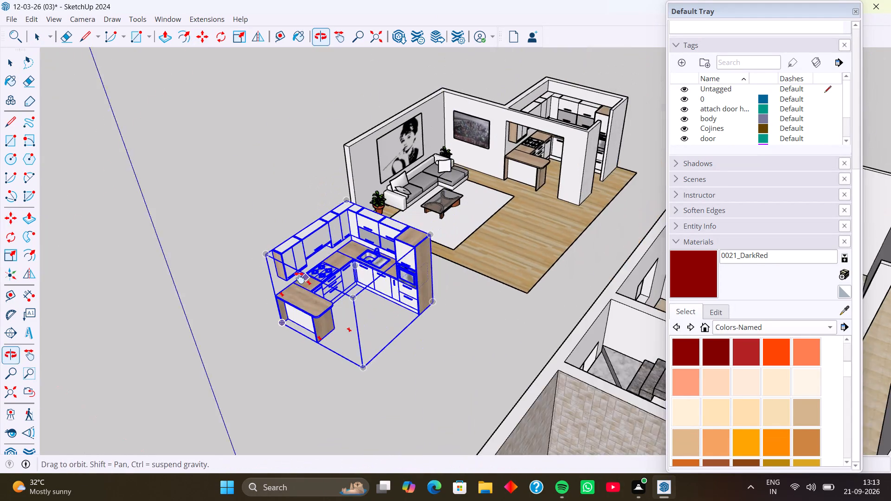
{"action": "middle_click_drag", "start_coordinate": [299, 278], "coordinate": [299, 278], "text": "shift"}
{"action": "middle_click_drag", "start_coordinate": [290, 312], "coordinate": [421, 303]}
{"action": "scroll", "coordinate": [398, 262], "scroll_direction": "down", "scroll_amount": 2}
{"action": "middle_click_drag", "start_coordinate": [395, 272], "coordinate": [331, 339]}
{"action": "middle_click_drag", "start_coordinate": [319, 339], "coordinate": [352, 335]}
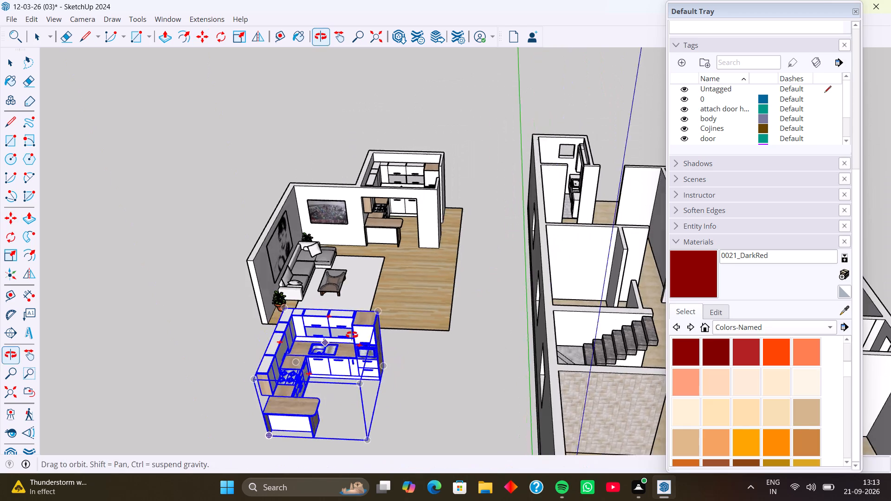
{"action": "middle_click_drag", "start_coordinate": [352, 335], "coordinate": [386, 340]}
{"action": "scroll", "coordinate": [322, 334], "scroll_direction": "up", "scroll_amount": 8}
{"action": "left_click", "coordinate": [286, 333]}
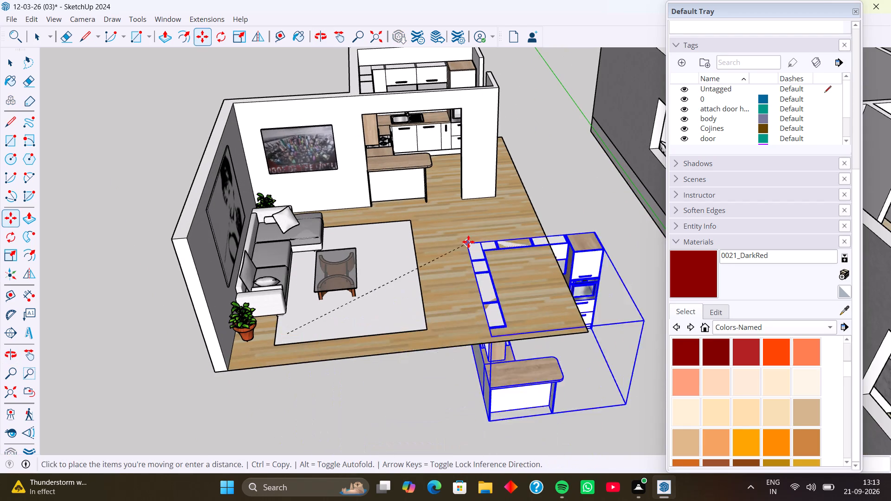
{"action": "scroll", "coordinate": [468, 242], "scroll_direction": "down", "scroll_amount": 5}
{"action": "middle_click_drag", "start_coordinate": [434, 275], "coordinate": [270, 369], "text": "shift"}
{"action": "scroll", "coordinate": [269, 370], "scroll_direction": "down", "scroll_amount": 1}
{"action": "middle_click_drag", "start_coordinate": [270, 369], "coordinate": [269, 370], "text": "shift"}
{"action": "middle_click_drag", "start_coordinate": [461, 290], "coordinate": [391, 322], "text": "shift"}
{"action": "scroll", "coordinate": [395, 312], "scroll_direction": "up", "scroll_amount": 12}
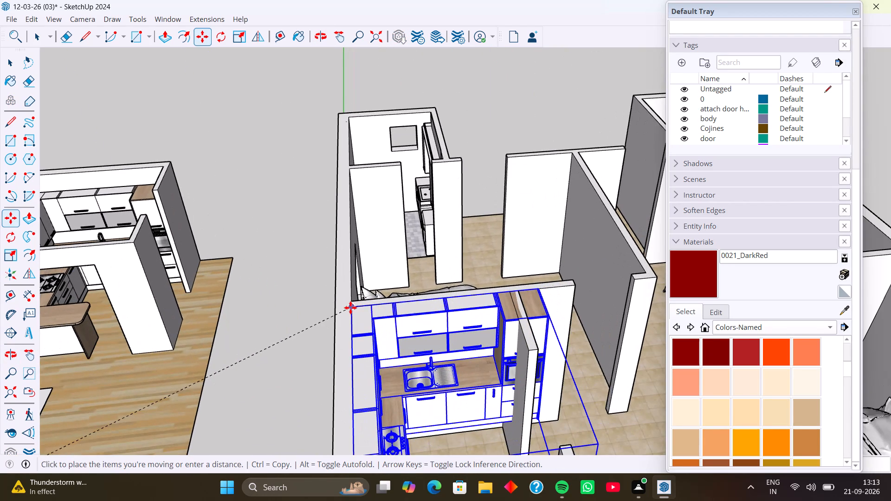
{"action": "left_click", "coordinate": [350, 308]}
Scale the kitchen group lengthwise along the exterior wall so that its peninsula end reaches the staircase wall.
{"action": "scroll", "coordinate": [400, 321], "scroll_direction": "down", "scroll_amount": 10}
{"action": "middle_click_drag", "start_coordinate": [420, 357], "coordinate": [400, 269], "text": "shift"}
{"action": "middle_click_drag", "start_coordinate": [405, 283], "coordinate": [400, 350]}
{"action": "scroll", "coordinate": [402, 314], "scroll_direction": "up", "scroll_amount": 2}
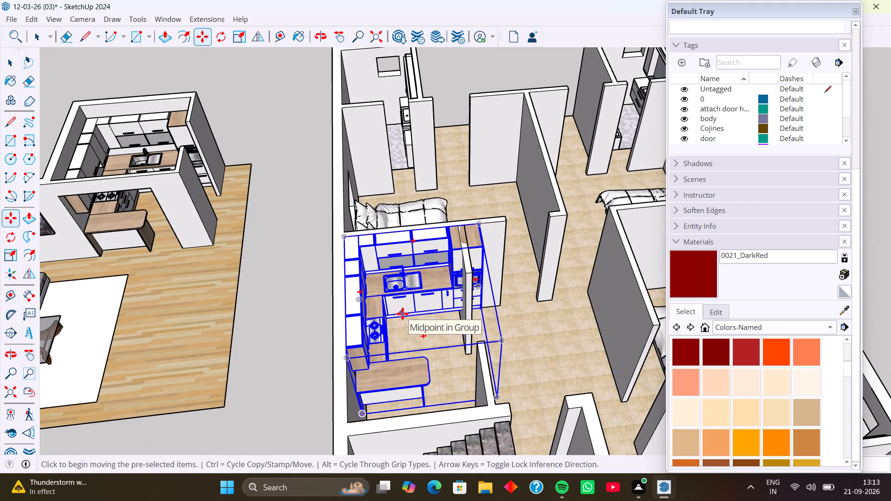
{"action": "key", "text": "s"}
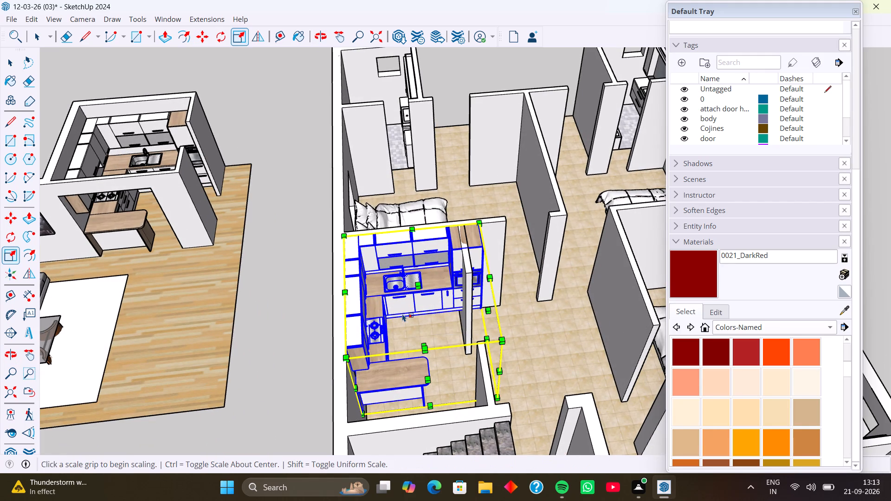
{"action": "middle_click_drag", "start_coordinate": [417, 325], "coordinate": [316, 338]}
{"action": "scroll", "coordinate": [378, 346], "scroll_direction": "up", "scroll_amount": 1}
{"action": "middle_click_drag", "start_coordinate": [373, 345], "coordinate": [297, 346]}
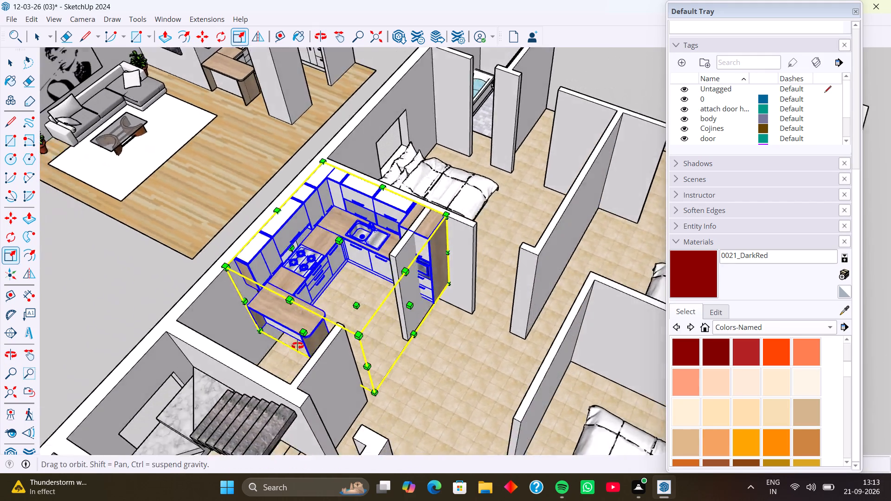
{"action": "middle_click_drag", "start_coordinate": [297, 346], "coordinate": [271, 327]}
{"action": "middle_click_drag", "start_coordinate": [318, 299], "coordinate": [291, 266]}
{"action": "middle_click_drag", "start_coordinate": [291, 266], "coordinate": [336, 319]}
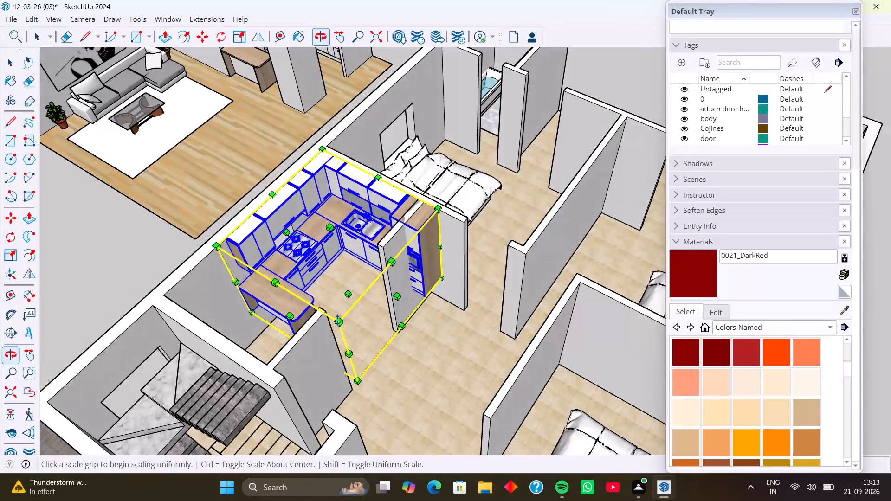
{"action": "middle_click_drag", "start_coordinate": [330, 319], "coordinate": [387, 322]}
{"action": "scroll", "coordinate": [336, 348], "scroll_direction": "up", "scroll_amount": 3}
{"action": "left_click", "coordinate": [308, 352]}
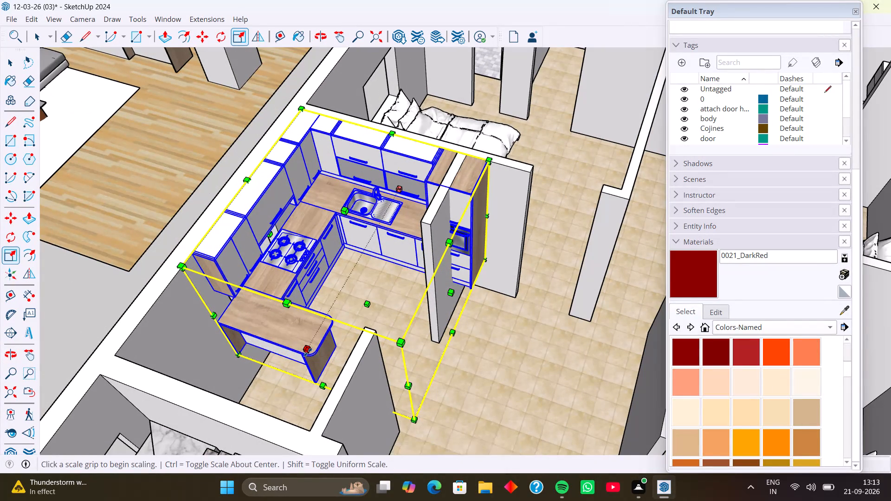
{"action": "left_click", "coordinate": [265, 418]}
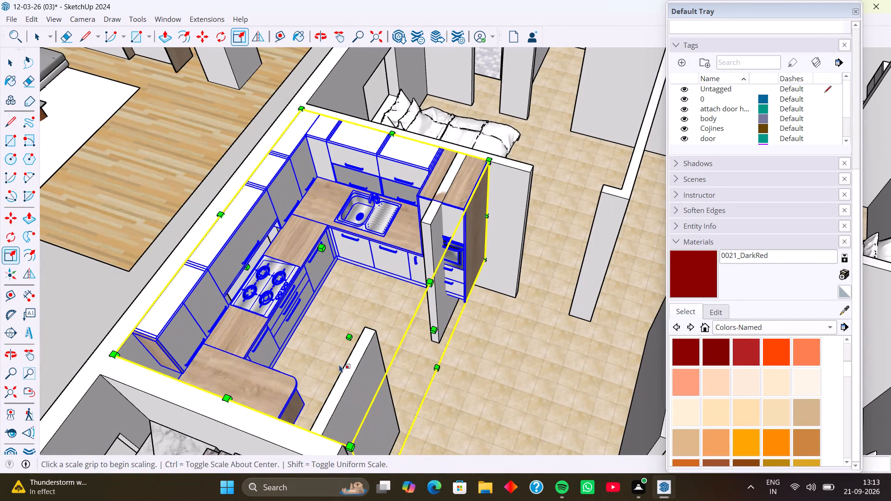
Scale down the kitchen group's width so its tall oven unit ends at the short partition wall, and deselect it.
{"action": "middle_click_drag", "start_coordinate": [339, 365], "coordinate": [319, 355]}
{"action": "left_click", "coordinate": [419, 319]}
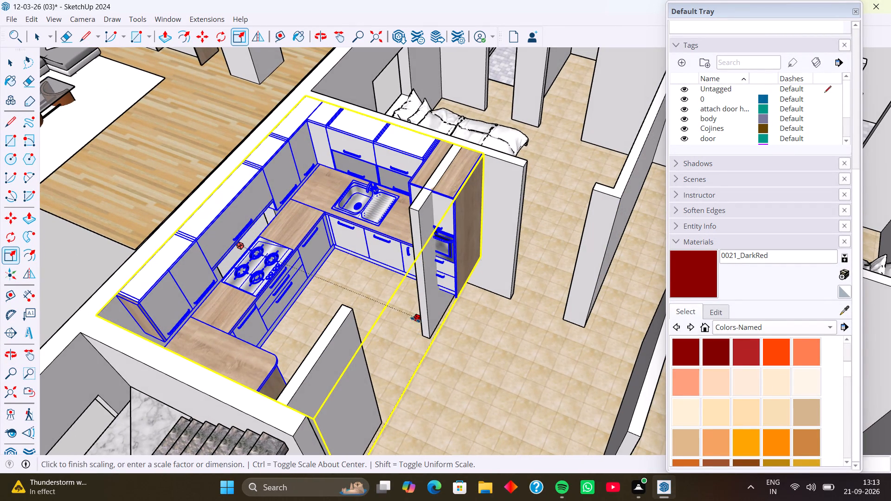
{"action": "left_click", "coordinate": [402, 309]}
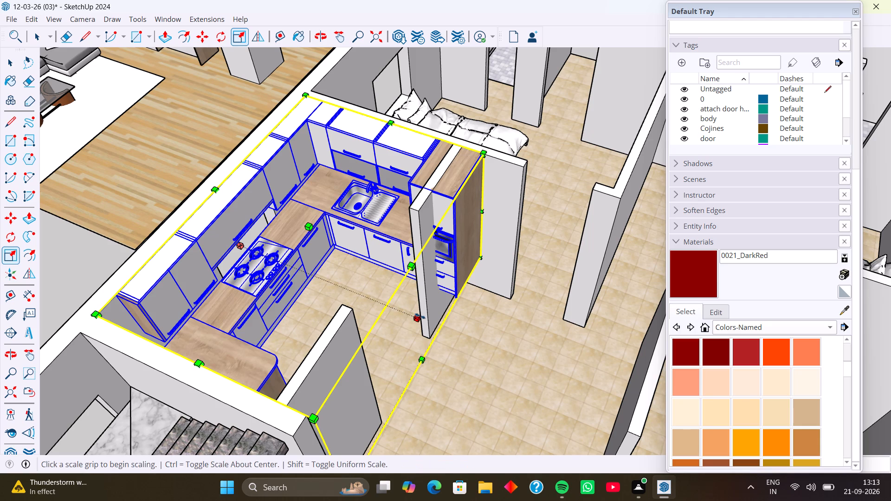
{"action": "left_click", "coordinate": [422, 320]}
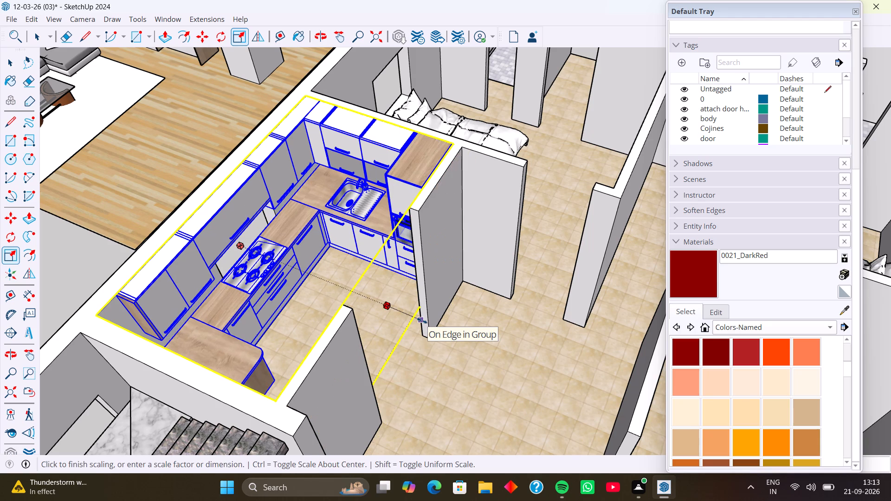
{"action": "left_click", "coordinate": [422, 321]}
{"action": "middle_click_drag", "start_coordinate": [407, 313], "coordinate": [516, 294]}
{"action": "scroll", "coordinate": [438, 284], "scroll_direction": "down", "scroll_amount": 4}
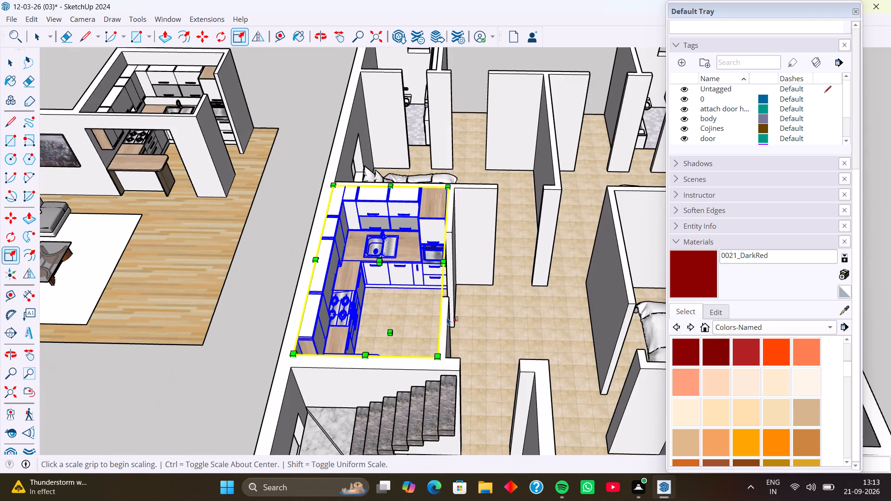
{"action": "key", "text": "space"}
{"action": "left_click", "coordinate": [279, 290]}
Examine the fitted kitchen from several angles, checking the hob run, sink corner, wall cabinets and base cabinets against the walls and floor.
{"action": "middle_click_drag", "start_coordinate": [374, 320], "coordinate": [307, 396]}
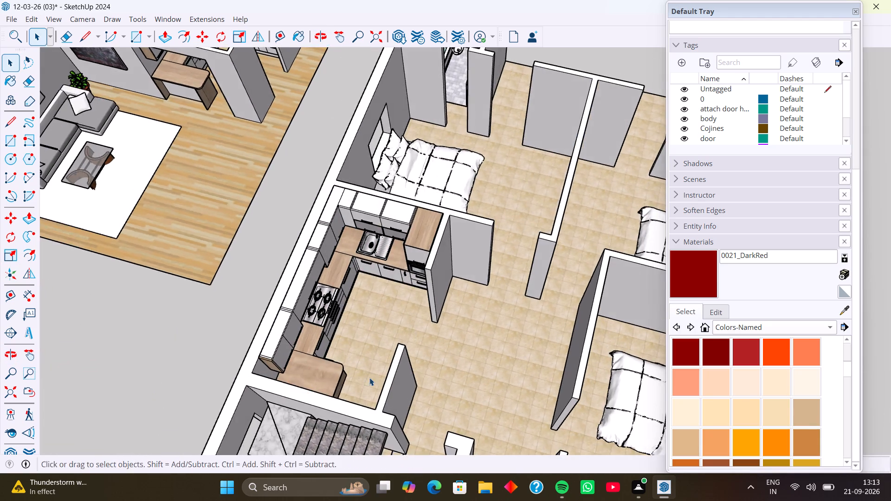
{"action": "middle_click_drag", "start_coordinate": [369, 378], "coordinate": [219, 381]}
{"action": "middle_click_drag", "start_coordinate": [331, 355], "coordinate": [194, 347]}
{"action": "scroll", "coordinate": [303, 256], "scroll_direction": "up", "scroll_amount": 3}
{"action": "scroll", "coordinate": [303, 256], "scroll_direction": "down", "scroll_amount": 4}
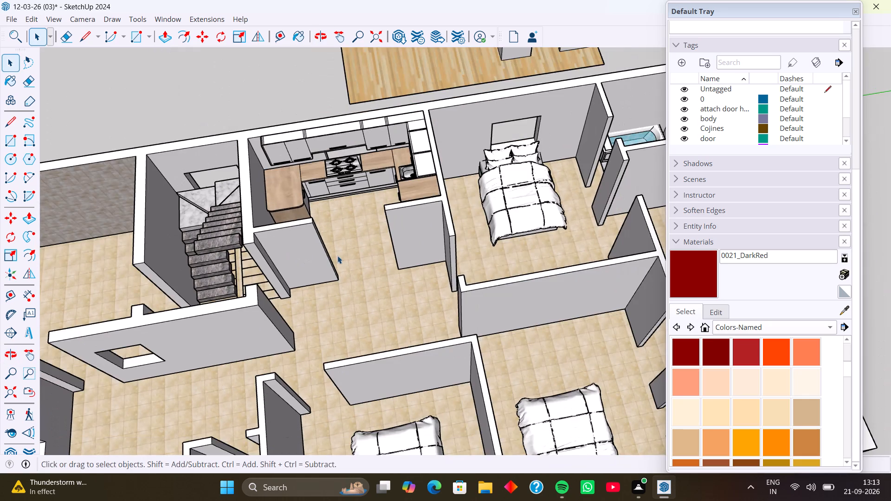
{"action": "middle_click_drag", "start_coordinate": [337, 256], "coordinate": [354, 350]}
{"action": "middle_click_drag", "start_coordinate": [357, 245], "coordinate": [342, 154]}
{"action": "middle_click_drag", "start_coordinate": [355, 225], "coordinate": [336, 161]}
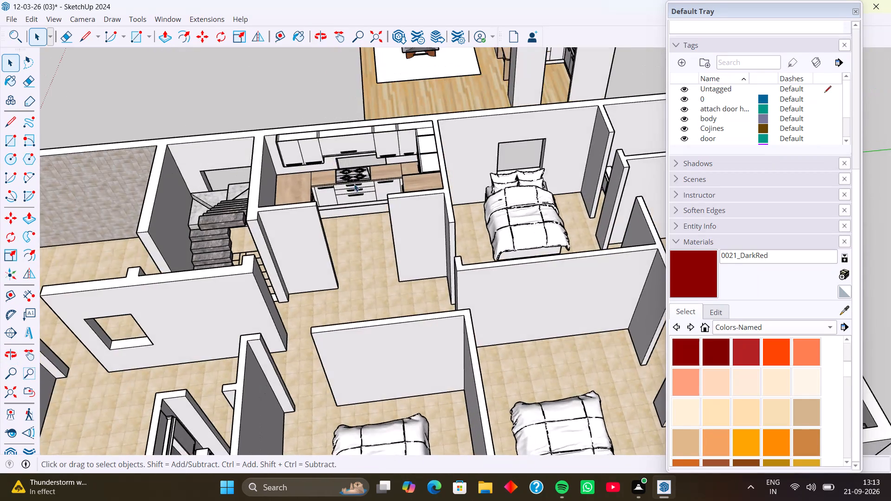
{"action": "scroll", "coordinate": [354, 184], "scroll_direction": "up", "scroll_amount": 8}
{"action": "middle_click_drag", "start_coordinate": [362, 172], "coordinate": [373, 96]}
{"action": "middle_click_drag", "start_coordinate": [360, 192], "coordinate": [359, 189]}
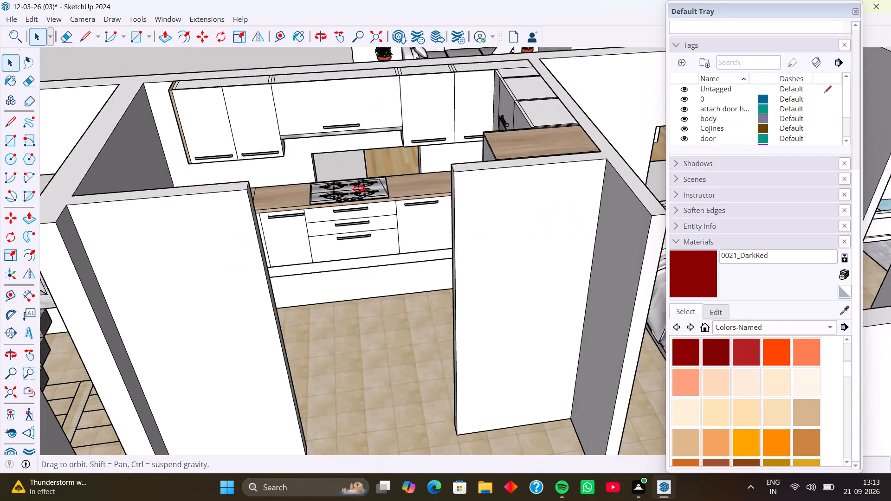
{"action": "middle_click_drag", "start_coordinate": [359, 189], "coordinate": [362, 153]}
{"action": "middle_click_drag", "start_coordinate": [373, 202], "coordinate": [403, 183]}
{"action": "middle_click_drag", "start_coordinate": [401, 209], "coordinate": [499, 294]}
{"action": "middle_click_drag", "start_coordinate": [420, 270], "coordinate": [494, 283]}
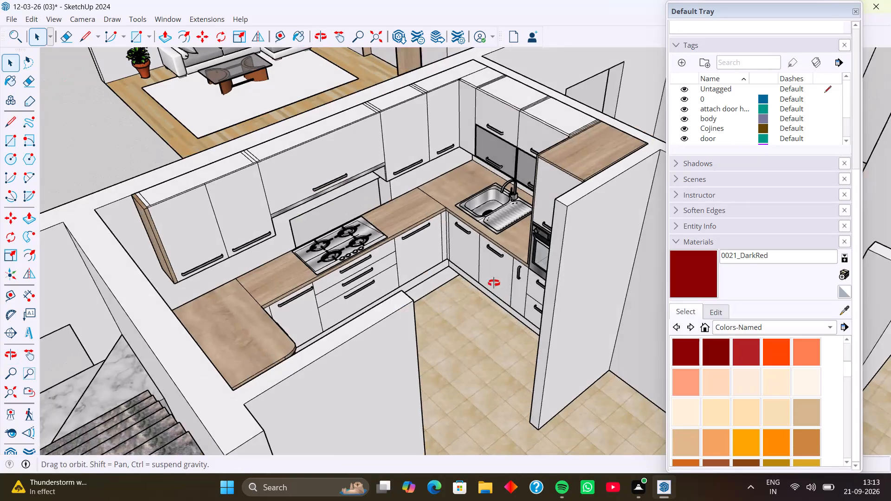
{"action": "middle_click_drag", "start_coordinate": [494, 283], "coordinate": [498, 284]}
{"action": "middle_click_drag", "start_coordinate": [418, 293], "coordinate": [390, 258]}
{"action": "middle_click_drag", "start_coordinate": [478, 284], "coordinate": [387, 305]}
{"action": "scroll", "coordinate": [413, 272], "scroll_direction": "up", "scroll_amount": 3}
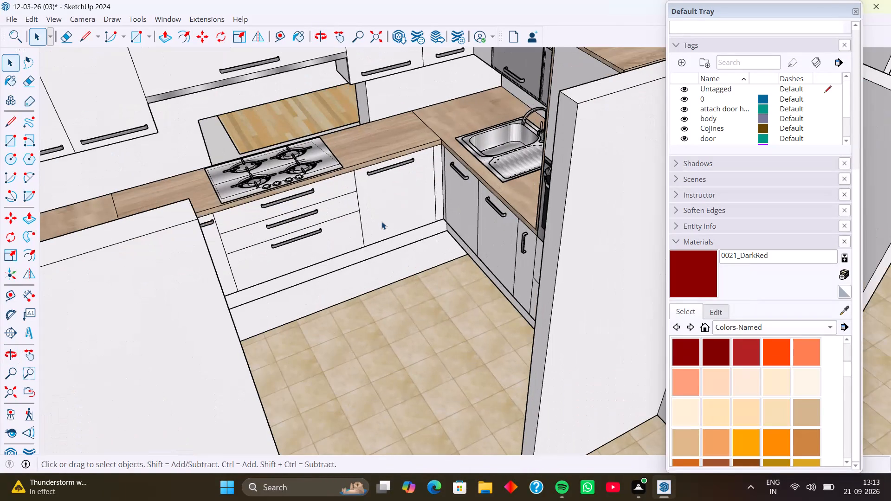
Move the kitchen group straight down along the vertical axis to the room's floor.
{"action": "left_click", "coordinate": [381, 220]}
{"action": "scroll", "coordinate": [347, 241], "scroll_direction": "down", "scroll_amount": 7}
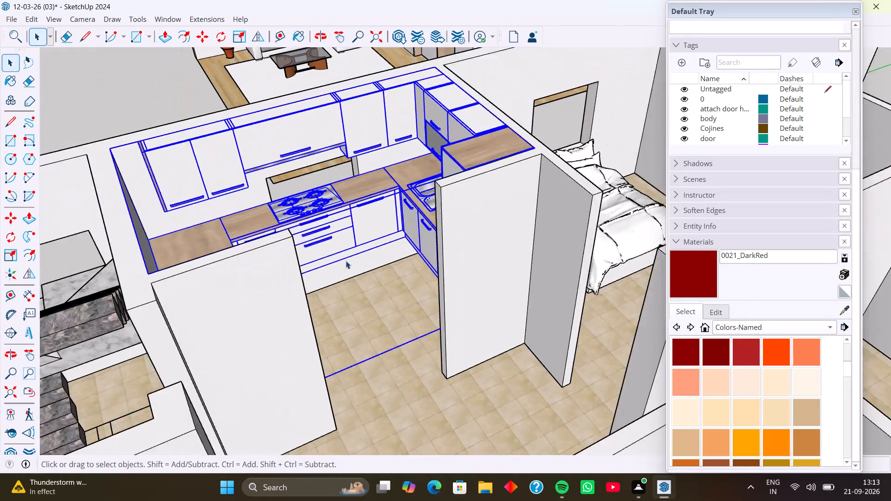
{"action": "scroll", "coordinate": [346, 261], "scroll_direction": "down", "scroll_amount": 2}
{"action": "middle_click_drag", "start_coordinate": [355, 280], "coordinate": [336, 197]}
{"action": "middle_click_drag", "start_coordinate": [336, 213], "coordinate": [361, 208]}
{"action": "middle_click_drag", "start_coordinate": [363, 212], "coordinate": [396, 263]}
{"action": "middle_click_drag", "start_coordinate": [339, 258], "coordinate": [374, 253]}
{"action": "middle_click_drag", "start_coordinate": [343, 250], "coordinate": [408, 275]}
{"action": "middle_click_drag", "start_coordinate": [404, 281], "coordinate": [301, 260]}
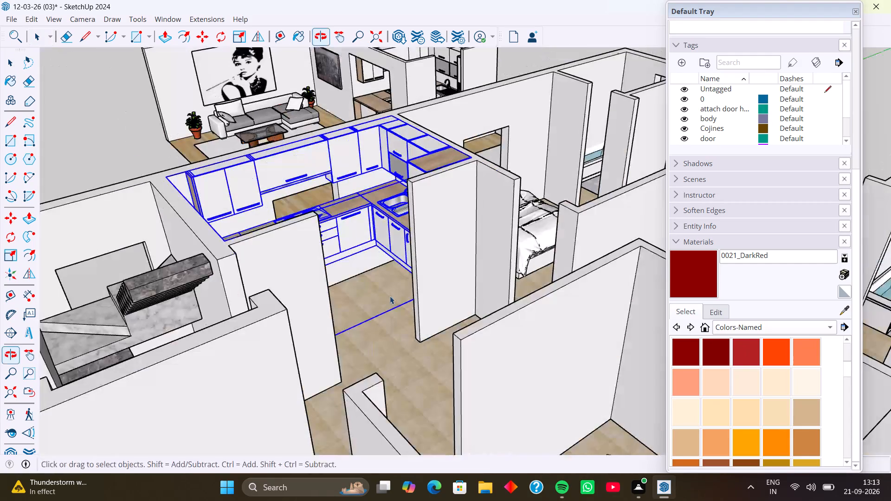
{"action": "middle_click_drag", "start_coordinate": [394, 296], "coordinate": [381, 329]}
{"action": "key", "text": "m"}
{"action": "scroll", "coordinate": [463, 293], "scroll_direction": "up", "scroll_amount": 3}
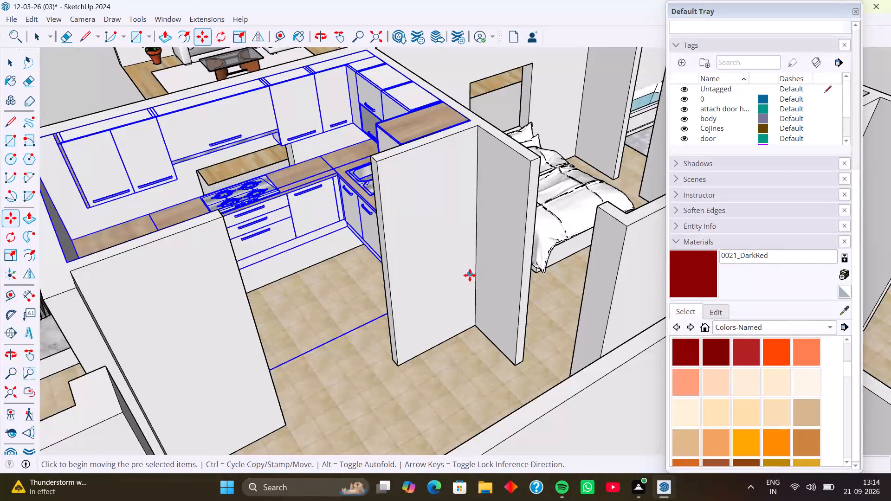
{"action": "left_click", "coordinate": [470, 273]}
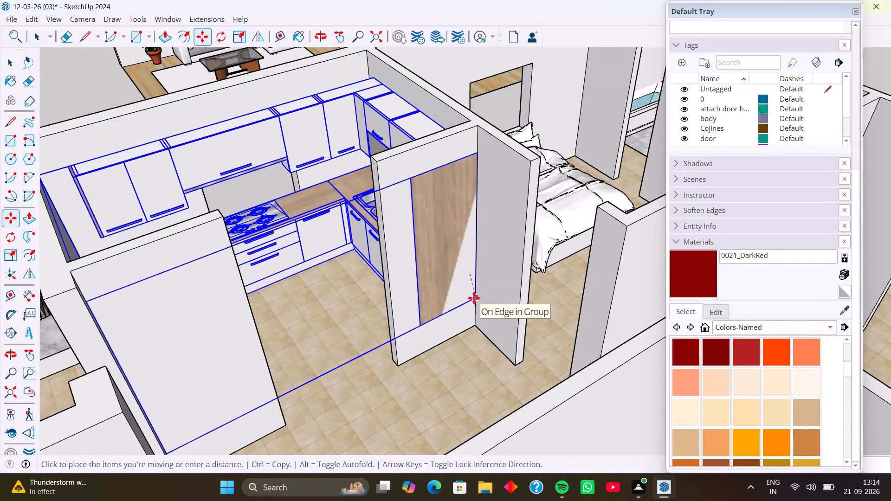
{"action": "key", "text": "Up"}
{"action": "left_click", "coordinate": [470, 331]}
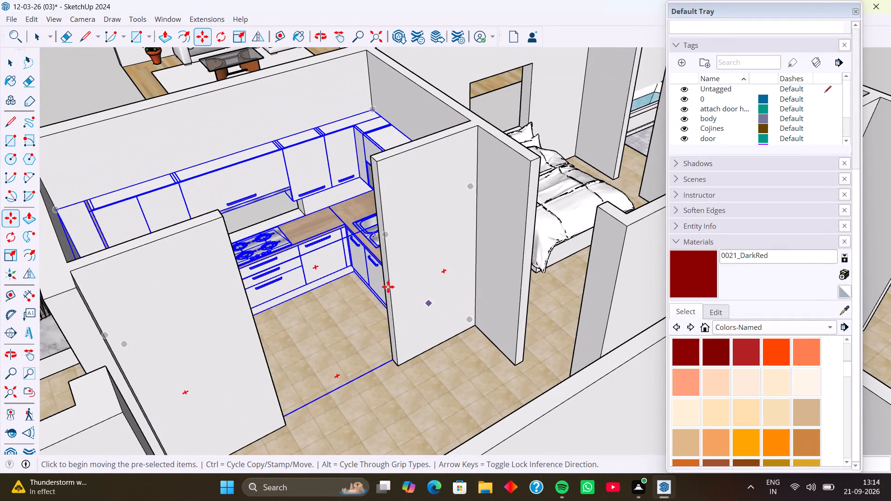
Inspect the lowered kitchen from above and through the exterior wall's window opening.
{"action": "scroll", "coordinate": [387, 286], "scroll_direction": "down", "scroll_amount": 4}
{"action": "middle_click_drag", "start_coordinate": [380, 306], "coordinate": [403, 354]}
{"action": "middle_click_drag", "start_coordinate": [316, 293], "coordinate": [371, 319]}
{"action": "middle_click_drag", "start_coordinate": [307, 300], "coordinate": [397, 273]}
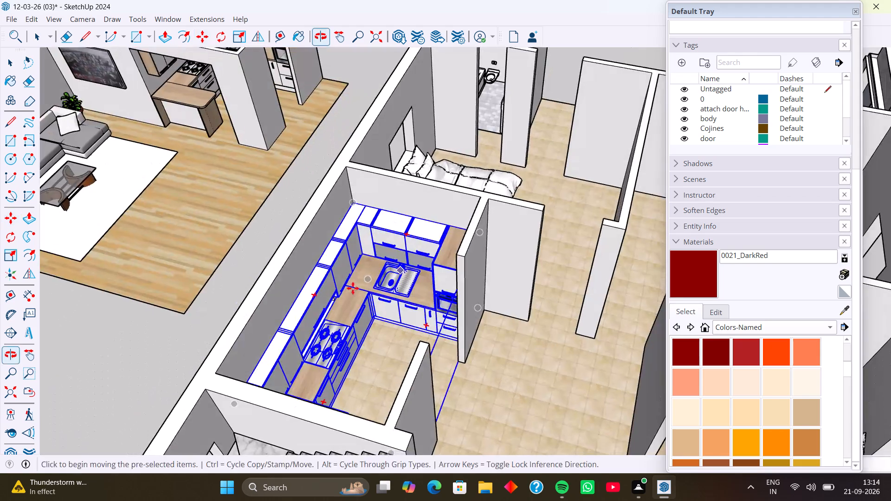
{"action": "middle_click_drag", "start_coordinate": [340, 288], "coordinate": [426, 268]}
{"action": "middle_click_drag", "start_coordinate": [372, 280], "coordinate": [483, 267]}
{"action": "middle_click_drag", "start_coordinate": [419, 314], "coordinate": [543, 259]}
{"action": "middle_click_drag", "start_coordinate": [585, 207], "coordinate": [534, 224]}
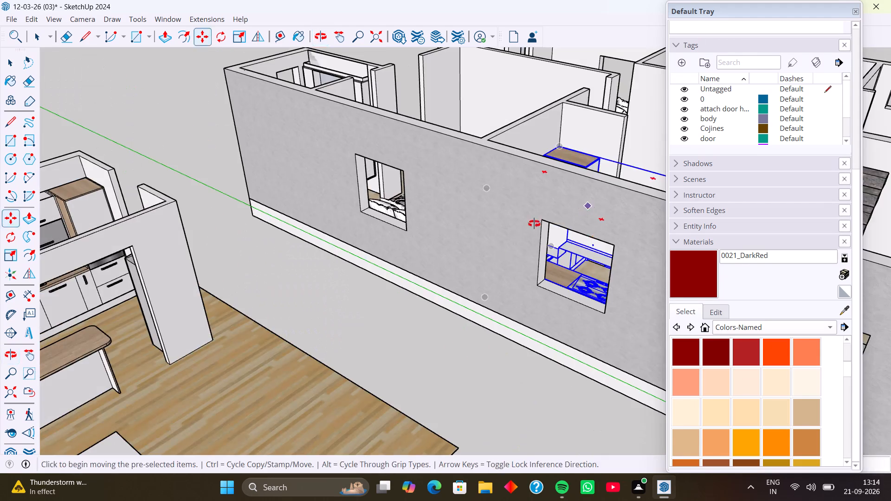
{"action": "middle_click_drag", "start_coordinate": [534, 224], "coordinate": [377, 265]}
{"action": "middle_click_drag", "start_coordinate": [387, 287], "coordinate": [295, 290]}
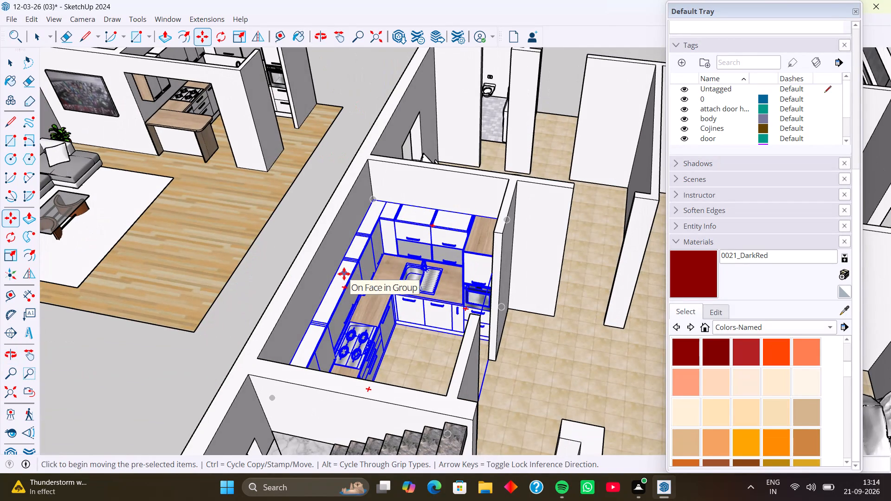
Scale the kitchen group upward from its top edge along the exterior wall to the top of the walls, and deselect it.
{"action": "key", "text": "s"}
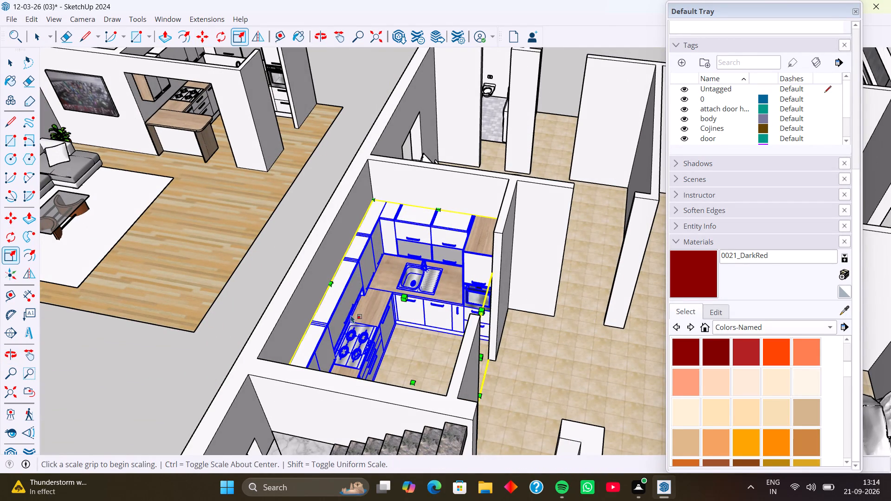
{"action": "middle_click", "coordinate": [336, 313]}
{"action": "middle_click_drag", "start_coordinate": [343, 294], "coordinate": [335, 296]}
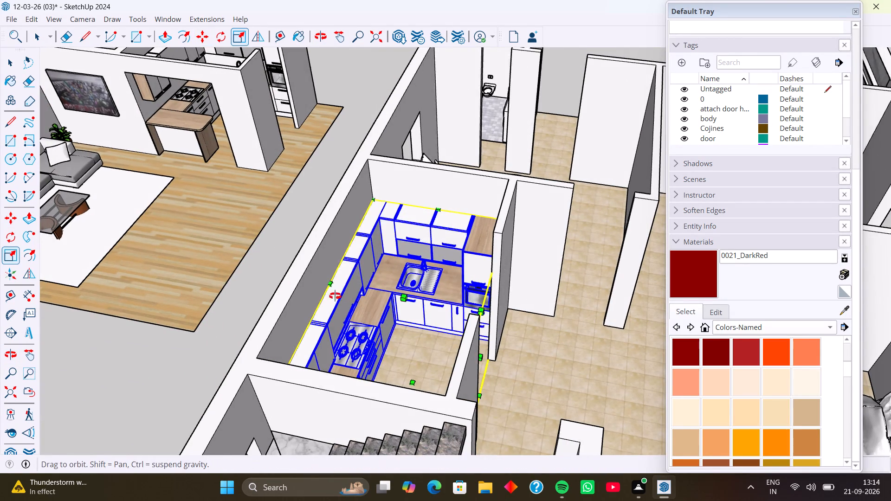
{"action": "middle_click_drag", "start_coordinate": [335, 296], "coordinate": [266, 294]}
{"action": "left_click", "coordinate": [288, 250]}
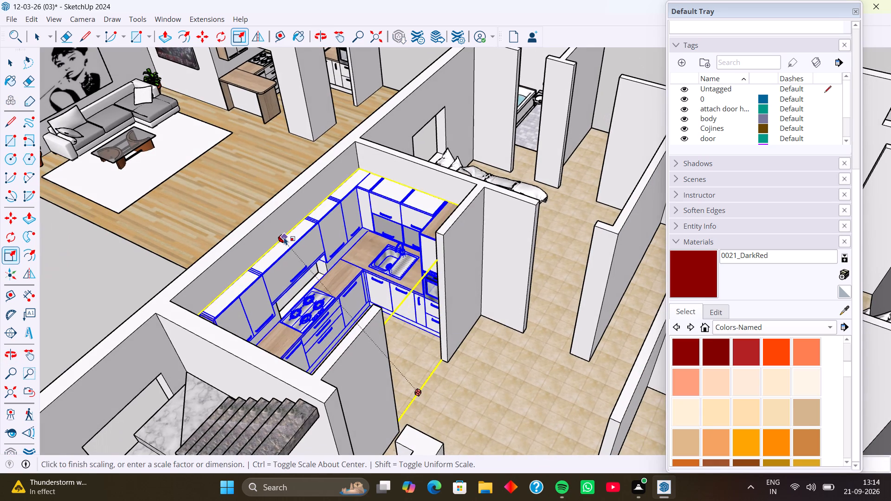
{"action": "left_click", "coordinate": [276, 213]}
{"action": "middle_click_drag", "start_coordinate": [302, 261], "coordinate": [381, 250]}
{"action": "middle_click_drag", "start_coordinate": [320, 292], "coordinate": [479, 271]}
{"action": "middle_click_drag", "start_coordinate": [443, 294], "coordinate": [562, 283]}
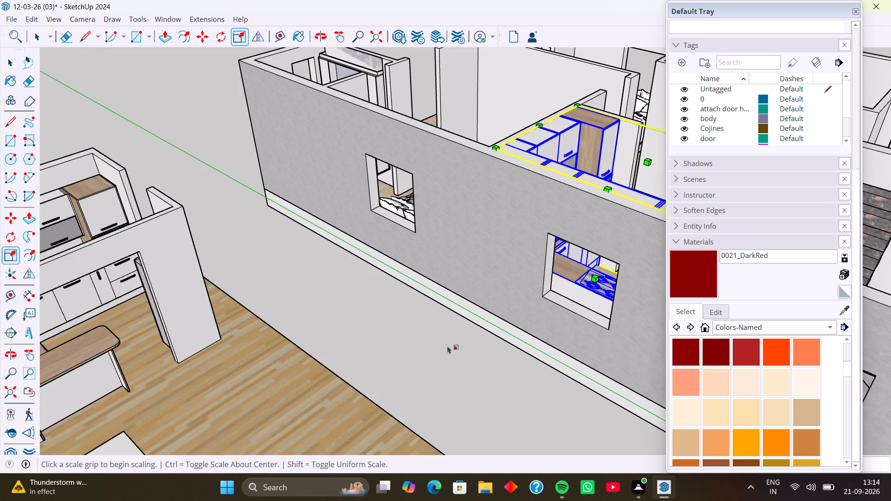
{"action": "key", "text": "space"}
{"action": "left_click", "coordinate": [447, 346]}
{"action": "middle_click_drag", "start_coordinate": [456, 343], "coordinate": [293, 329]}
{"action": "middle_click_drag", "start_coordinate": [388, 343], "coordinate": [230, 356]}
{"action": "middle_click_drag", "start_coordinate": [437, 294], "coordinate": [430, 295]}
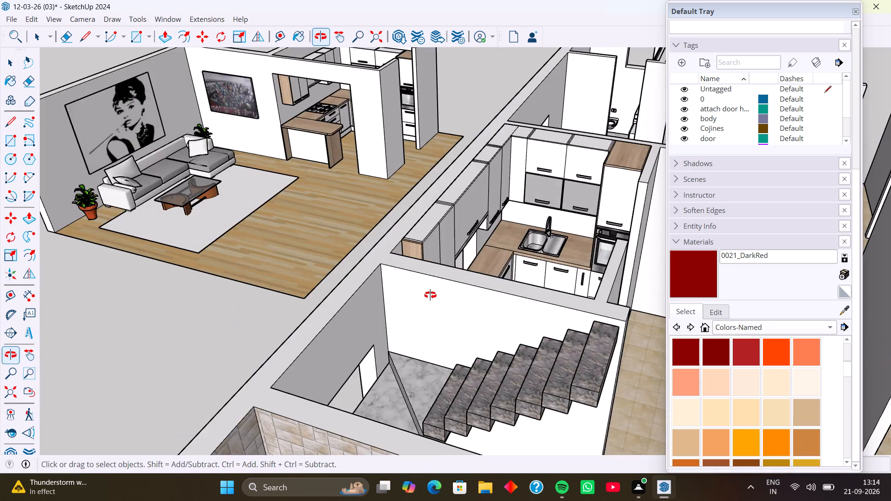
Examine the scaled kitchen in its room from several angles, checking its cabinets and worktops against the surrounding walls.
{"action": "middle_click_drag", "start_coordinate": [430, 295], "coordinate": [240, 283]}
{"action": "middle_click_drag", "start_coordinate": [495, 316], "coordinate": [391, 326]}
{"action": "middle_click_drag", "start_coordinate": [401, 305], "coordinate": [466, 271]}
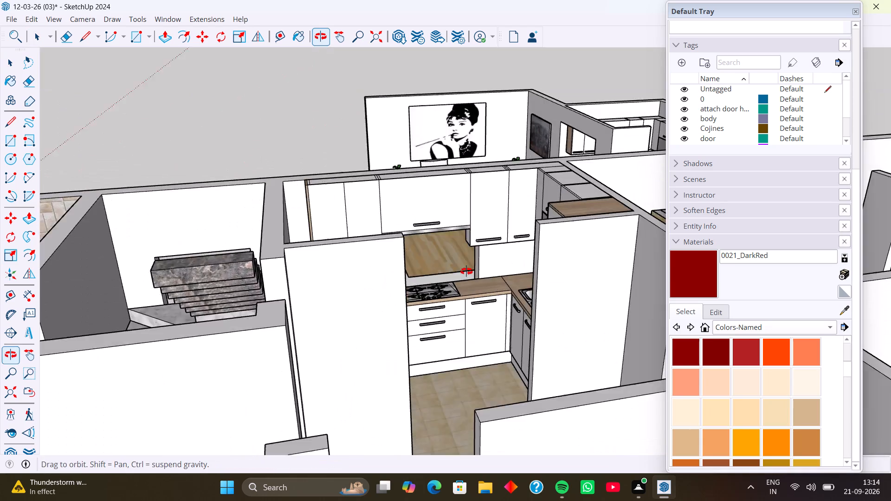
{"action": "middle_click_drag", "start_coordinate": [466, 271], "coordinate": [498, 337]}
{"action": "middle_click_drag", "start_coordinate": [424, 313], "coordinate": [349, 343]}
{"action": "middle_click_drag", "start_coordinate": [372, 307], "coordinate": [364, 382]}
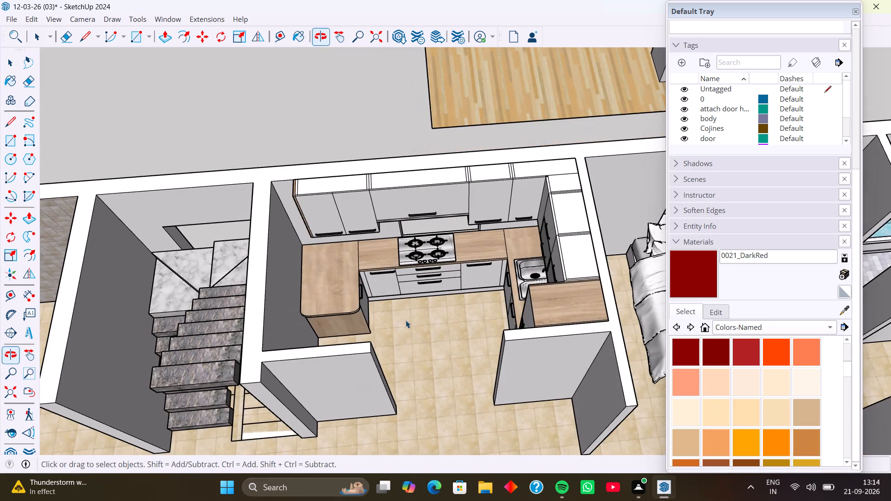
{"action": "middle_click_drag", "start_coordinate": [401, 275], "coordinate": [464, 268]}
{"action": "scroll", "coordinate": [417, 328], "scroll_direction": "down", "scroll_amount": 5}
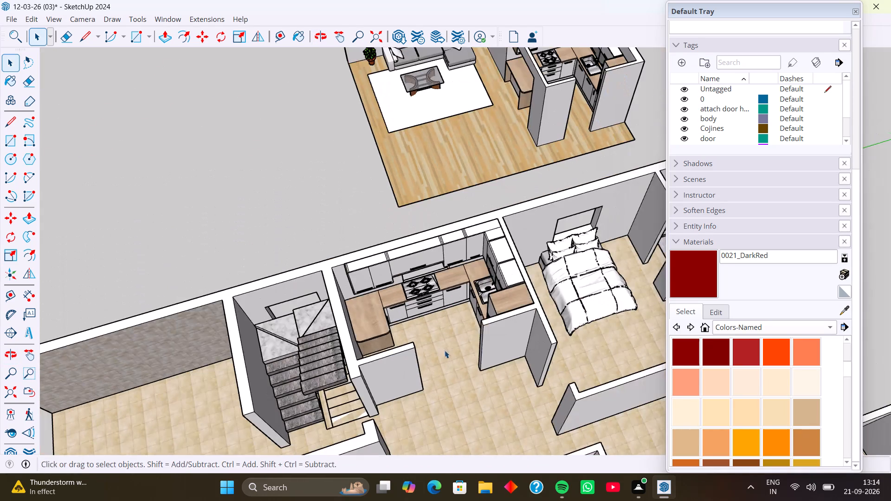
{"action": "middle_click_drag", "start_coordinate": [445, 350], "coordinate": [517, 346]}
{"action": "middle_click_drag", "start_coordinate": [439, 319], "coordinate": [524, 315]}
{"action": "middle_click_drag", "start_coordinate": [463, 310], "coordinate": [517, 308]}
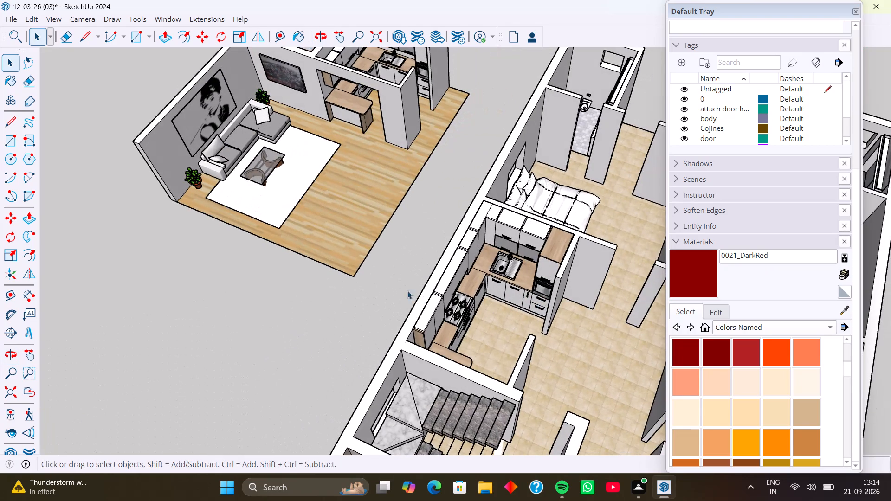
Delete the leftover imported living room and kitchen model standing beside the house.
{"action": "scroll", "coordinate": [358, 252], "scroll_direction": "down", "scroll_amount": 5}
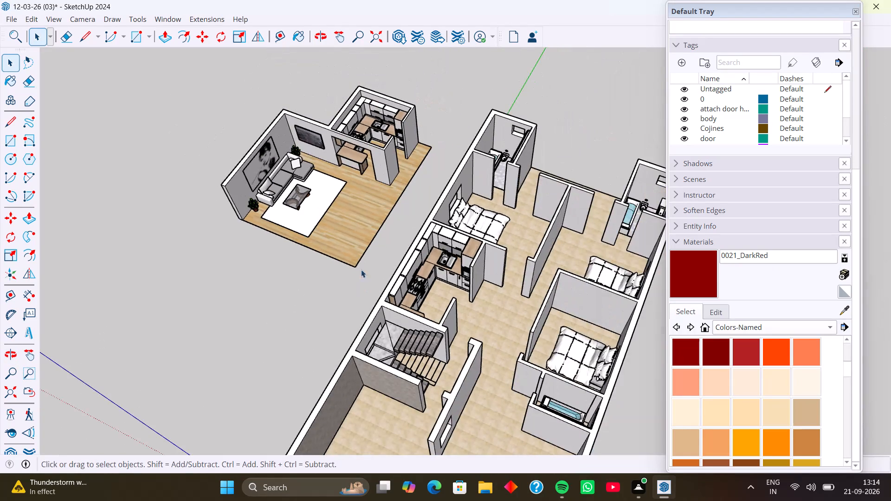
{"action": "middle_click_drag", "start_coordinate": [365, 278], "coordinate": [483, 303]}
{"action": "scroll", "coordinate": [371, 243], "scroll_direction": "down", "scroll_amount": 3}
{"action": "left_click", "coordinate": [348, 226]}
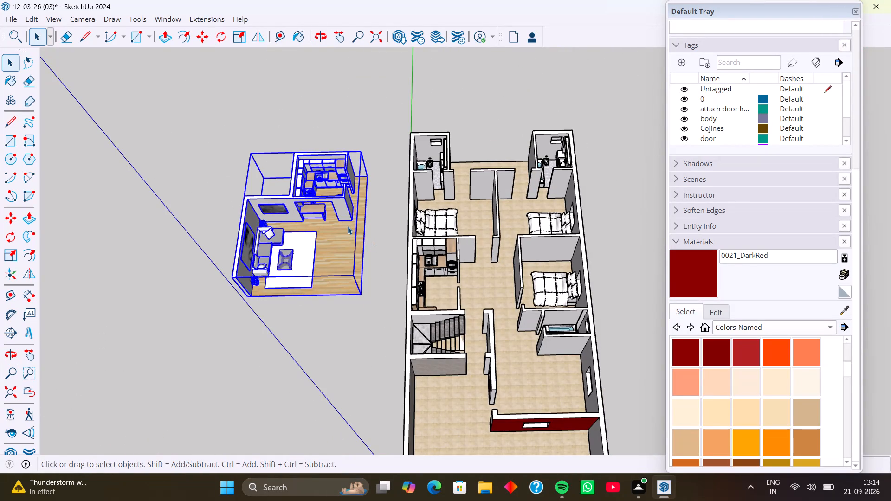
{"action": "key", "text": "Delete"}
Examine the whole house from above and at an angle, checking the furnished rooms and the empty front area.
{"action": "scroll", "coordinate": [361, 220], "scroll_direction": "down", "scroll_amount": 8}
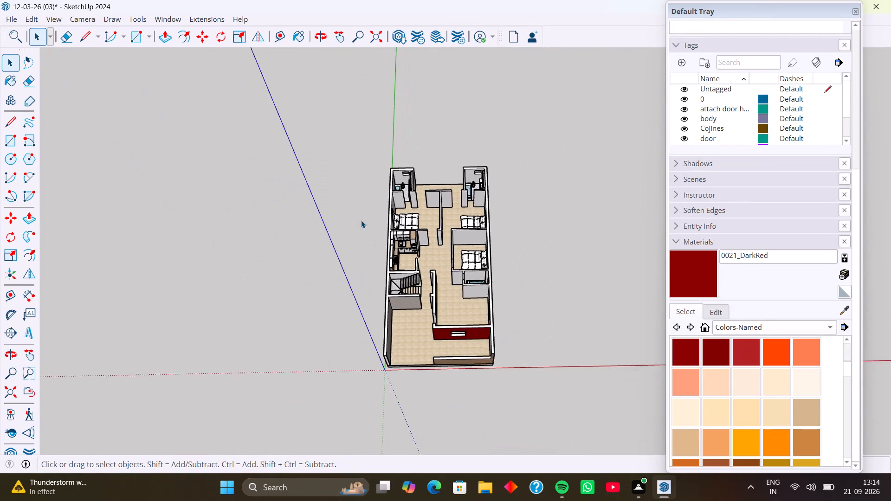
{"action": "scroll", "coordinate": [361, 220], "scroll_direction": "down", "scroll_amount": 2}
{"action": "middle_click_drag", "start_coordinate": [374, 256], "coordinate": [461, 239]}
{"action": "scroll", "coordinate": [405, 174], "scroll_direction": "down", "scroll_amount": 2}
{"action": "middle_click_drag", "start_coordinate": [438, 224], "coordinate": [387, 354]}
{"action": "middle_click_drag", "start_coordinate": [400, 353], "coordinate": [371, 299]}
{"action": "middle_click_drag", "start_coordinate": [426, 354], "coordinate": [387, 283]}
{"action": "middle_click_drag", "start_coordinate": [400, 311], "coordinate": [363, 318]}
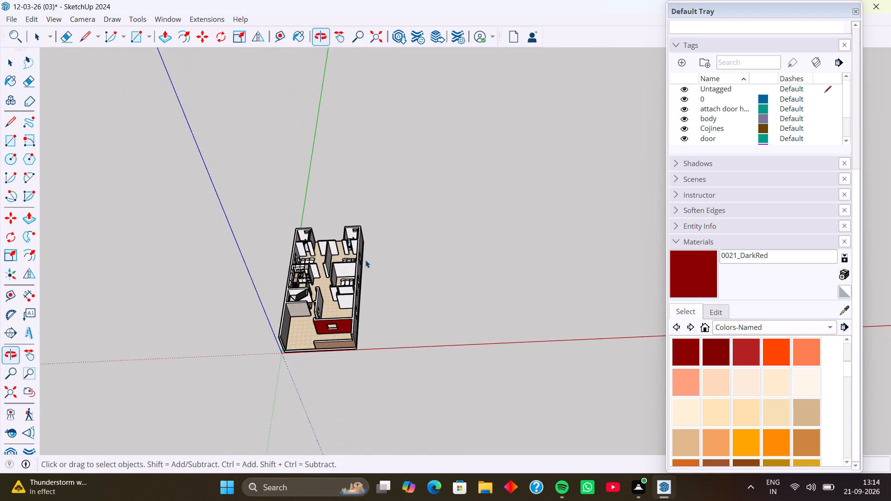
{"action": "scroll", "coordinate": [362, 239], "scroll_direction": "up", "scroll_amount": 11}
{"action": "middle_click_drag", "start_coordinate": [352, 268], "coordinate": [355, 235]}
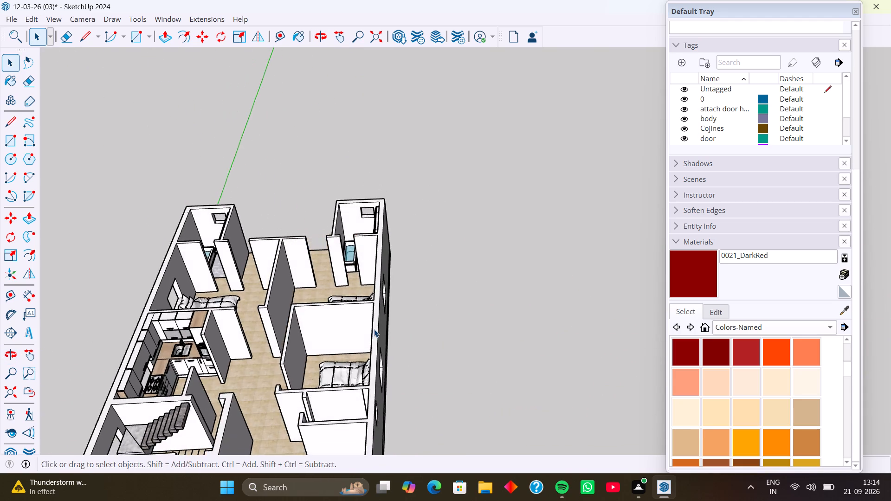
{"action": "scroll", "coordinate": [374, 329], "scroll_direction": "down", "scroll_amount": 6}
{"action": "middle_click_drag", "start_coordinate": [363, 370], "coordinate": [380, 309], "text": "shift"}
{"action": "middle_click_drag", "start_coordinate": [376, 323], "coordinate": [372, 409]}
{"action": "scroll", "coordinate": [348, 256], "scroll_direction": "up", "scroll_amount": 3}
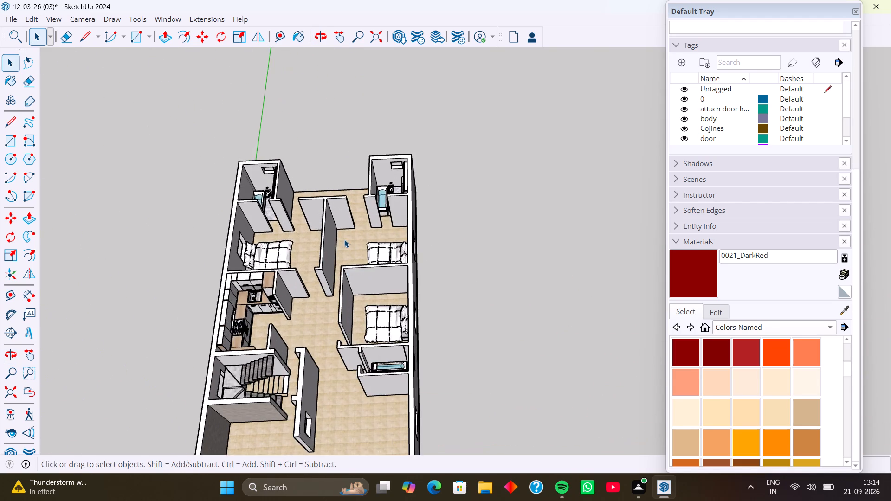
{"action": "scroll", "coordinate": [359, 276], "scroll_direction": "down", "scroll_amount": 4}
{"action": "middle_click_drag", "start_coordinate": [373, 315], "coordinate": [378, 272]}
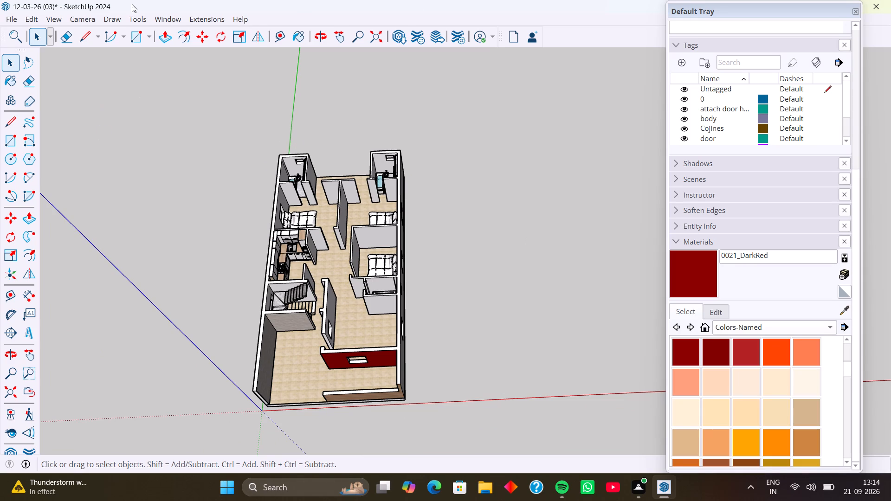
Search the 3D Warehouse models for "living room".
{"action": "left_click", "coordinate": [167, 17]}
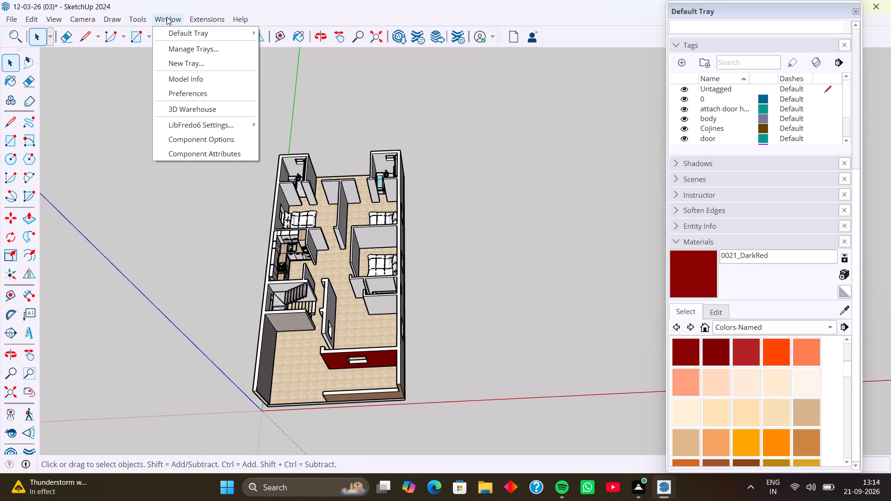
{"action": "left_click", "coordinate": [227, 109]}
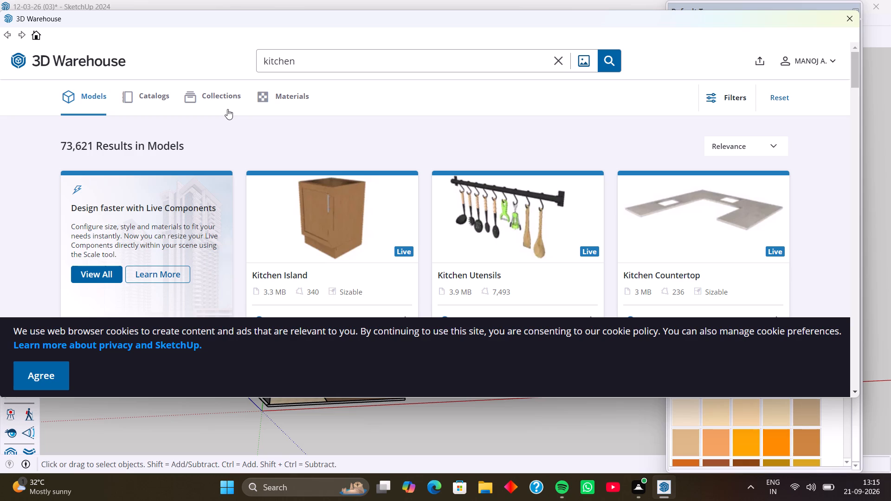
{"action": "left_click", "coordinate": [346, 68]}
{"action": "key", "text": "BackSpace"}
{"action": "key", "text": "BackSpace"}
{"action": "key", "text": "BackSpace"}
{"action": "key", "text": "BackSpace"}
{"action": "key", "text": "BackSpace"}
{"action": "key", "text": "BackSpace"}
{"action": "key", "text": "BackSpace"}
{"action": "key", "text": "BackSpace"}
{"action": "key", "text": "BackSpace"}
{"action": "key", "text": "BackSpace"}
{"action": "key", "text": "BackSpace"}
{"action": "key", "text": "BackSpace"}
{"action": "key", "text": "BackSpace"}
{"action": "key", "text": "BackSpace"}
{"action": "type", "text": "living room"}
{"action": "key", "text": "Return"}
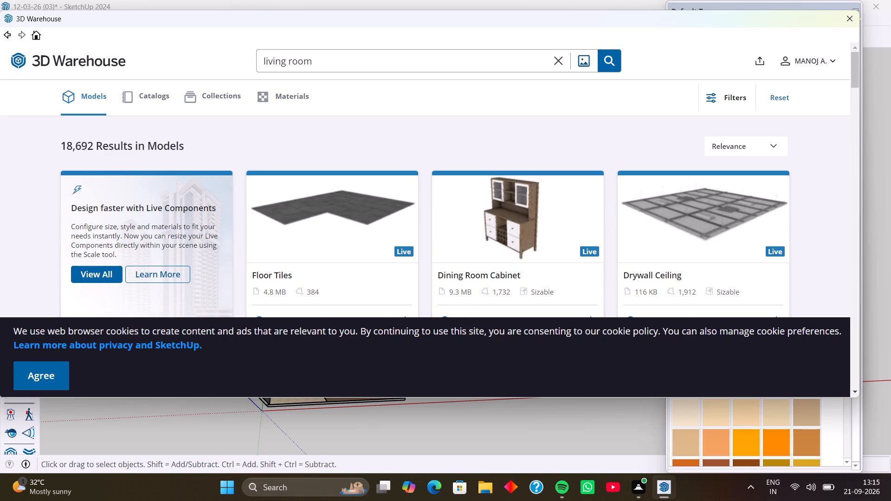
Browse the living room search results for a furnished model suited to the house.
{"action": "scroll", "coordinate": [400, 167], "scroll_direction": "down", "scroll_amount": 5}
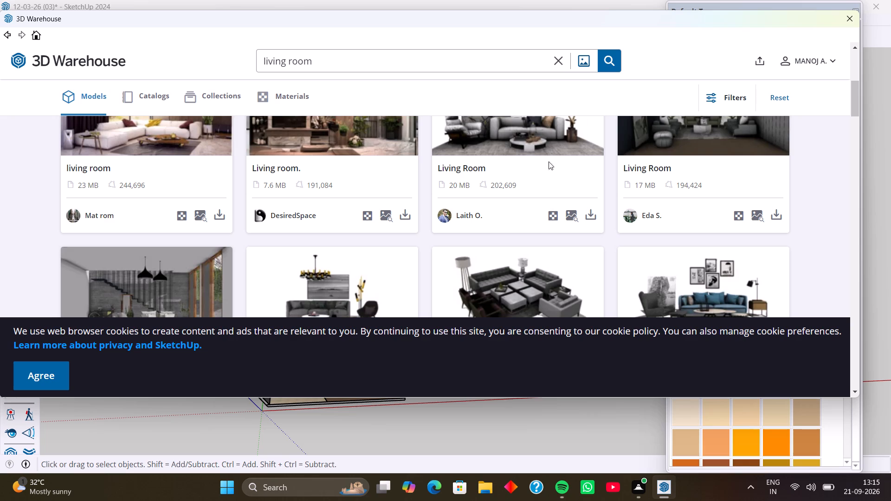
{"action": "scroll", "coordinate": [519, 156], "scroll_direction": "down", "scroll_amount": 2}
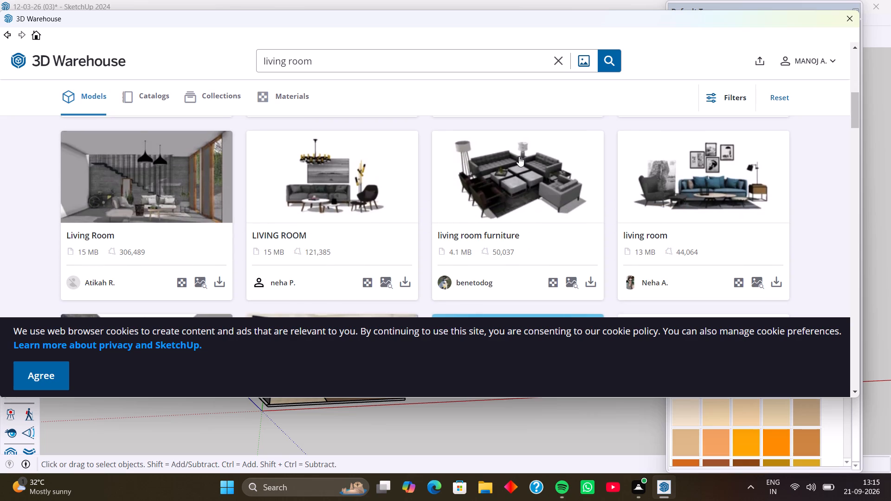
{"action": "scroll", "coordinate": [594, 185], "scroll_direction": "down", "scroll_amount": 2}
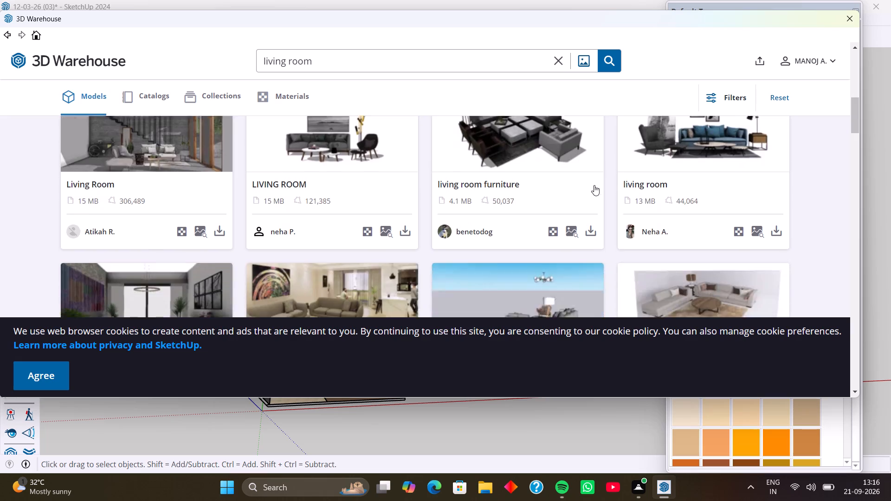
{"action": "scroll", "coordinate": [594, 185], "scroll_direction": "down", "scroll_amount": 2}
{"action": "scroll", "coordinate": [524, 201], "scroll_direction": "up", "scroll_amount": 9}
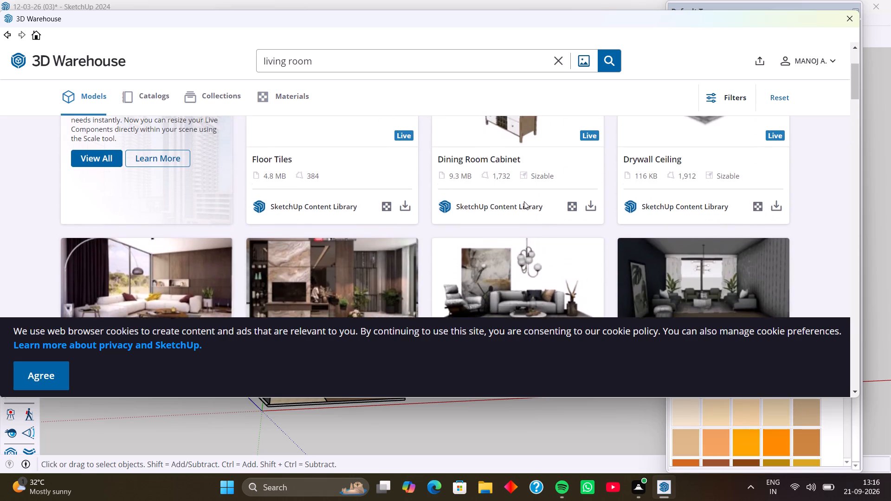
{"action": "scroll", "coordinate": [524, 201], "scroll_direction": "up", "scroll_amount": 3}
{"action": "scroll", "coordinate": [524, 201], "scroll_direction": "down", "scroll_amount": 5}
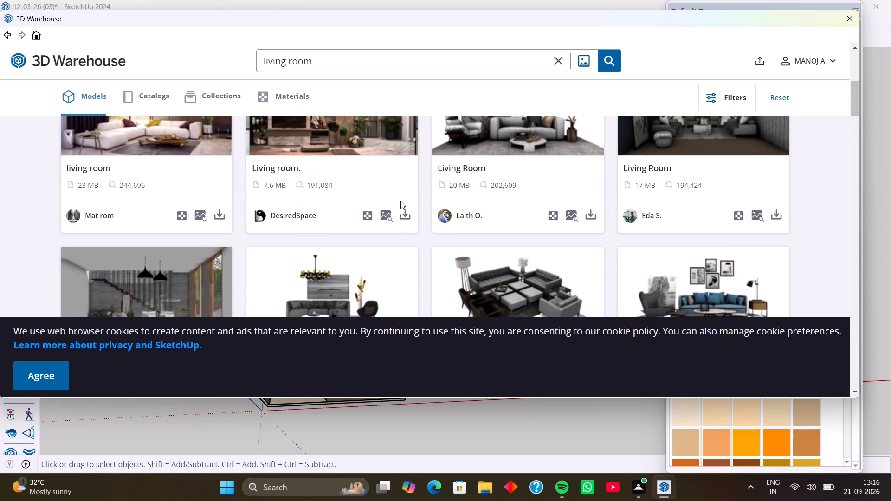
{"action": "scroll", "coordinate": [397, 200], "scroll_direction": "up", "scroll_amount": 2}
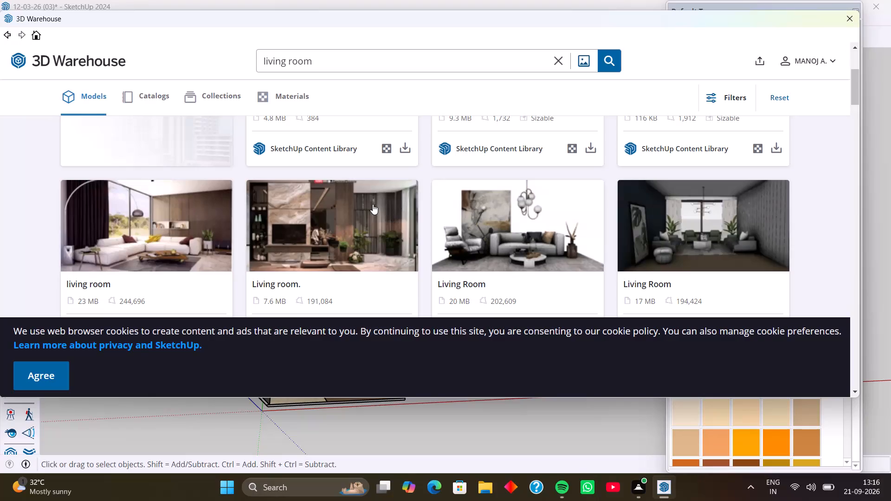
{"action": "scroll", "coordinate": [666, 239], "scroll_direction": "down", "scroll_amount": 4}
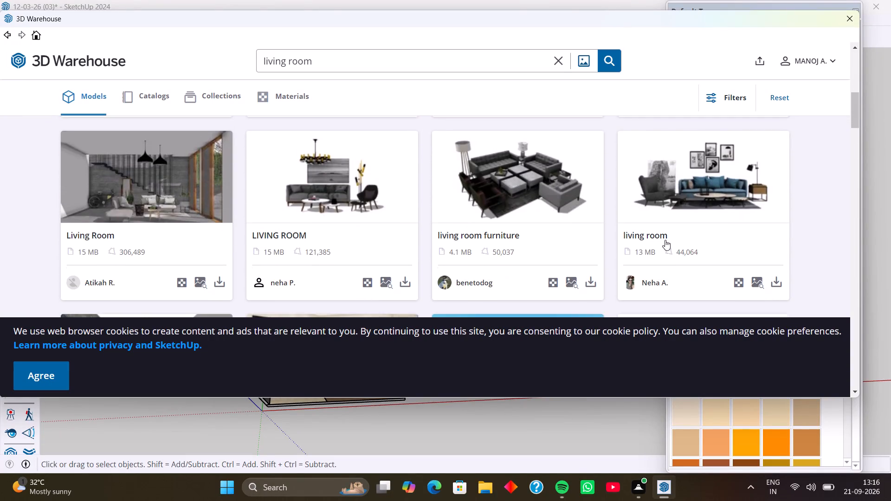
{"action": "scroll", "coordinate": [662, 240], "scroll_direction": "down", "scroll_amount": 3}
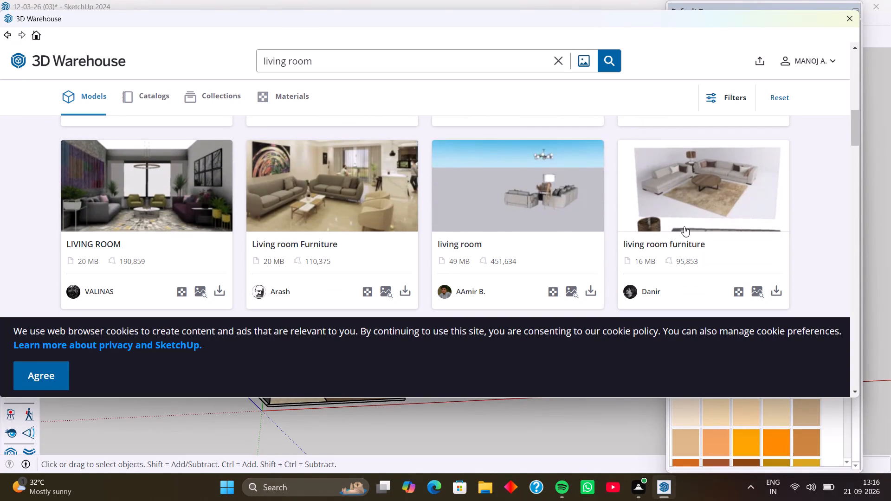
{"action": "scroll", "coordinate": [639, 232], "scroll_direction": "down", "scroll_amount": 2}
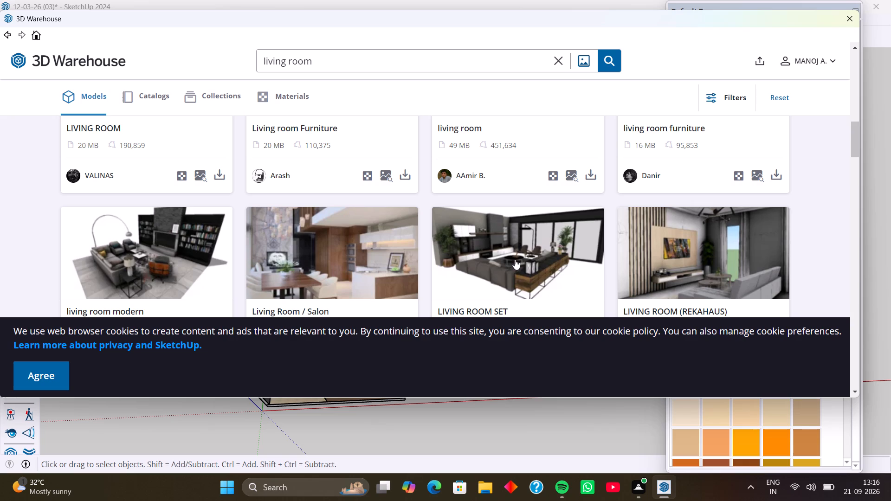
{"action": "scroll", "coordinate": [515, 259], "scroll_direction": "down", "scroll_amount": 1}
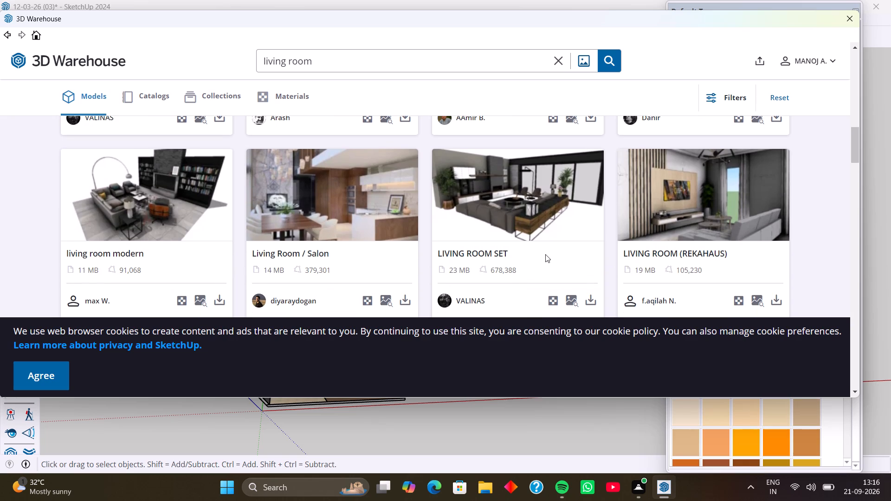
{"action": "scroll", "coordinate": [543, 254], "scroll_direction": "down", "scroll_amount": 2}
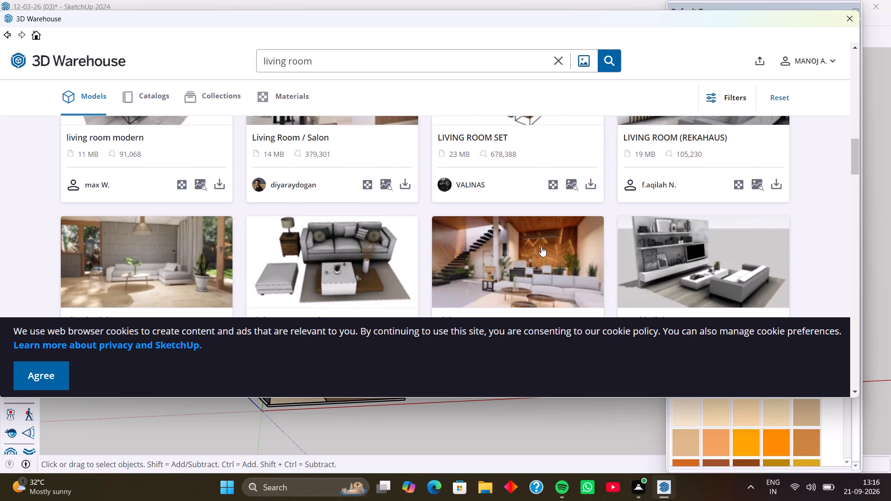
{"action": "scroll", "coordinate": [575, 258], "scroll_direction": "down", "scroll_amount": 1}
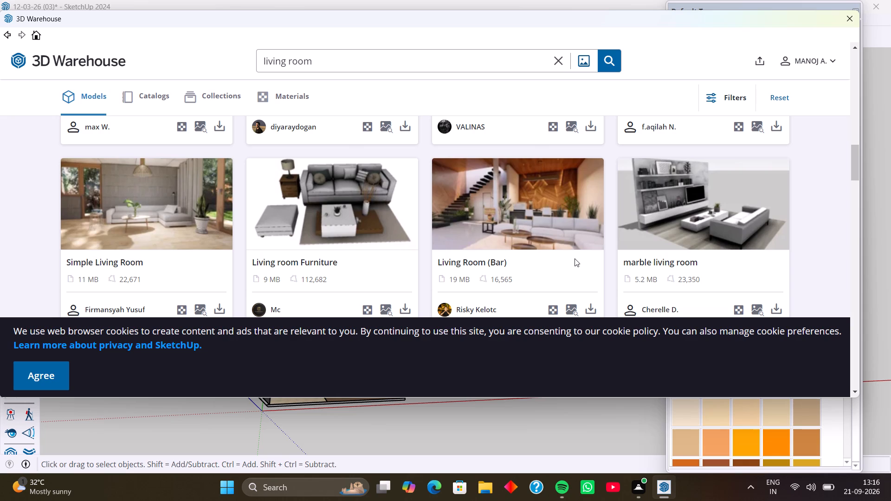
{"action": "scroll", "coordinate": [575, 258], "scroll_direction": "down", "scroll_amount": 3}
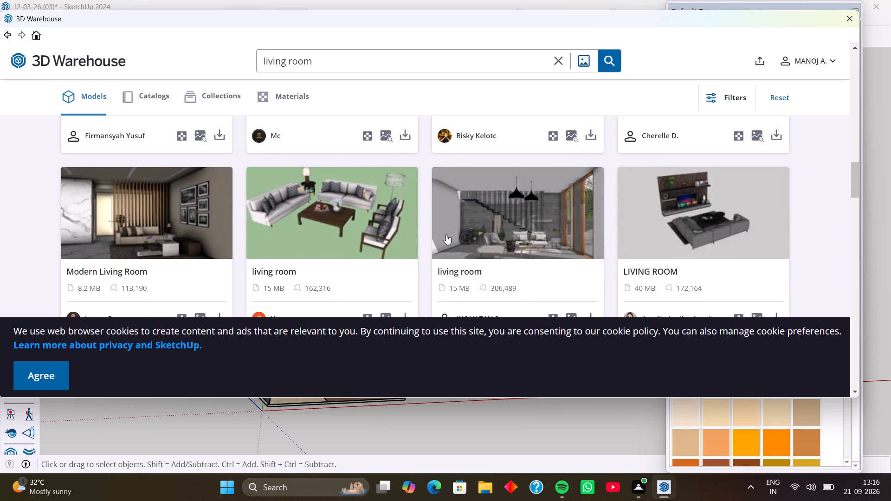
{"action": "scroll", "coordinate": [399, 213], "scroll_direction": "down", "scroll_amount": 2}
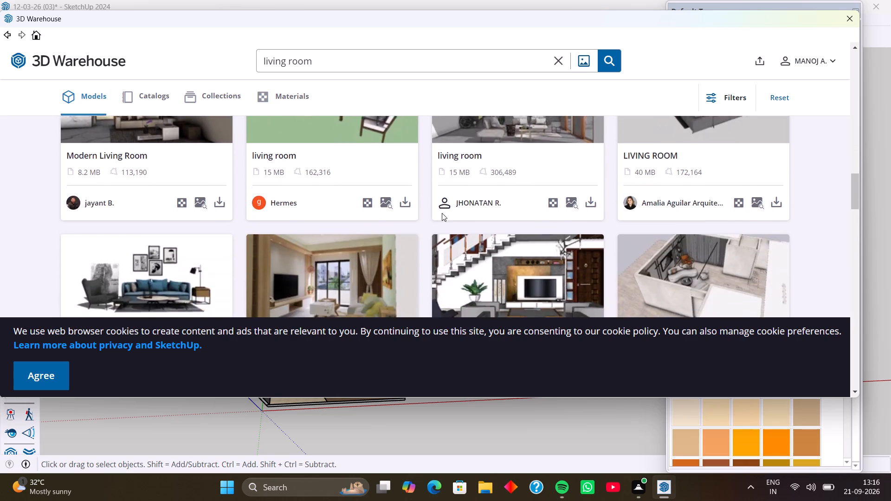
{"action": "scroll", "coordinate": [442, 213], "scroll_direction": "down", "scroll_amount": 2}
{"action": "scroll", "coordinate": [626, 187], "scroll_direction": "down", "scroll_amount": 1}
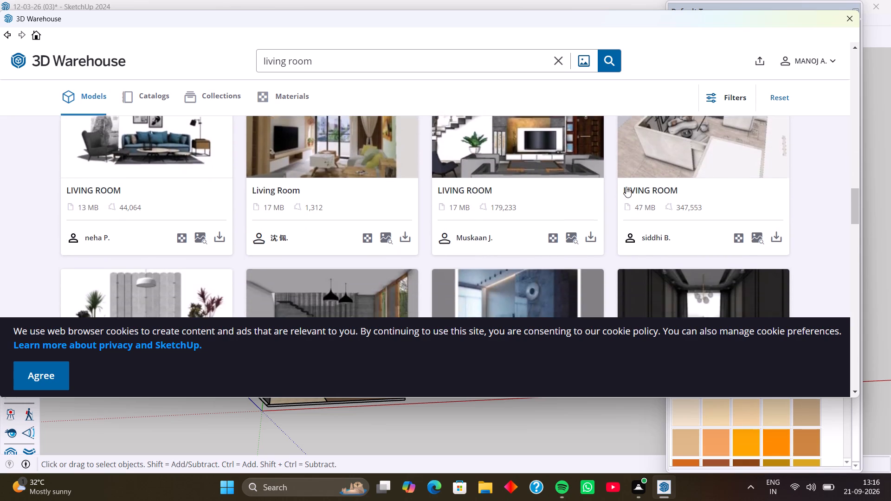
{"action": "scroll", "coordinate": [626, 187], "scroll_direction": "down", "scroll_amount": 2}
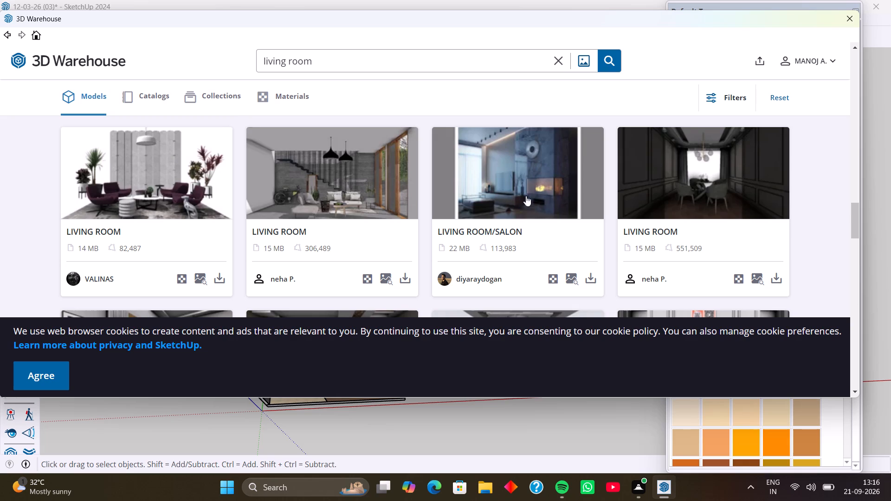
{"action": "scroll", "coordinate": [519, 206], "scroll_direction": "down", "scroll_amount": 3}
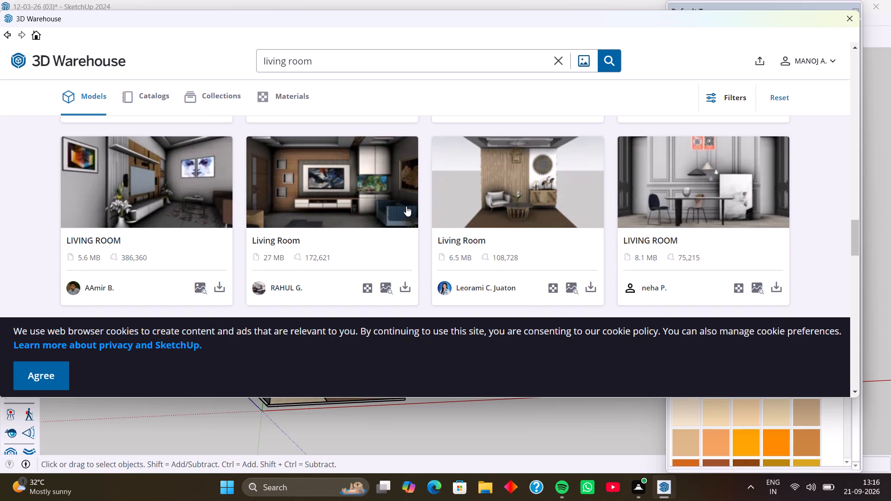
{"action": "scroll", "coordinate": [422, 206], "scroll_direction": "down", "scroll_amount": 3}
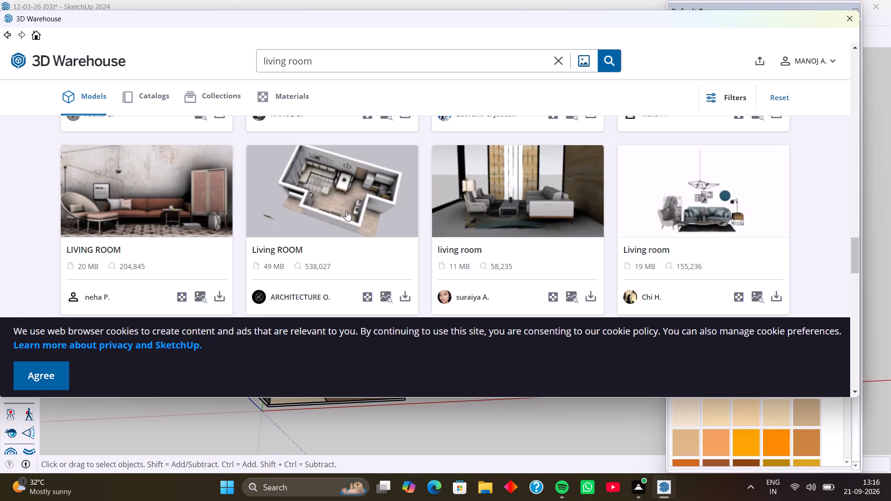
{"action": "scroll", "coordinate": [639, 220], "scroll_direction": "down", "scroll_amount": 2}
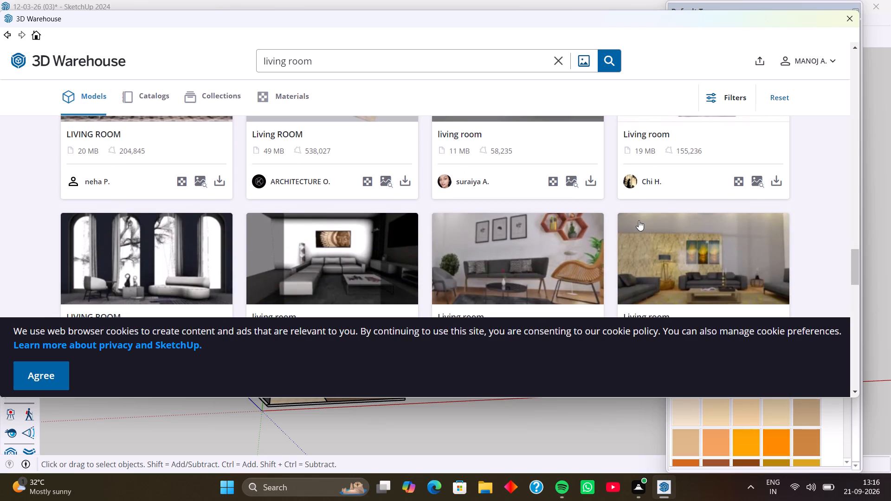
Browse the remaining living room results down to the end of the loaded list for a suitable furnished model.
{"action": "scroll", "coordinate": [373, 234], "scroll_direction": "down", "scroll_amount": 2}
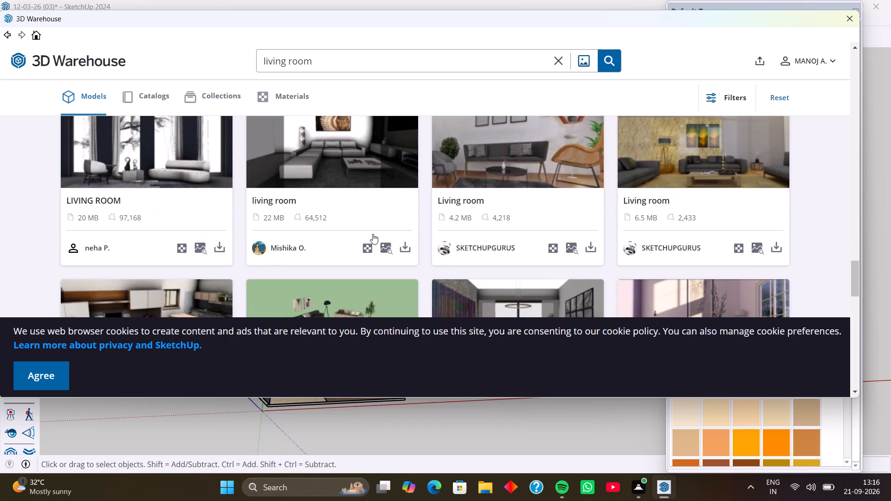
{"action": "scroll", "coordinate": [373, 234], "scroll_direction": "down", "scroll_amount": 1}
{"action": "scroll", "coordinate": [414, 225], "scroll_direction": "up", "scroll_amount": 2}
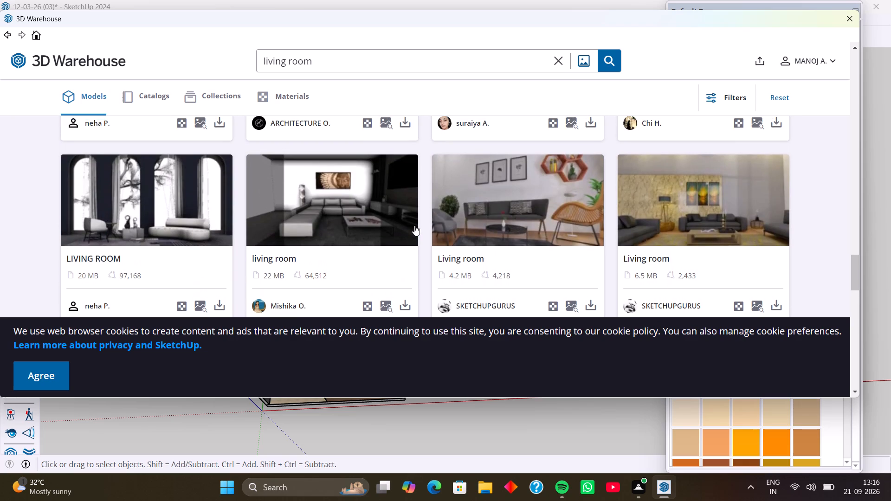
{"action": "scroll", "coordinate": [414, 225], "scroll_direction": "down", "scroll_amount": 2}
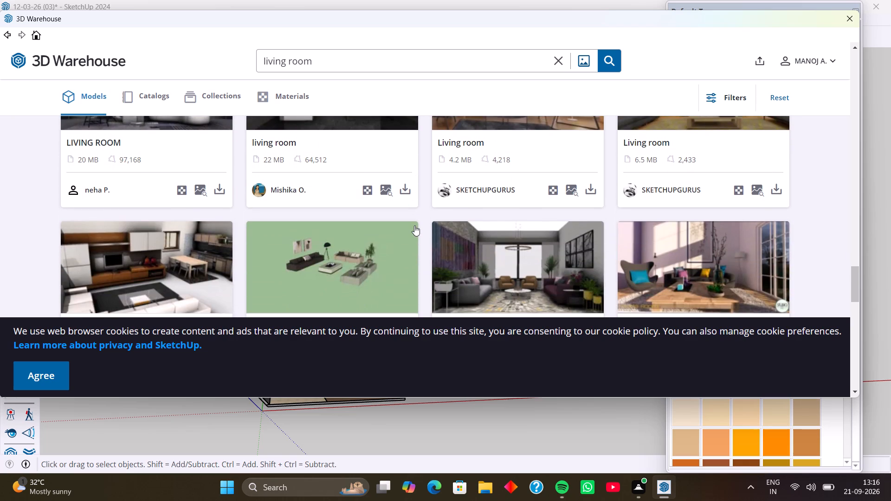
{"action": "scroll", "coordinate": [410, 237], "scroll_direction": "down", "scroll_amount": 1}
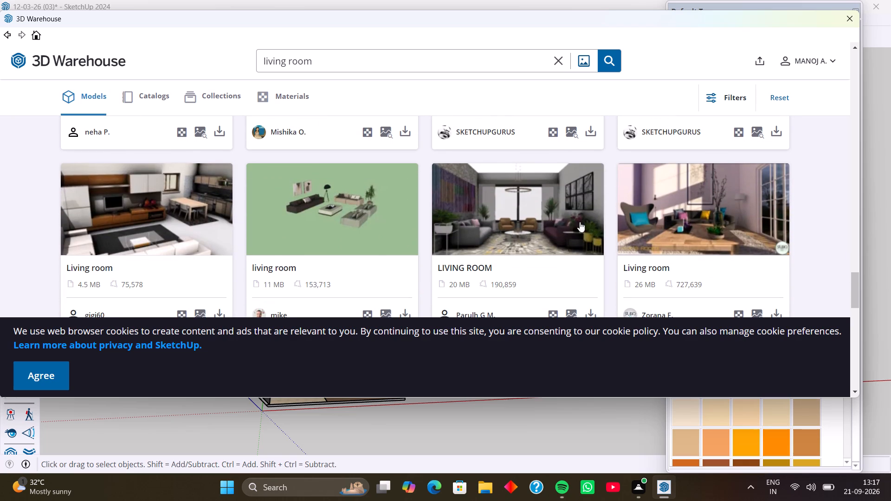
{"action": "scroll", "coordinate": [603, 219], "scroll_direction": "down", "scroll_amount": 3}
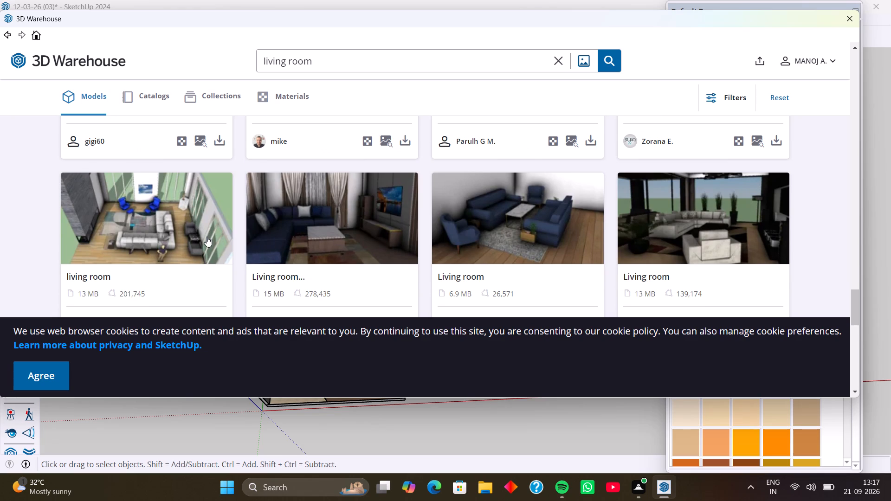
{"action": "scroll", "coordinate": [207, 237], "scroll_direction": "down", "scroll_amount": 2}
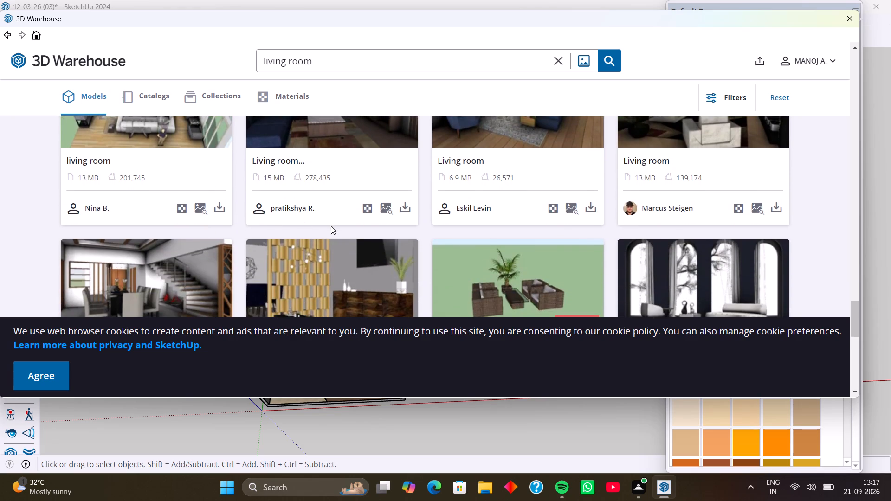
{"action": "scroll", "coordinate": [331, 226], "scroll_direction": "down", "scroll_amount": 4}
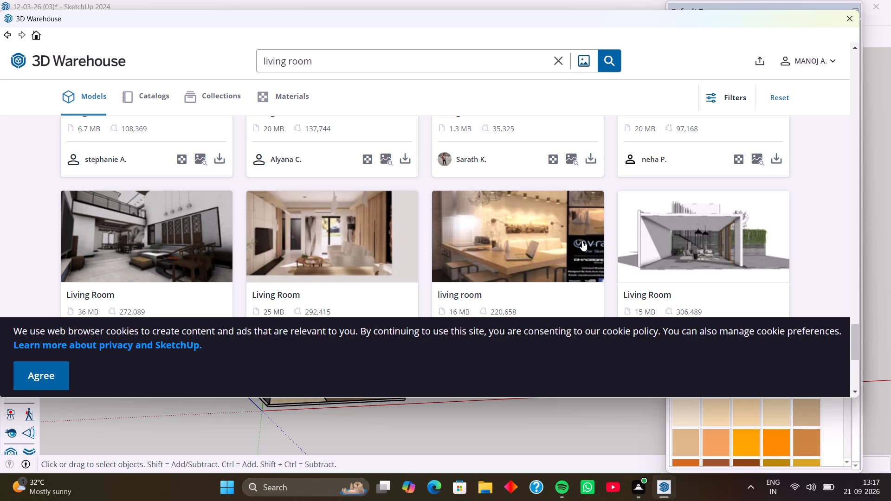
{"action": "scroll", "coordinate": [582, 241], "scroll_direction": "down", "scroll_amount": 3}
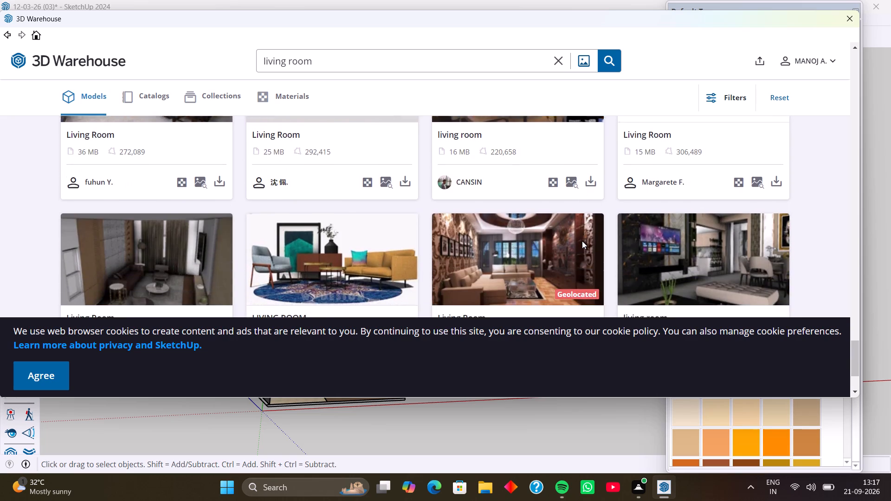
{"action": "scroll", "coordinate": [582, 241], "scroll_direction": "down", "scroll_amount": 7}
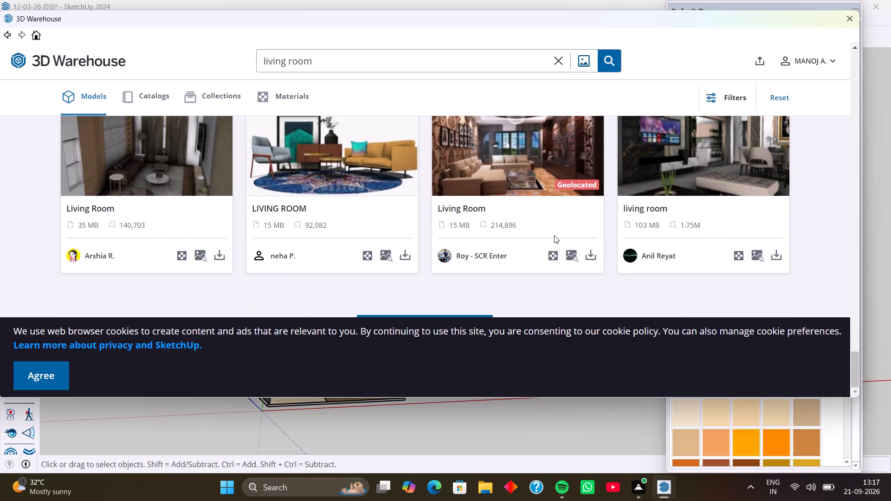
Review the living room results again back towards the first rows, comparing furnished room layouts for the house.
{"action": "scroll", "coordinate": [554, 235], "scroll_direction": "up", "scroll_amount": 5}
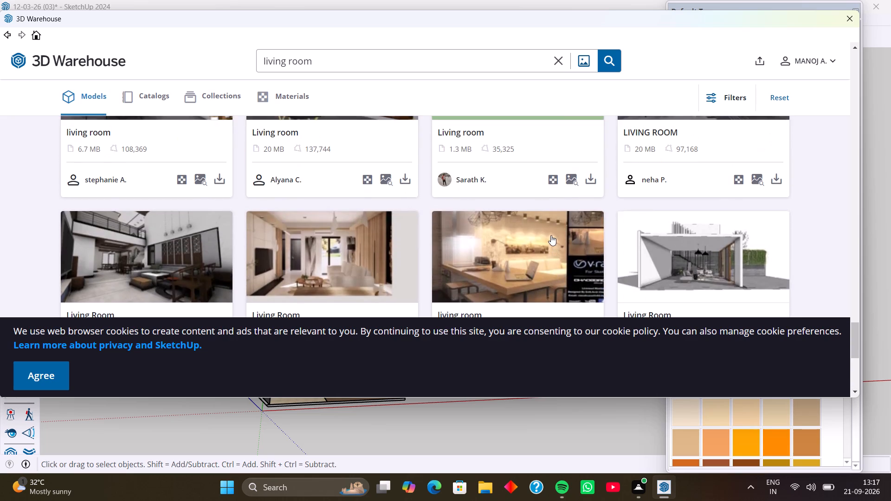
{"action": "scroll", "coordinate": [551, 235], "scroll_direction": "up", "scroll_amount": 7}
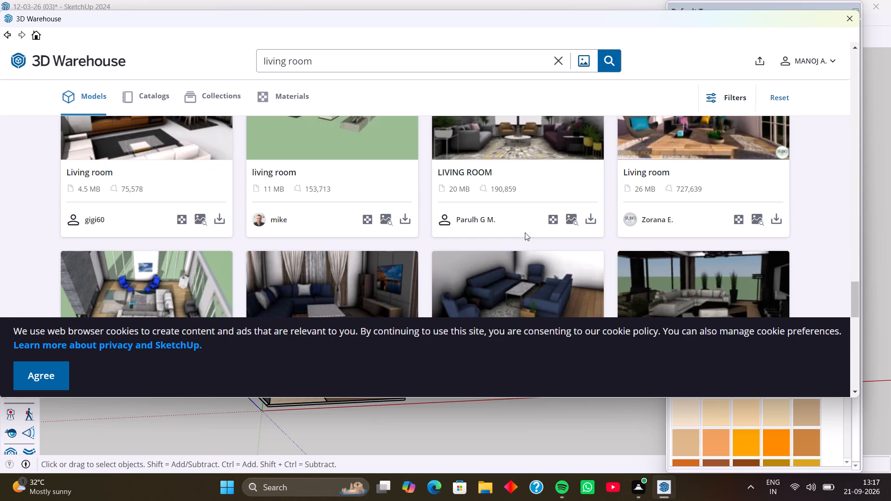
{"action": "scroll", "coordinate": [547, 244], "scroll_direction": "up", "scroll_amount": 5}
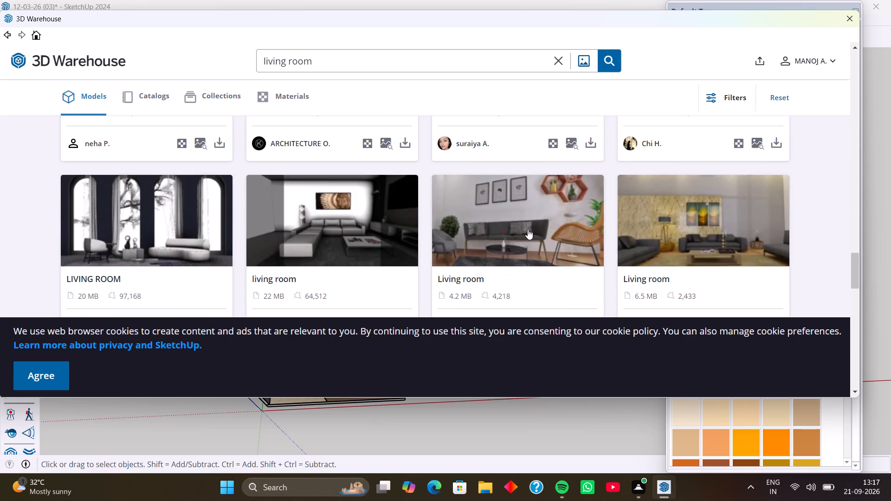
{"action": "scroll", "coordinate": [513, 205], "scroll_direction": "down", "scroll_amount": 2}
{"action": "scroll", "coordinate": [349, 191], "scroll_direction": "up", "scroll_amount": 1}
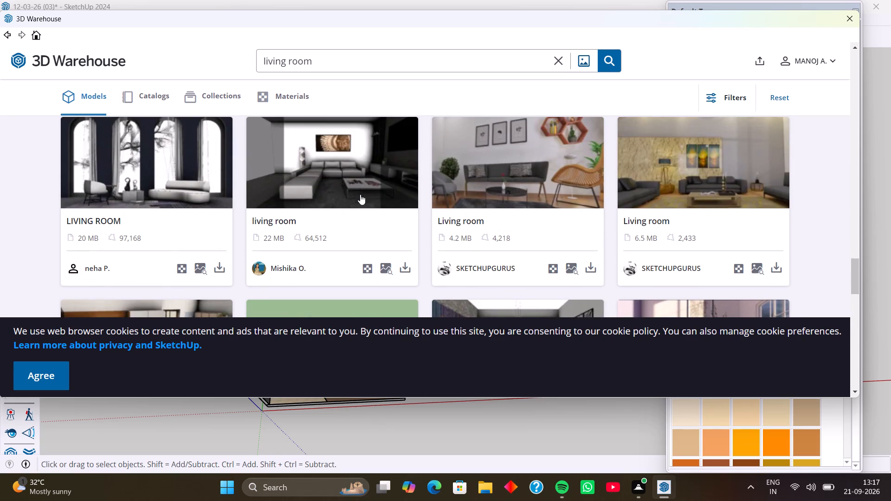
{"action": "scroll", "coordinate": [554, 191], "scroll_direction": "up", "scroll_amount": 1}
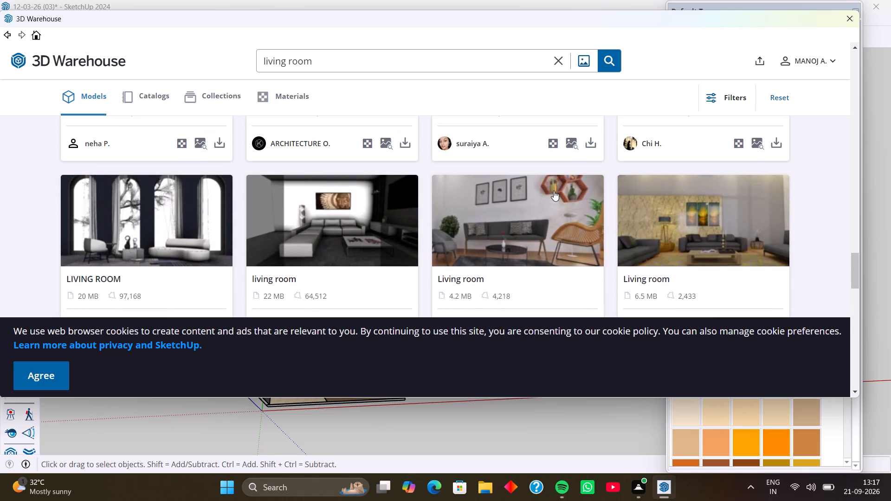
{"action": "scroll", "coordinate": [548, 209], "scroll_direction": "up", "scroll_amount": 2}
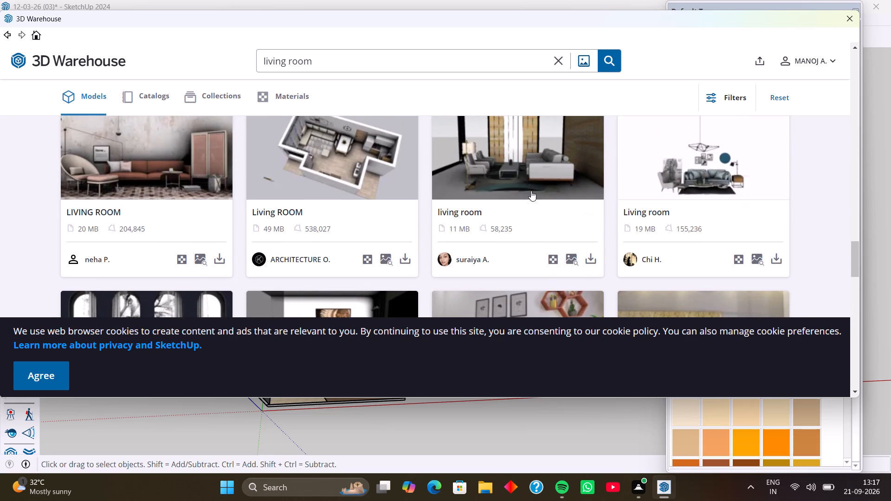
{"action": "scroll", "coordinate": [531, 191], "scroll_direction": "up", "scroll_amount": 1}
{"action": "scroll", "coordinate": [564, 210], "scroll_direction": "up", "scroll_amount": 2}
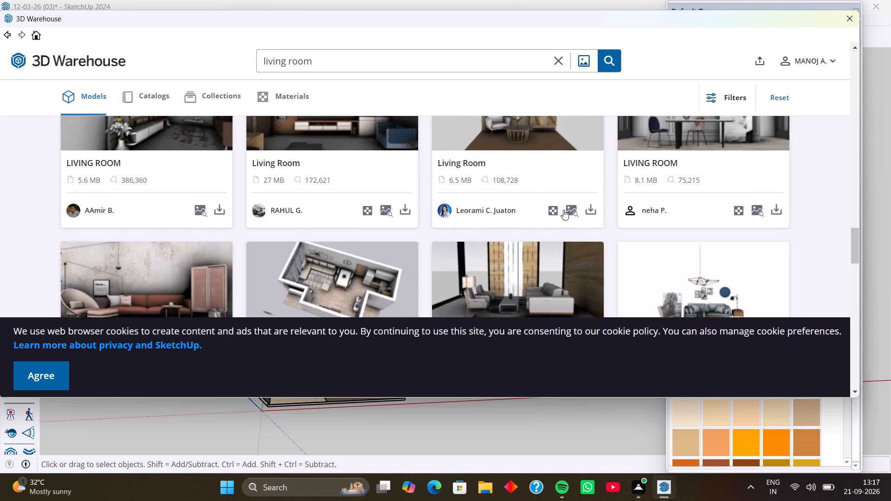
{"action": "scroll", "coordinate": [563, 210], "scroll_direction": "up", "scroll_amount": 2}
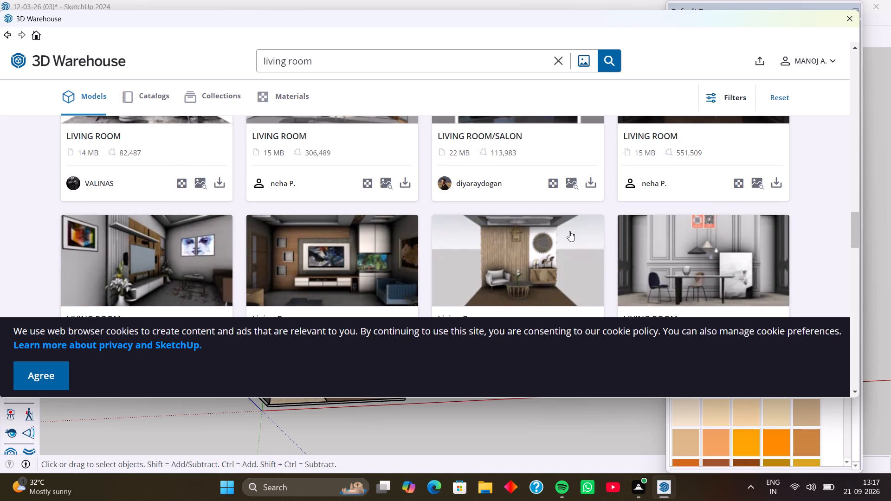
{"action": "scroll", "coordinate": [428, 225], "scroll_direction": "up", "scroll_amount": 1}
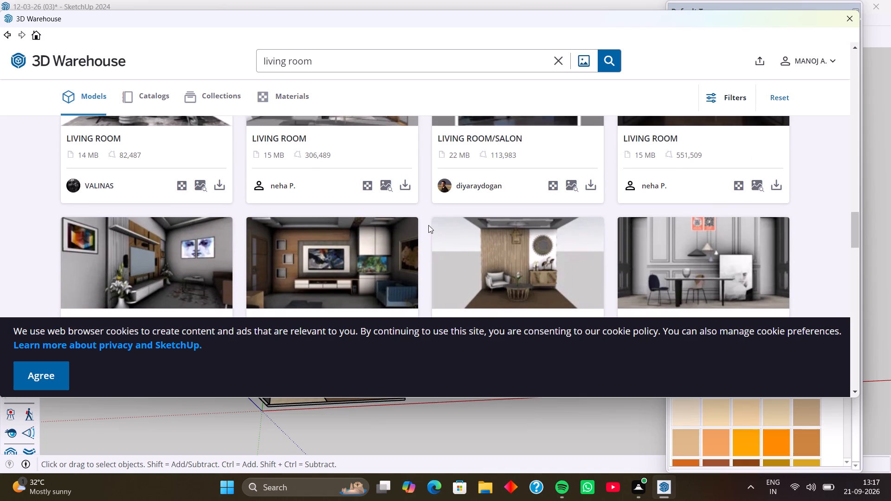
{"action": "scroll", "coordinate": [428, 225], "scroll_direction": "up", "scroll_amount": 1}
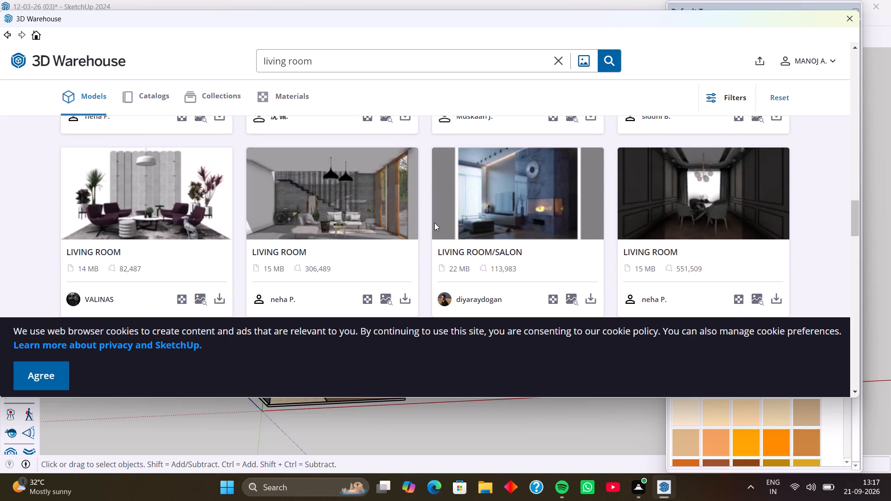
{"action": "scroll", "coordinate": [641, 212], "scroll_direction": "up", "scroll_amount": 3}
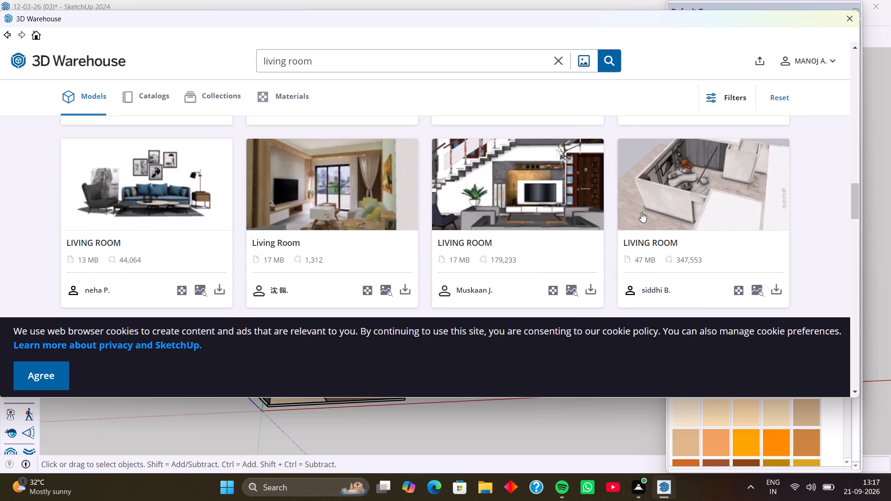
{"action": "scroll", "coordinate": [641, 212], "scroll_direction": "up", "scroll_amount": 1}
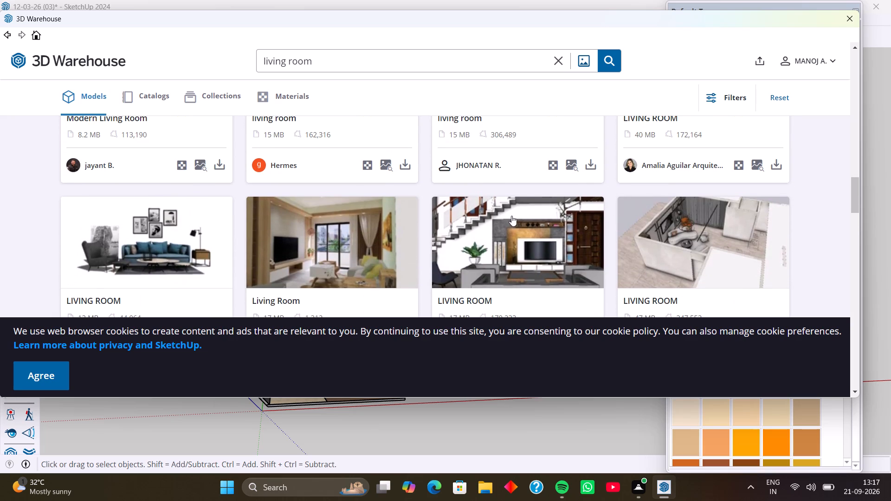
{"action": "scroll", "coordinate": [522, 205], "scroll_direction": "up", "scroll_amount": 2}
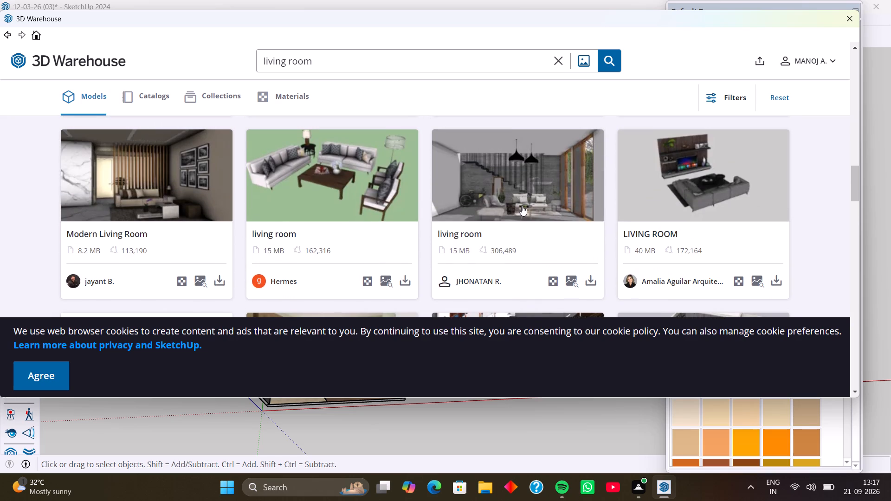
{"action": "scroll", "coordinate": [535, 216], "scroll_direction": "up", "scroll_amount": 6}
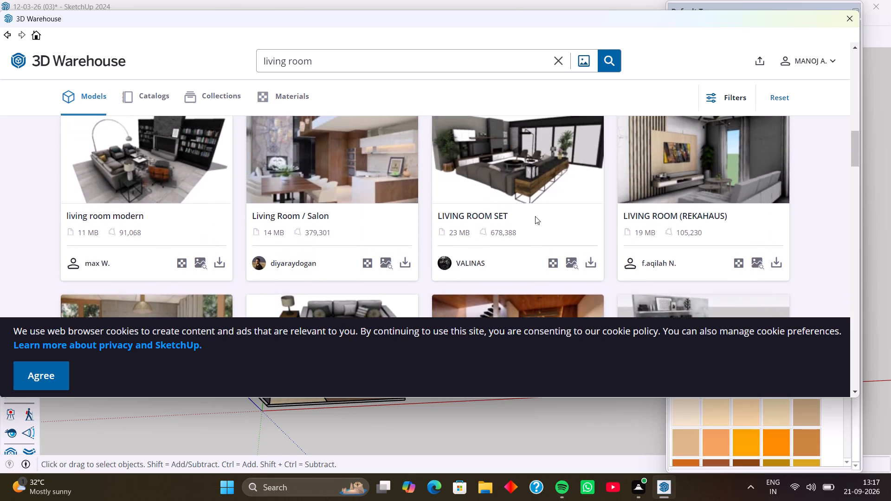
{"action": "scroll", "coordinate": [535, 216], "scroll_direction": "up", "scroll_amount": 2}
{"action": "scroll", "coordinate": [388, 230], "scroll_direction": "down", "scroll_amount": 1}
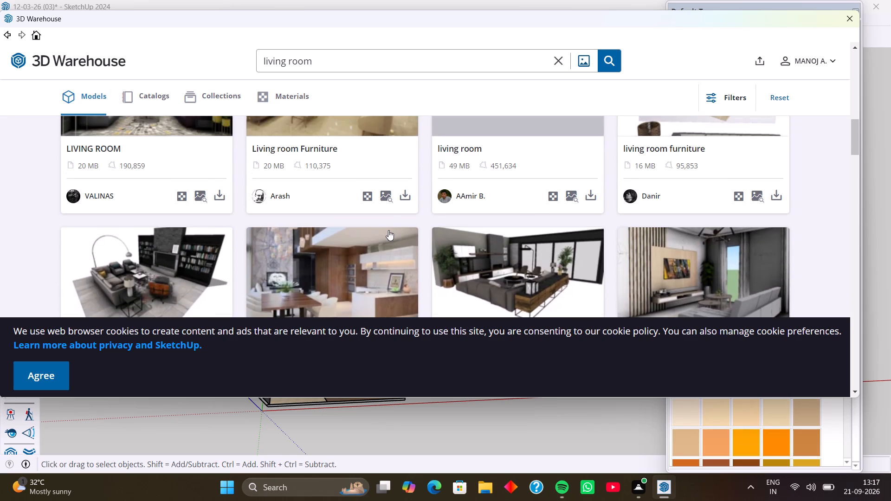
{"action": "scroll", "coordinate": [313, 233], "scroll_direction": "down", "scroll_amount": 1}
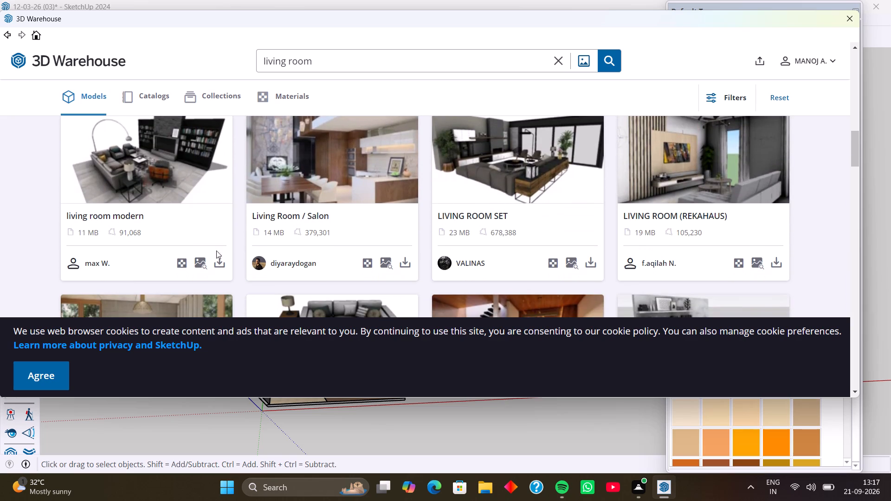
Load the "living room modern" model from 3D Warehouse directly into the file and place it on the open ground beside the house.
{"action": "left_click", "coordinate": [217, 261]}
{"action": "left_click", "coordinate": [387, 221]}
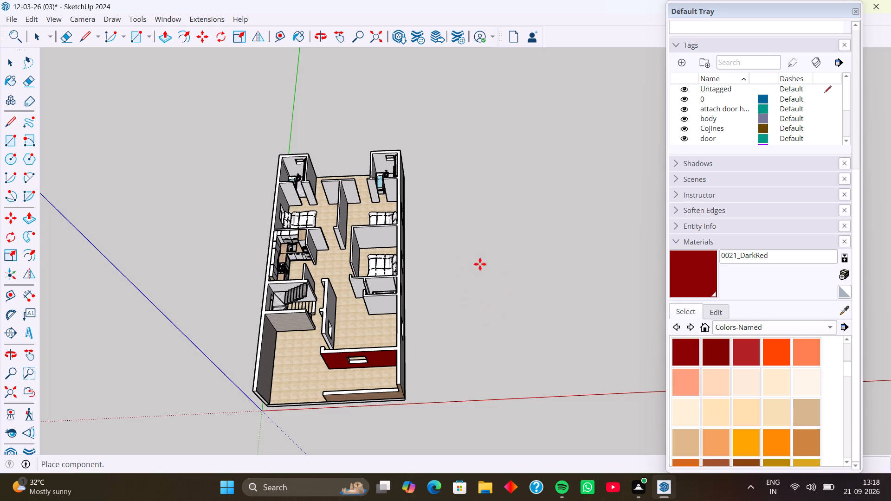
{"action": "scroll", "coordinate": [479, 267], "scroll_direction": "down", "scroll_amount": 3}
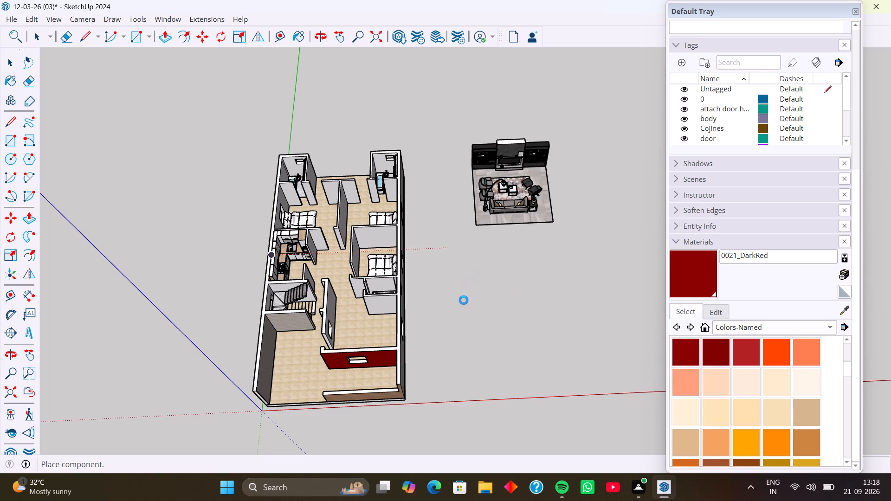
{"action": "left_click", "coordinate": [464, 300]}
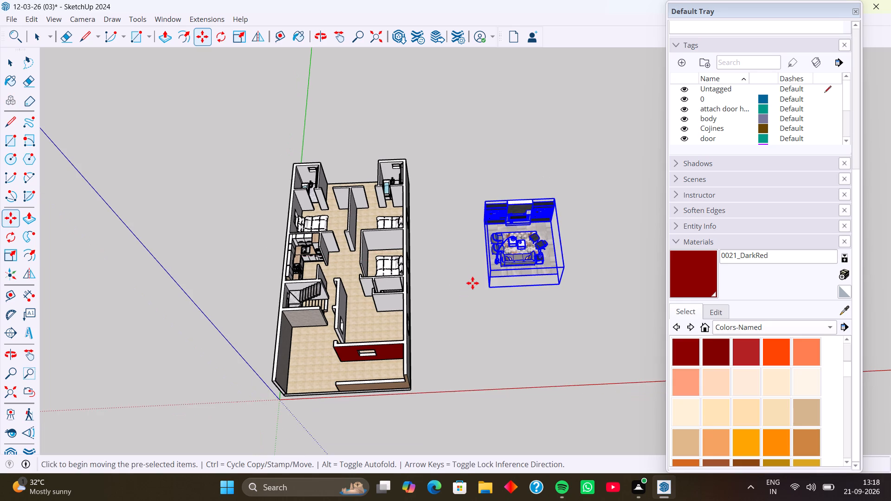
{"action": "key", "text": "space"}
{"action": "left_click", "coordinate": [472, 298]}
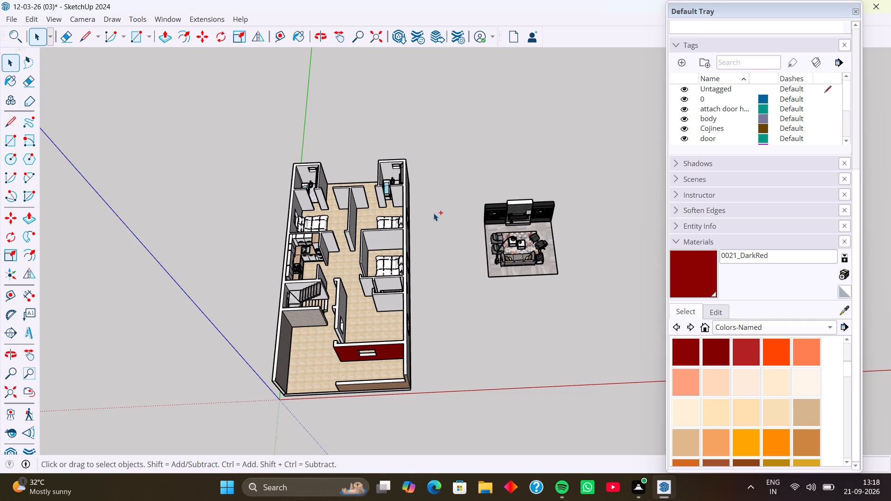
Save the house model under its existing file name and close SketchUp.
{"action": "key", "text": "ctrl+s"}
{"action": "left_click", "coordinate": [872, 5]}
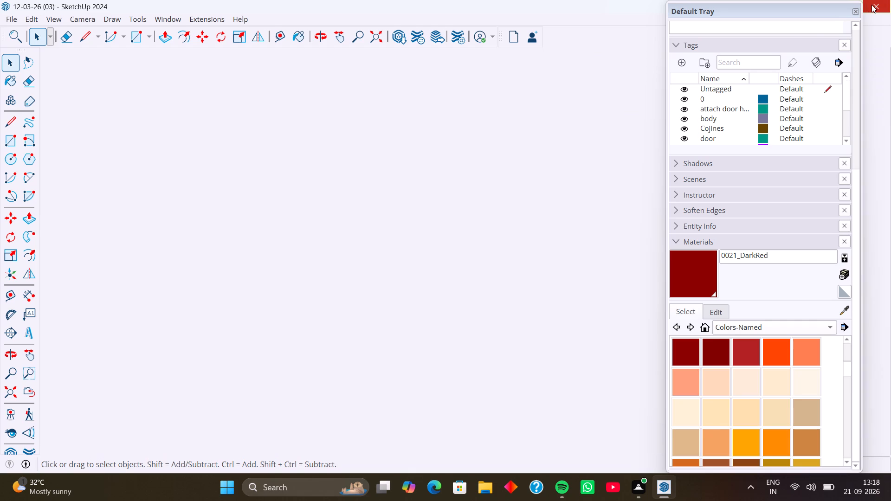